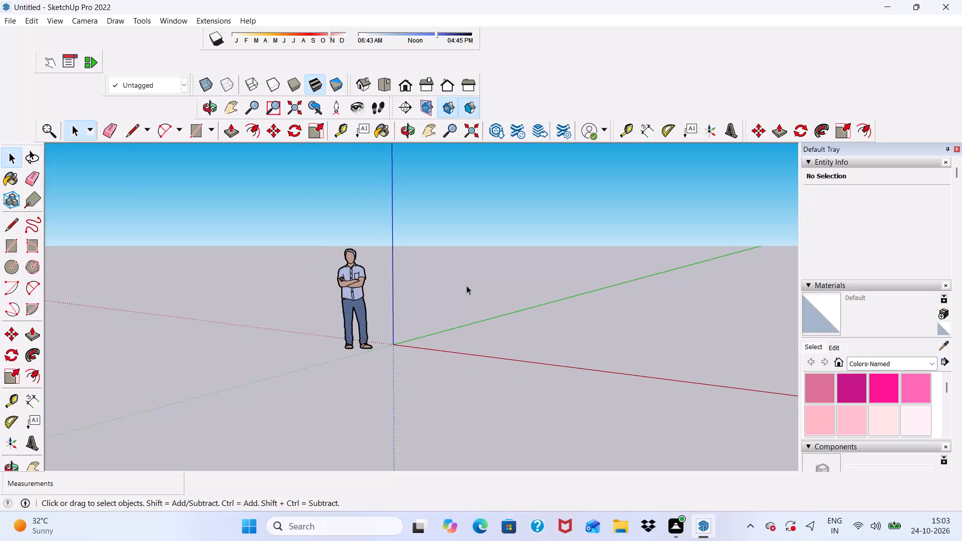
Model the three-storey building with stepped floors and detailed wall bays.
Draw a 50' by 50' rectangle on the ground plane beside the human figure.
{"action": "middle_click_drag", "start_coordinate": [466, 286], "coordinate": [553, 282]}
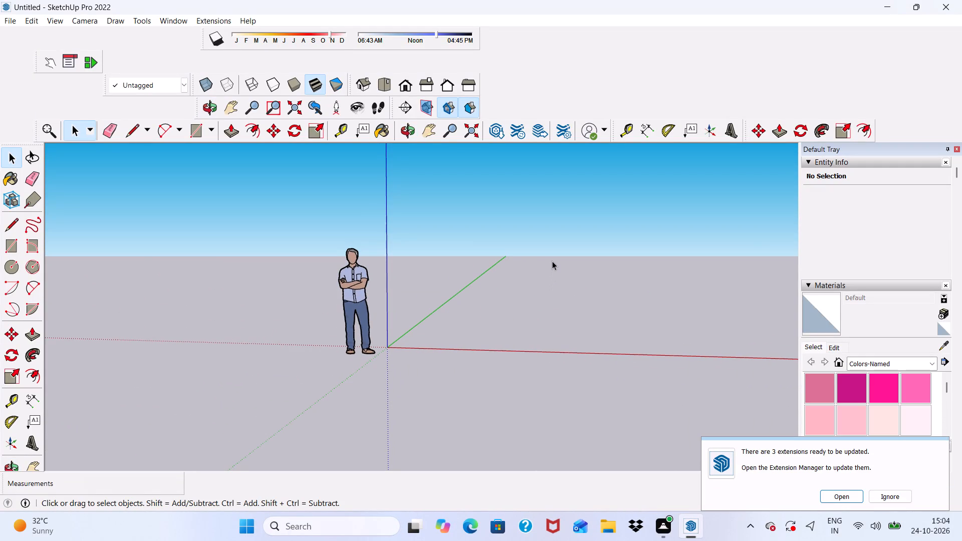
{"action": "scroll", "coordinate": [545, 234], "scroll_direction": "down", "scroll_amount": 5}
{"action": "scroll", "coordinate": [547, 238], "scroll_direction": "up", "scroll_amount": 1}
{"action": "middle_click_drag", "start_coordinate": [531, 263], "coordinate": [532, 262]}
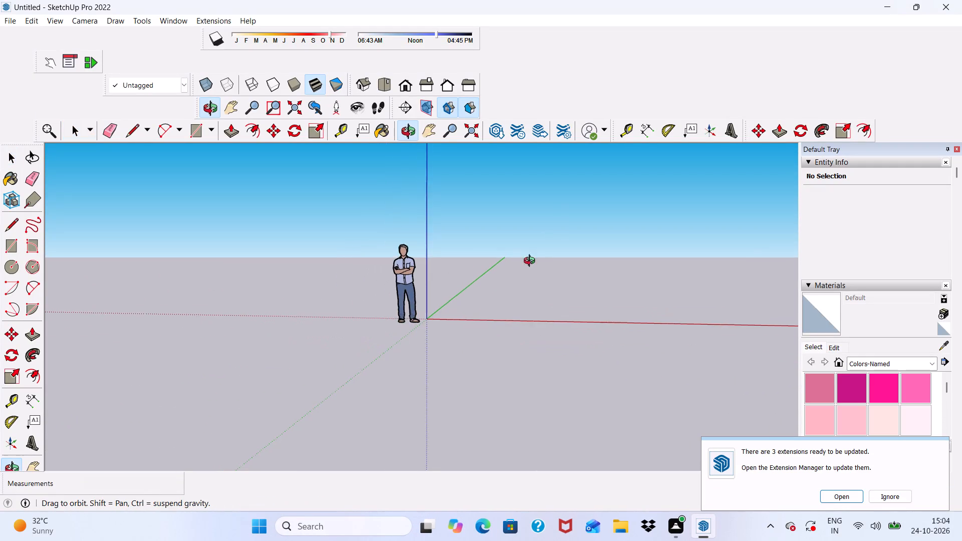
{"action": "middle_click_drag", "start_coordinate": [532, 262], "coordinate": [581, 283]}
{"action": "scroll", "coordinate": [560, 267], "scroll_direction": "up", "scroll_amount": 9}
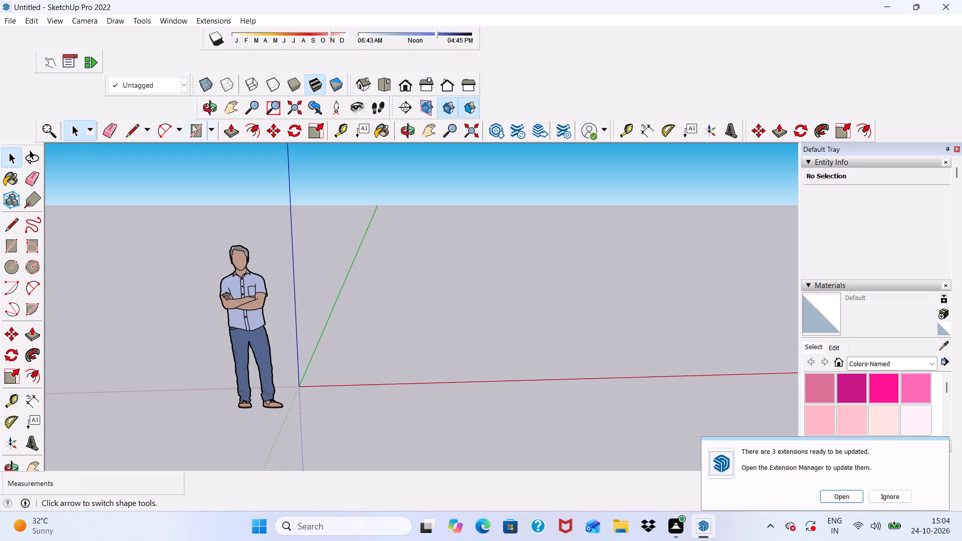
{"action": "left_click", "coordinate": [193, 127]}
{"action": "scroll", "coordinate": [393, 269], "scroll_direction": "up", "scroll_amount": 4}
{"action": "scroll", "coordinate": [345, 309], "scroll_direction": "up", "scroll_amount": 5}
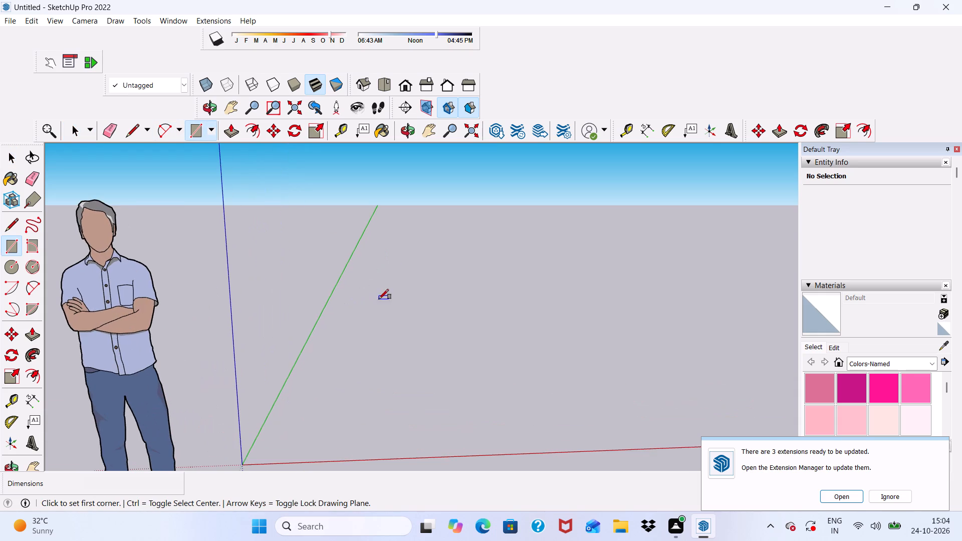
{"action": "middle_click_drag", "start_coordinate": [380, 299], "coordinate": [395, 291]}
{"action": "scroll", "coordinate": [336, 268], "scroll_direction": "down", "scroll_amount": 5}
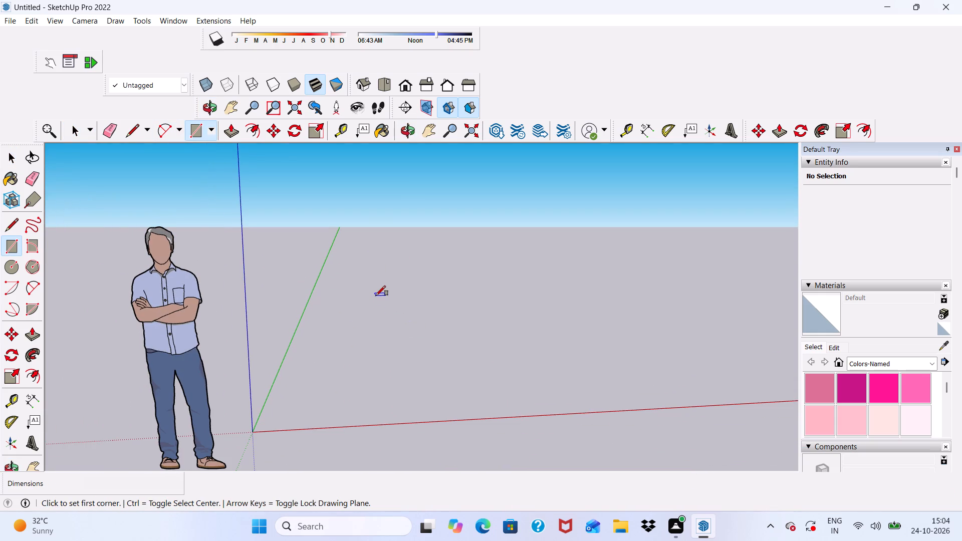
{"action": "left_click", "coordinate": [373, 292]}
{"action": "scroll", "coordinate": [514, 303], "scroll_direction": "down", "scroll_amount": 4}
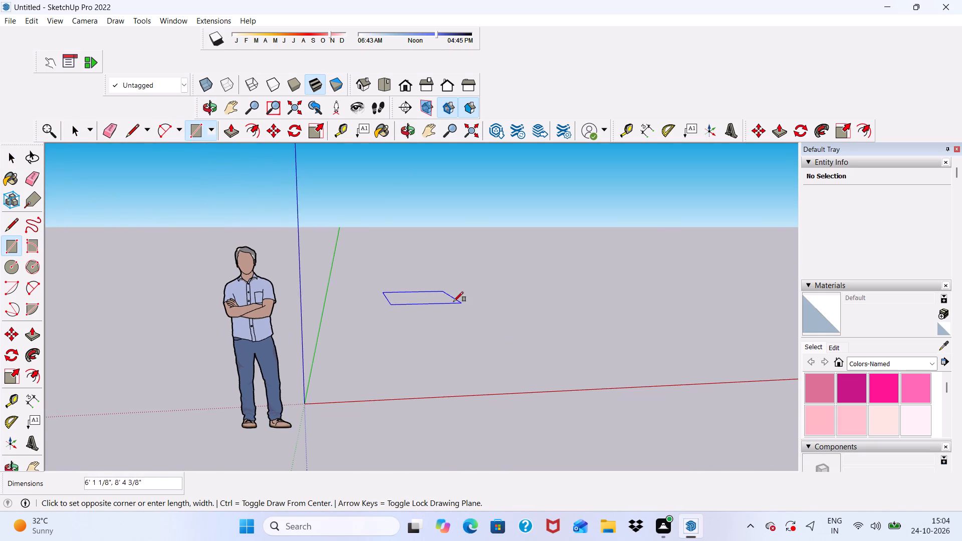
{"action": "scroll", "coordinate": [612, 310], "scroll_direction": "up", "scroll_amount": 8}
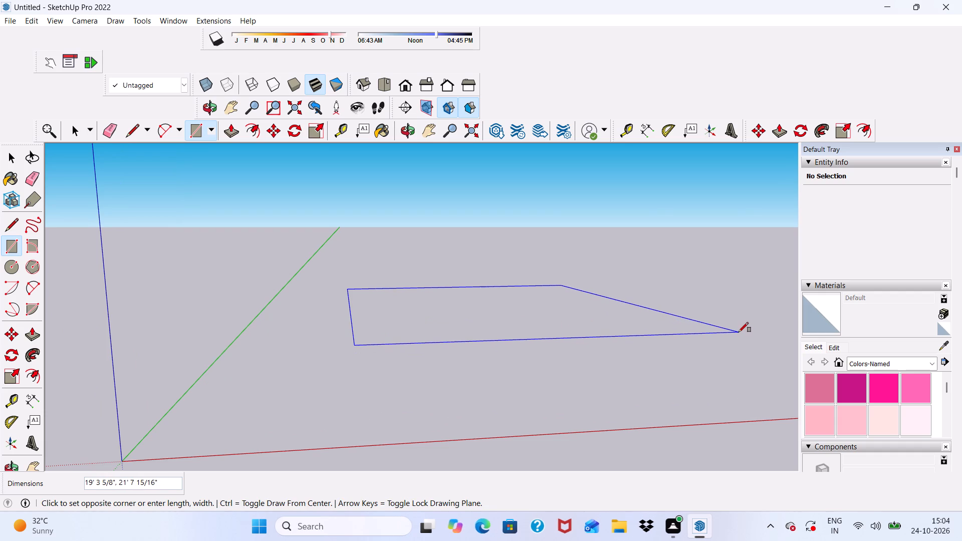
{"action": "type", "text": "50'"}
{"action": "key", "text": "comma"}
{"action": "type", "text": "50'"}
{"action": "key", "text": "Return"}
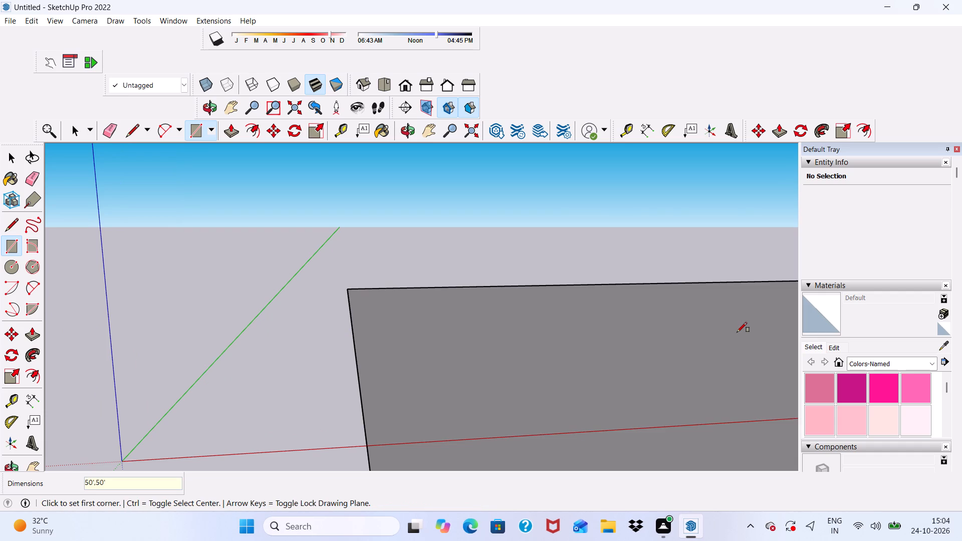
{"action": "key", "text": "space"}
Move the whole square with its edges across the ground to the far side of the red axis.
{"action": "scroll", "coordinate": [633, 272], "scroll_direction": "down", "scroll_amount": 12}
{"action": "middle_click_drag", "start_coordinate": [497, 351], "coordinate": [451, 448]}
{"action": "scroll", "coordinate": [490, 200], "scroll_direction": "down", "scroll_amount": 10}
{"action": "scroll", "coordinate": [542, 225], "scroll_direction": "up", "scroll_amount": 11}
{"action": "double_click", "coordinate": [393, 262]}
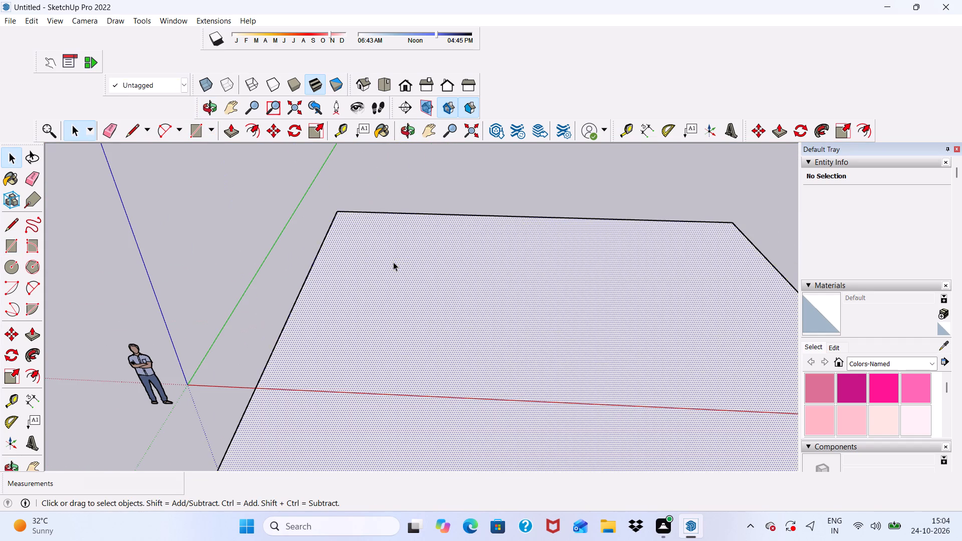
{"action": "left_click", "coordinate": [272, 130]}
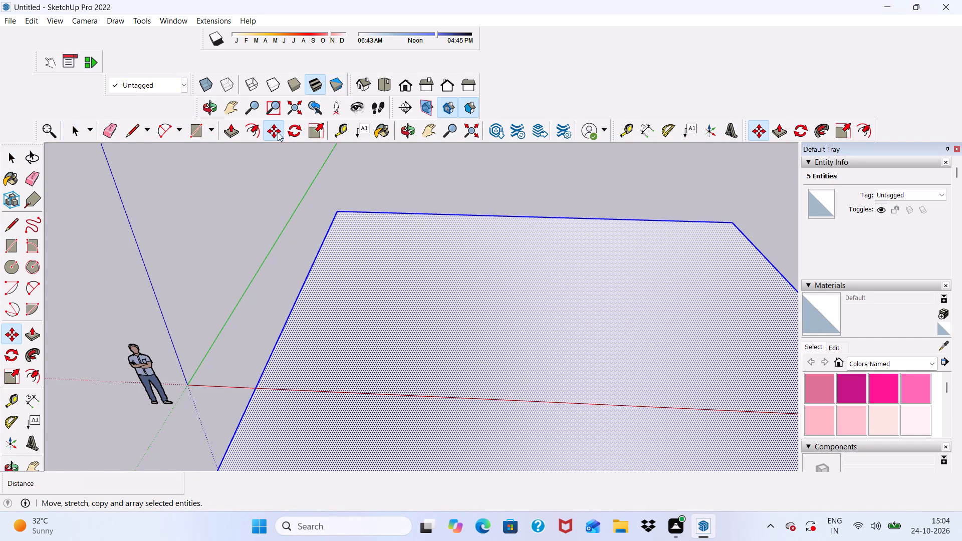
{"action": "scroll", "coordinate": [323, 209], "scroll_direction": "down", "scroll_amount": 10}
{"action": "scroll", "coordinate": [299, 341], "scroll_direction": "up", "scroll_amount": 8}
{"action": "left_click", "coordinate": [303, 320]}
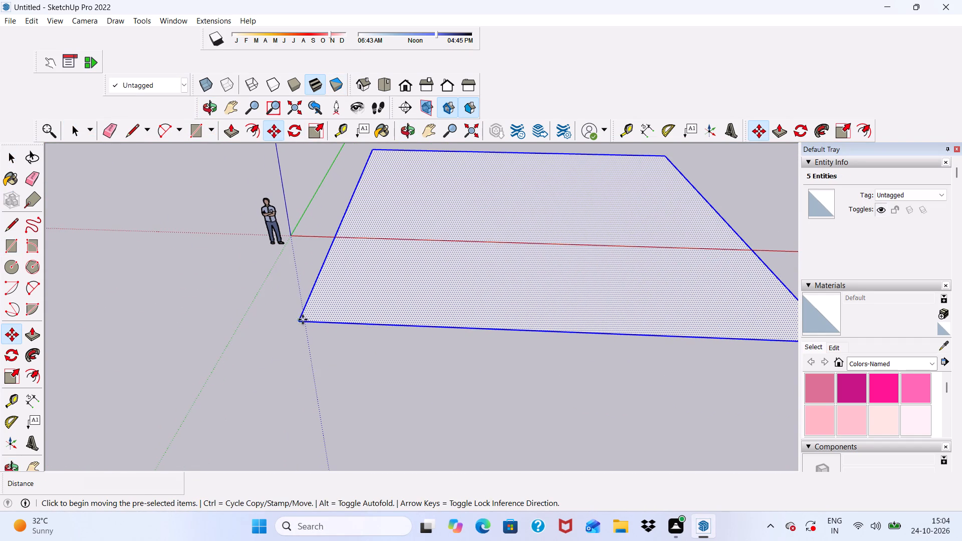
{"action": "left_click", "coordinate": [422, 198]}
{"action": "scroll", "coordinate": [315, 225], "scroll_direction": "down", "scroll_amount": 8}
{"action": "key", "text": "space"}
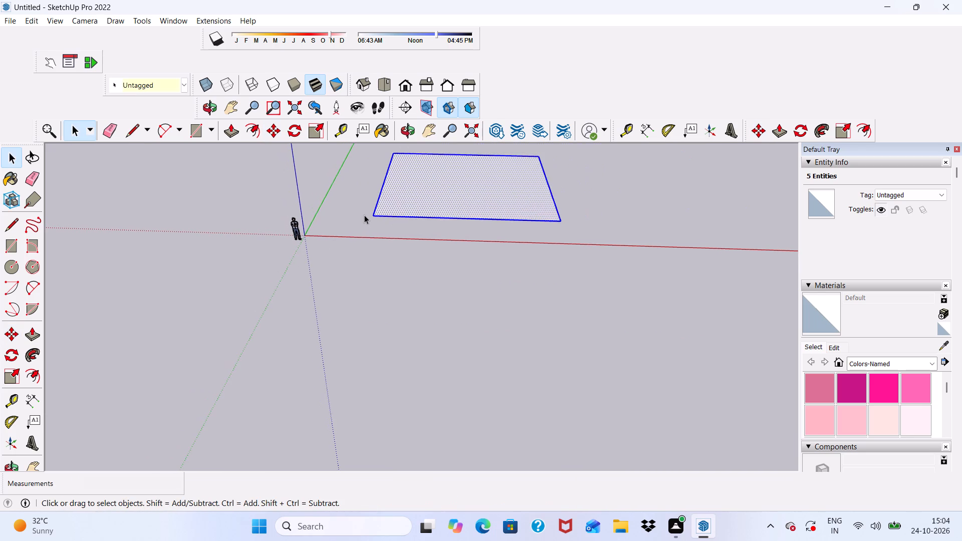
{"action": "left_click", "coordinate": [364, 215]}
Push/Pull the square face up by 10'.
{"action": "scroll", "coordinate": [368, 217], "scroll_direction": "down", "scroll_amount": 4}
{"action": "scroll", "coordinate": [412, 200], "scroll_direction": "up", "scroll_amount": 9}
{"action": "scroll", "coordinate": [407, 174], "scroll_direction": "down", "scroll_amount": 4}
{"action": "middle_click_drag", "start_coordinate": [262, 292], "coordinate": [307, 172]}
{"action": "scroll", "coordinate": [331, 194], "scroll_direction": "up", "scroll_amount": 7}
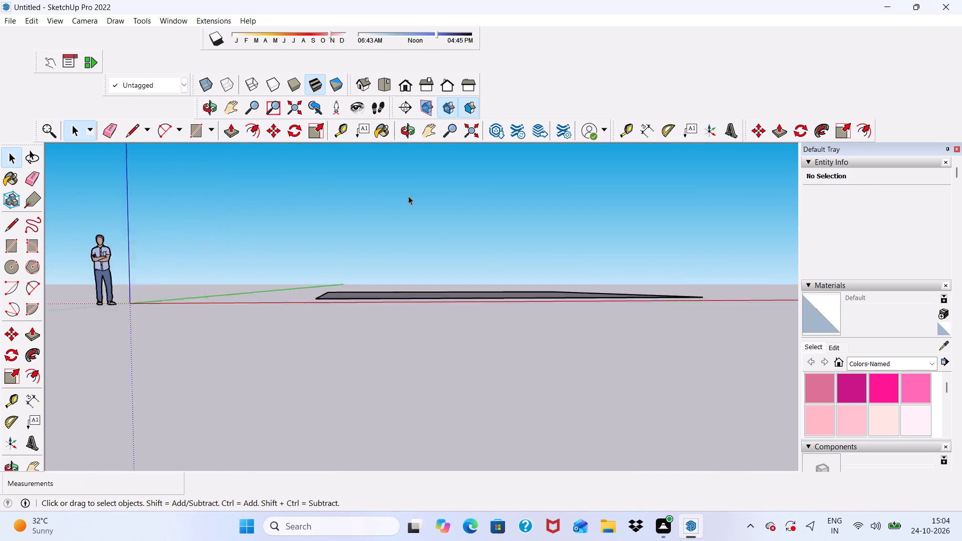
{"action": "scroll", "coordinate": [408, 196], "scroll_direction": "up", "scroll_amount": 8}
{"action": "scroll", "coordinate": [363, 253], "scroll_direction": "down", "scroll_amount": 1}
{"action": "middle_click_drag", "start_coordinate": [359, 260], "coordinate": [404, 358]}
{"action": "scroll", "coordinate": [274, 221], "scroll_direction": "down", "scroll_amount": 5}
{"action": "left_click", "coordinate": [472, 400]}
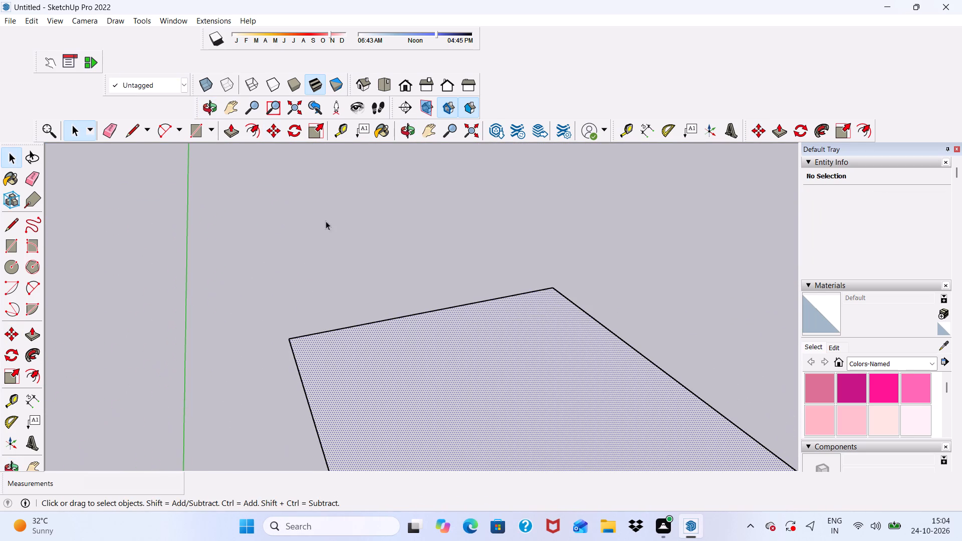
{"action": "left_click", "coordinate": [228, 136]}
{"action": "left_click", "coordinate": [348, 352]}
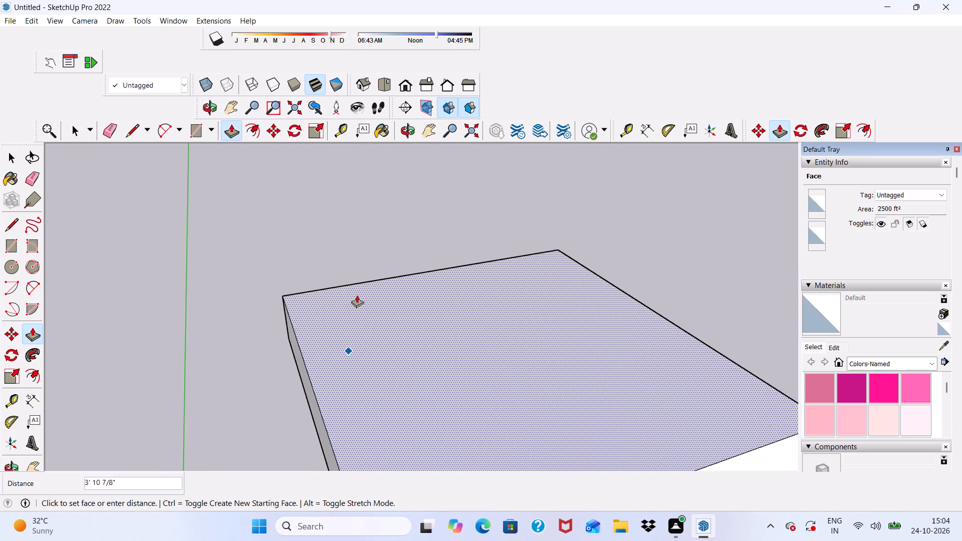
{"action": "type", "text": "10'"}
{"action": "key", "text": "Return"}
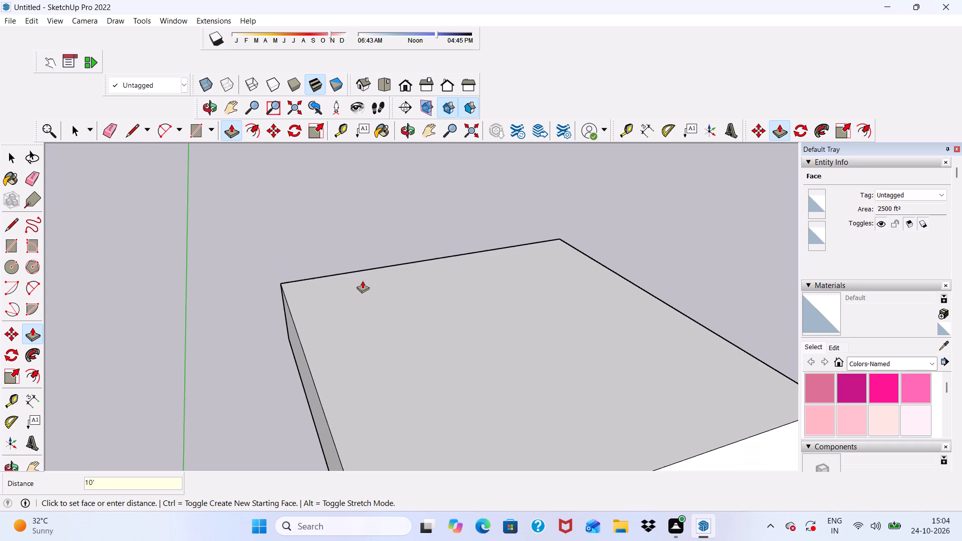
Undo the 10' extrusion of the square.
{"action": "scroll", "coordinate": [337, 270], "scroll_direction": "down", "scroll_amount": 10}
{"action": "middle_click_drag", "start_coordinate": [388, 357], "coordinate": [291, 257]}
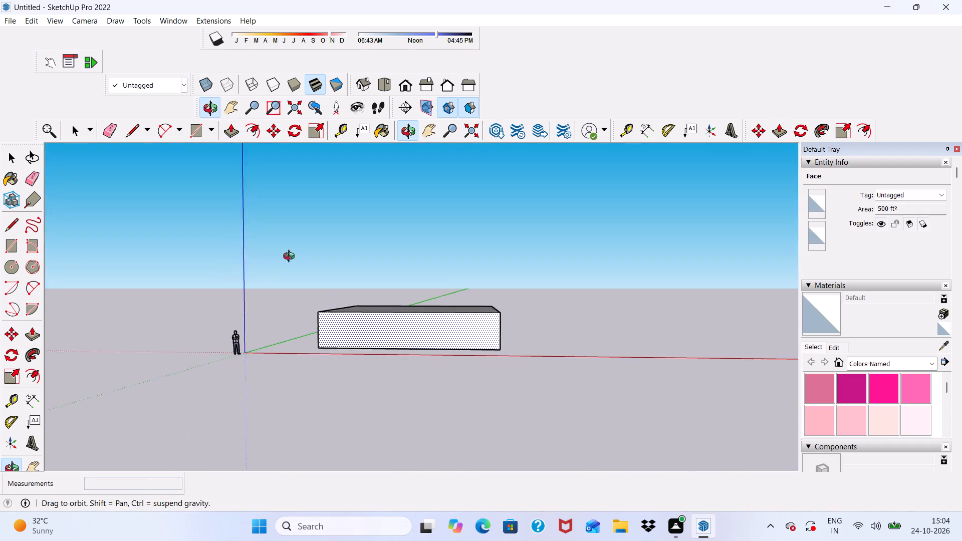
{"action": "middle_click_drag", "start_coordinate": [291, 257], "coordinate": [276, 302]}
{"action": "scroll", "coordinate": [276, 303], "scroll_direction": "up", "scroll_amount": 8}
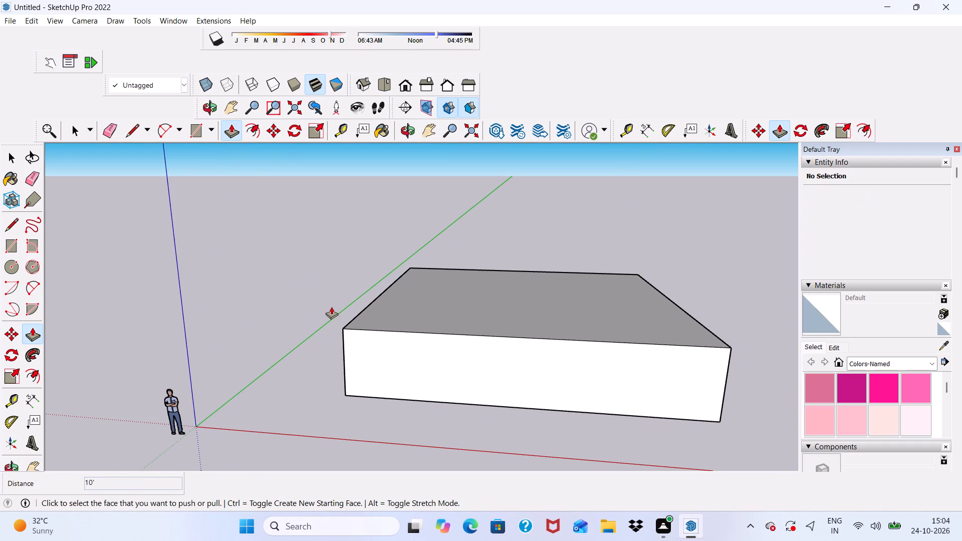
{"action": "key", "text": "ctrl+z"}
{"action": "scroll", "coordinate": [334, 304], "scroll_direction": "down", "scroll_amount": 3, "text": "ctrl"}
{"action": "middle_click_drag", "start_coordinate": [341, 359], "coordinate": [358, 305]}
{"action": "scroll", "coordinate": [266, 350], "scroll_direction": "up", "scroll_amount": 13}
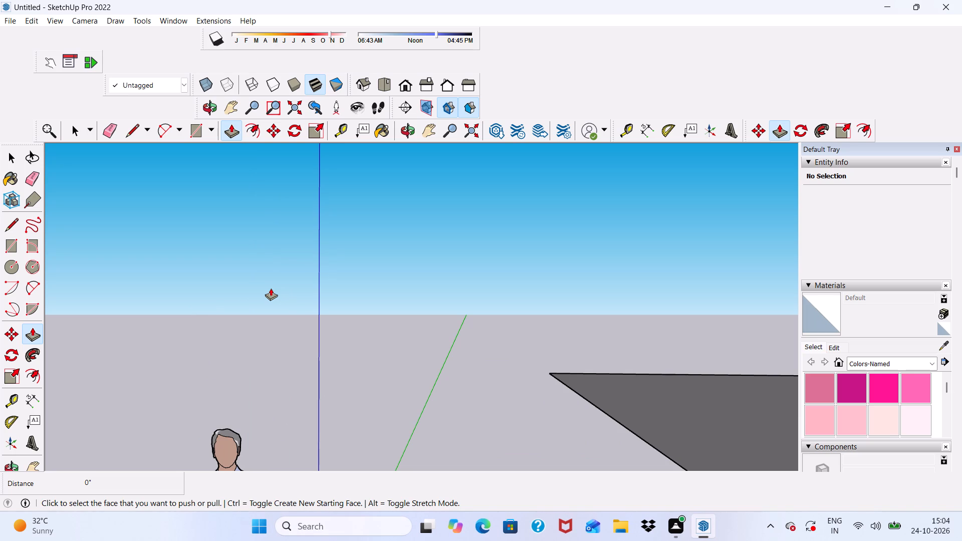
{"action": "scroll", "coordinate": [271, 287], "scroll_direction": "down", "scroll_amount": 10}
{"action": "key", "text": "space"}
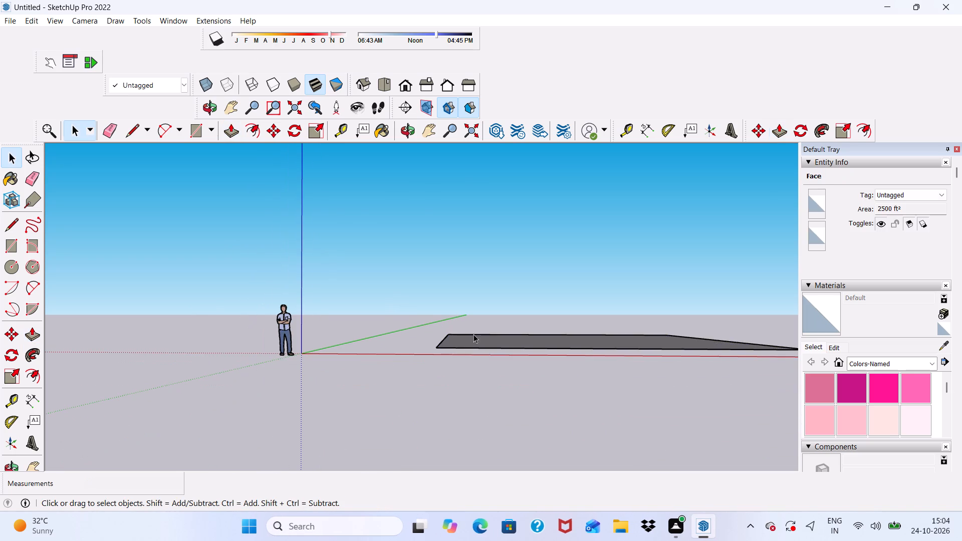
Offset the square's outline 9" inward to form a wall-thickness border.
{"action": "scroll", "coordinate": [513, 272], "scroll_direction": "down", "scroll_amount": 2}
{"action": "scroll", "coordinate": [505, 281], "scroll_direction": "up", "scroll_amount": 3}
{"action": "scroll", "coordinate": [411, 267], "scroll_direction": "down", "scroll_amount": 5}
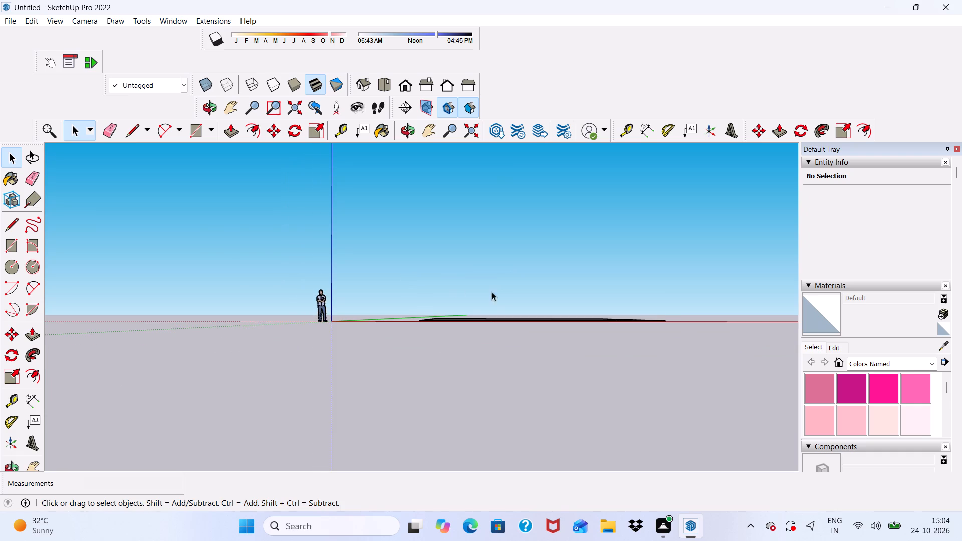
{"action": "middle_click_drag", "start_coordinate": [507, 293], "coordinate": [507, 387]}
{"action": "scroll", "coordinate": [507, 294], "scroll_direction": "up", "scroll_amount": 1}
{"action": "scroll", "coordinate": [507, 294], "scroll_direction": "down", "scroll_amount": 7}
{"action": "scroll", "coordinate": [527, 310], "scroll_direction": "up", "scroll_amount": 4}
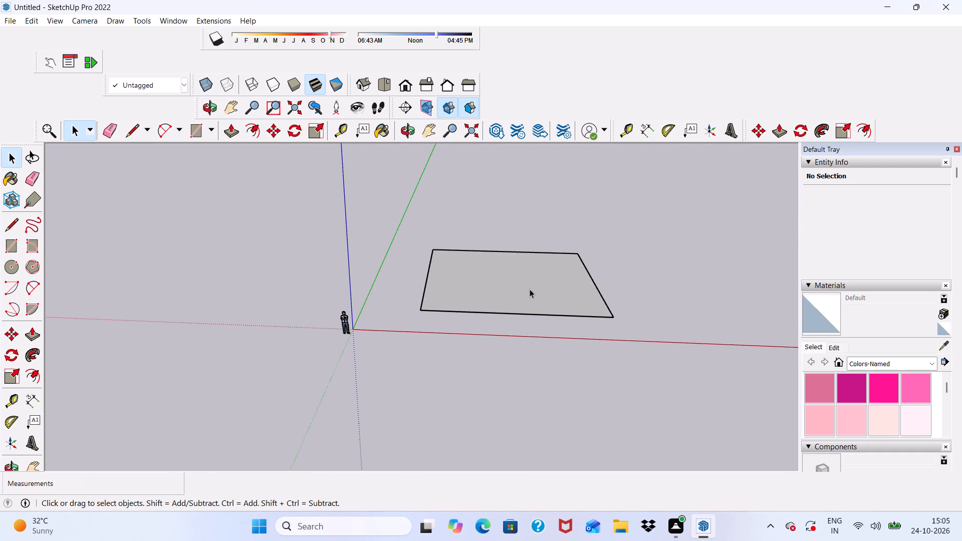
{"action": "scroll", "coordinate": [496, 283], "scroll_direction": "down", "scroll_amount": 7}
{"action": "scroll", "coordinate": [522, 287], "scroll_direction": "up", "scroll_amount": 7}
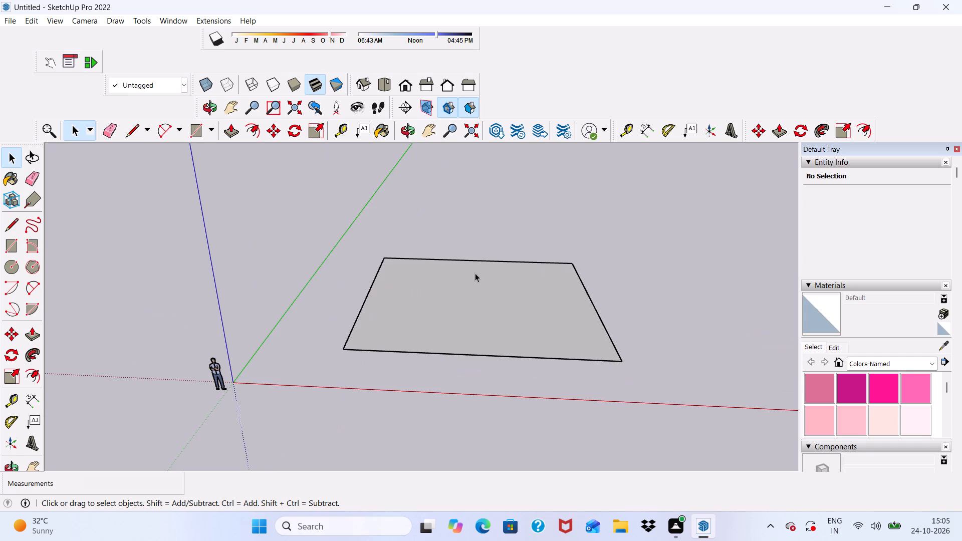
{"action": "scroll", "coordinate": [475, 273], "scroll_direction": "up", "scroll_amount": 4}
{"action": "scroll", "coordinate": [385, 273], "scroll_direction": "down", "scroll_amount": 7}
{"action": "middle_click_drag", "start_coordinate": [439, 288], "coordinate": [451, 338]}
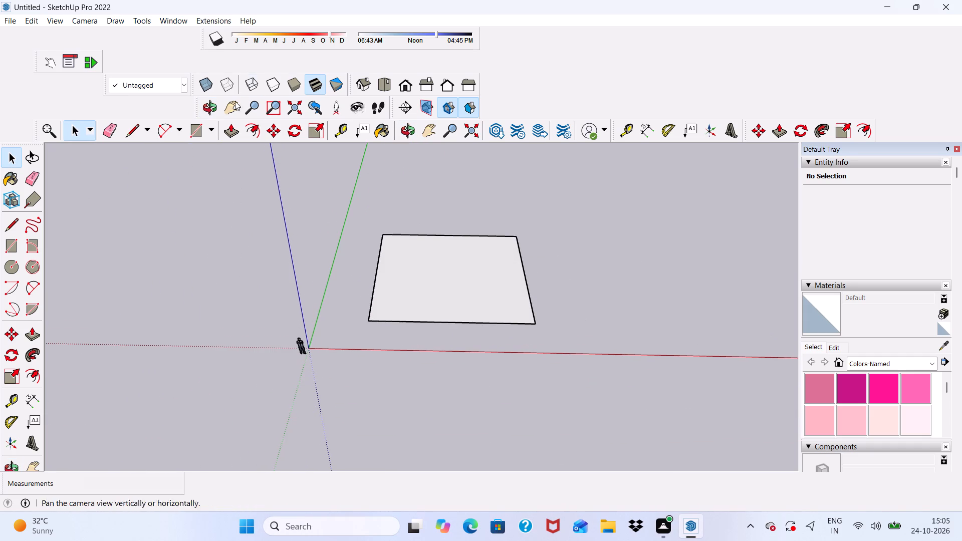
{"action": "left_click", "coordinate": [254, 131]}
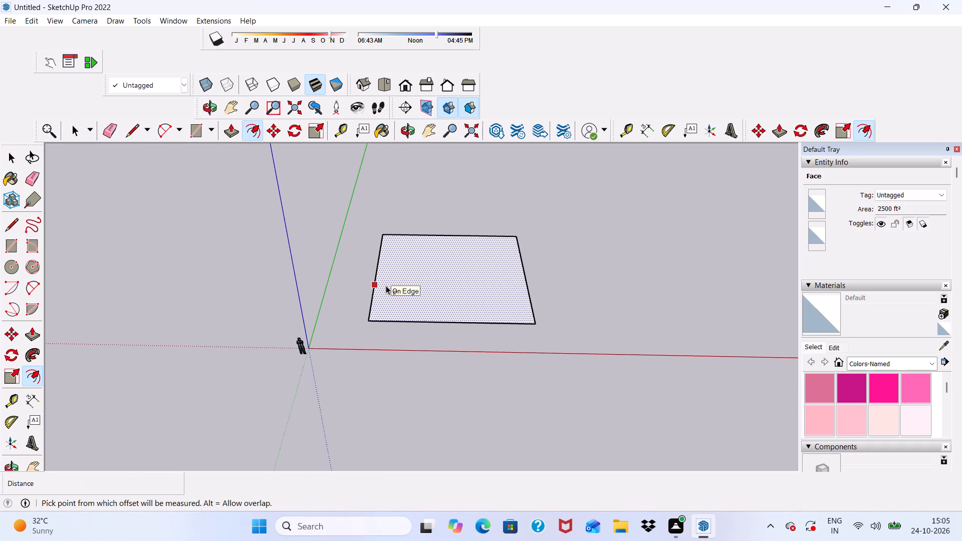
{"action": "left_click", "coordinate": [386, 286]}
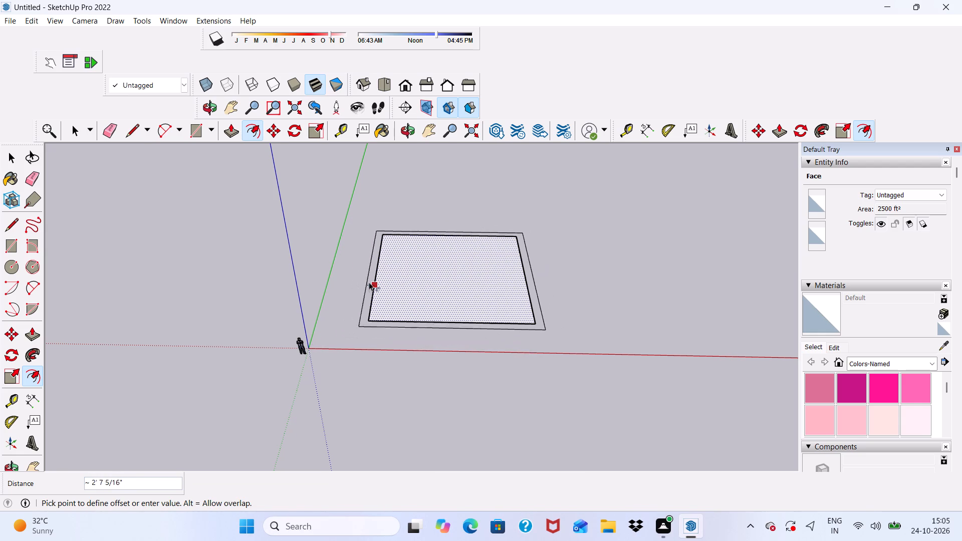
{"action": "scroll", "coordinate": [393, 281], "scroll_direction": "up", "scroll_amount": 4}
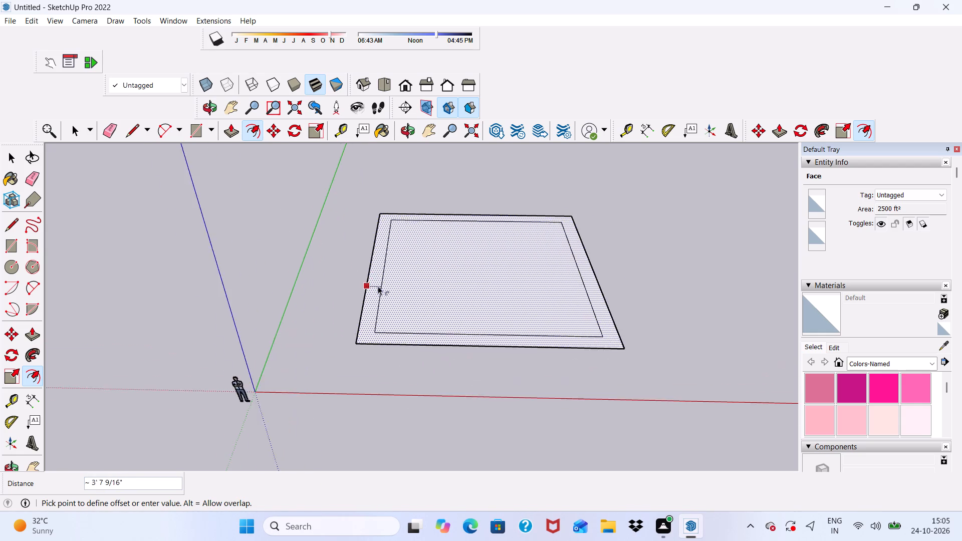
{"action": "scroll", "coordinate": [378, 286], "scroll_direction": "up", "scroll_amount": 7}
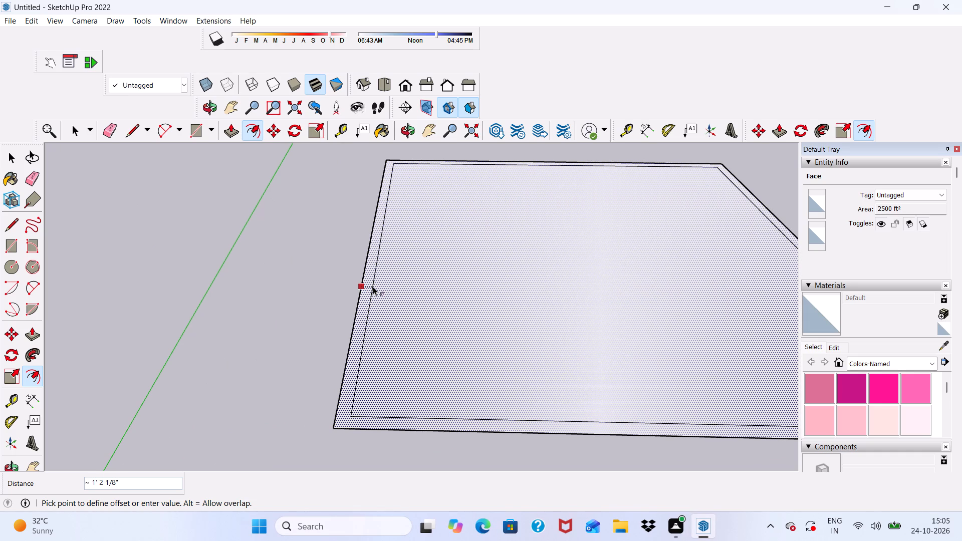
{"action": "type", "text": "9\""}
{"action": "key", "text": "Return"}
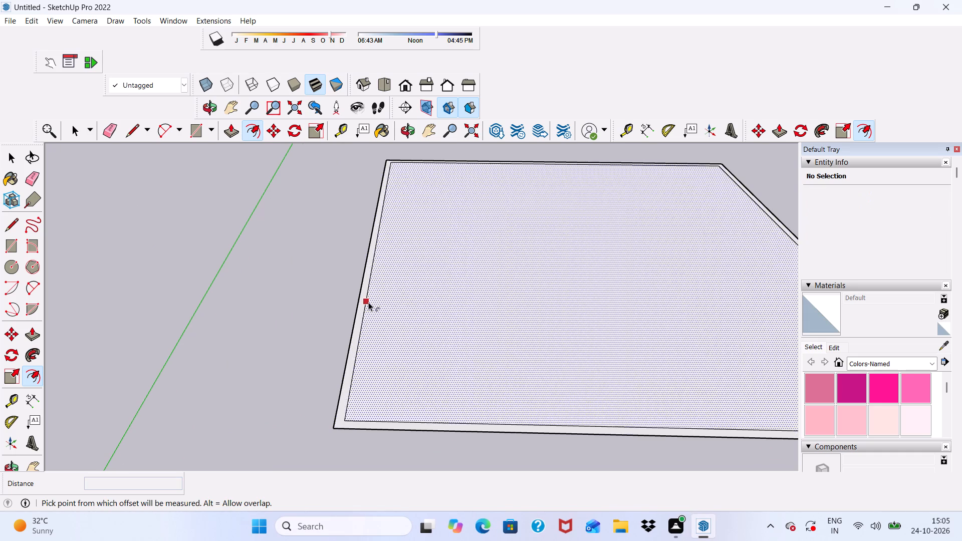
{"action": "scroll", "coordinate": [382, 324], "scroll_direction": "down", "scroll_amount": 10}
{"action": "key", "text": "space"}
Place a guide line across the square, parallel to the inner edge nearest the red axis and about 16' from it.
{"action": "scroll", "coordinate": [603, 230], "scroll_direction": "up", "scroll_amount": 2}
{"action": "scroll", "coordinate": [600, 231], "scroll_direction": "down", "scroll_amount": 5}
{"action": "middle_click_drag", "start_coordinate": [503, 286], "coordinate": [420, 370]}
{"action": "scroll", "coordinate": [429, 291], "scroll_direction": "up", "scroll_amount": 5}
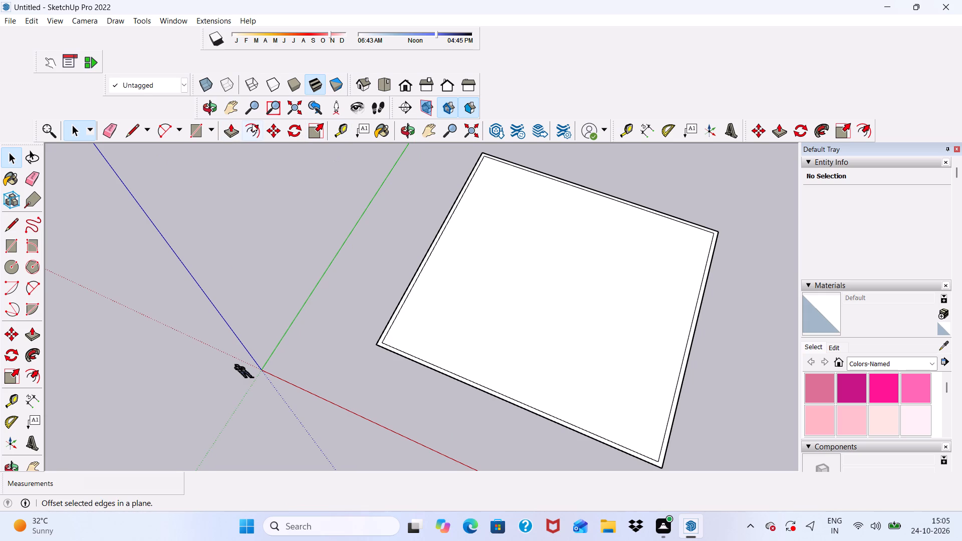
{"action": "left_click", "coordinate": [341, 130]}
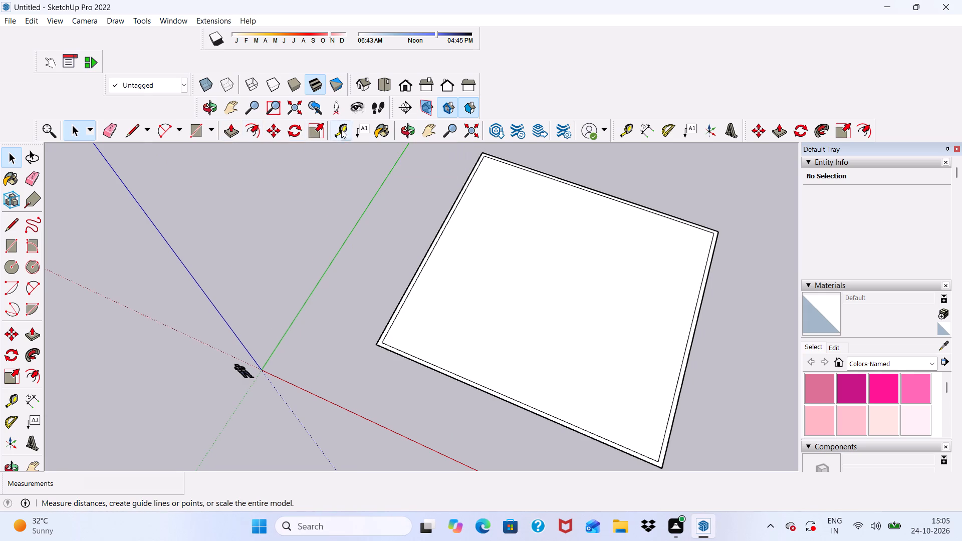
{"action": "scroll", "coordinate": [413, 341], "scroll_direction": "up", "scroll_amount": 7}
{"action": "scroll", "coordinate": [226, 228], "scroll_direction": "down", "scroll_amount": 5}
{"action": "scroll", "coordinate": [394, 384], "scroll_direction": "up", "scroll_amount": 7}
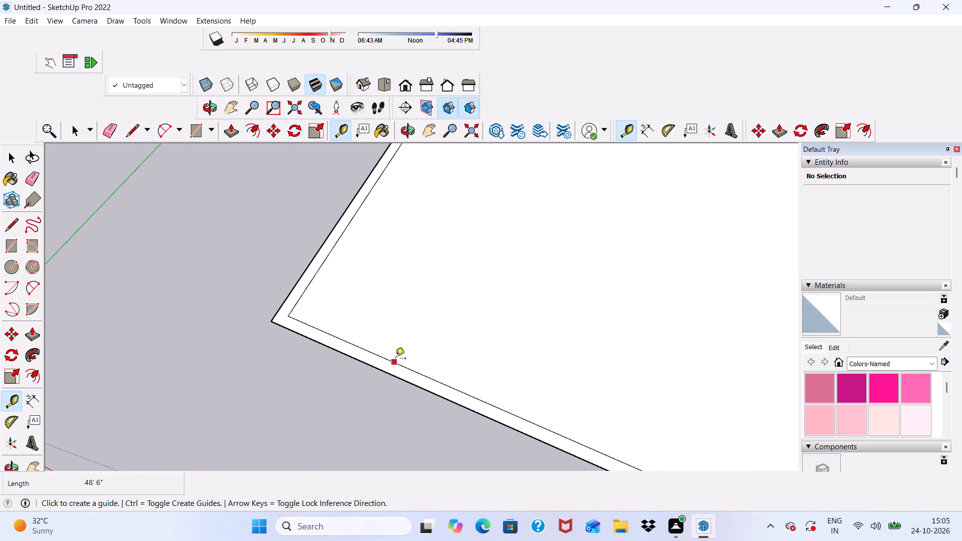
{"action": "left_click", "coordinate": [392, 361]}
{"action": "scroll", "coordinate": [301, 342], "scroll_direction": "down", "scroll_amount": 9}
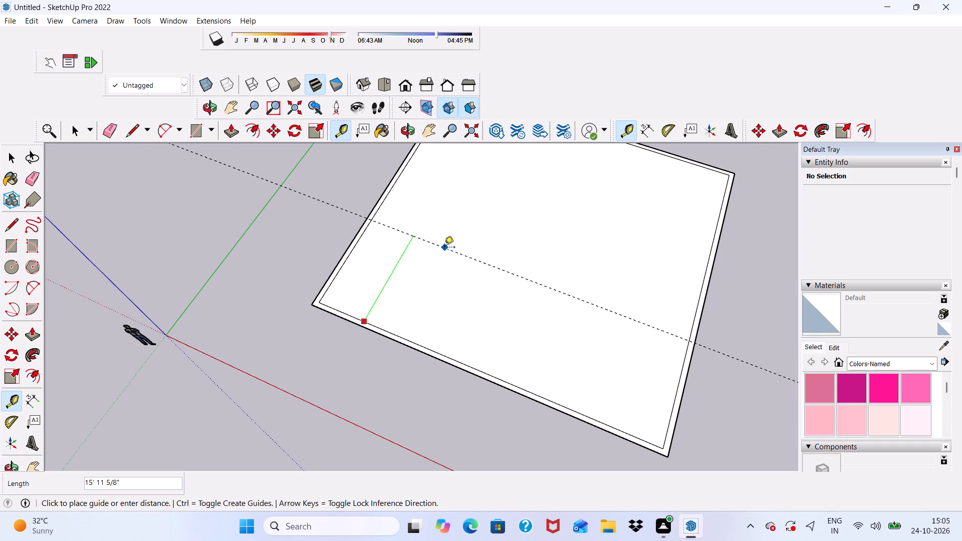
{"action": "left_click", "coordinate": [444, 248]}
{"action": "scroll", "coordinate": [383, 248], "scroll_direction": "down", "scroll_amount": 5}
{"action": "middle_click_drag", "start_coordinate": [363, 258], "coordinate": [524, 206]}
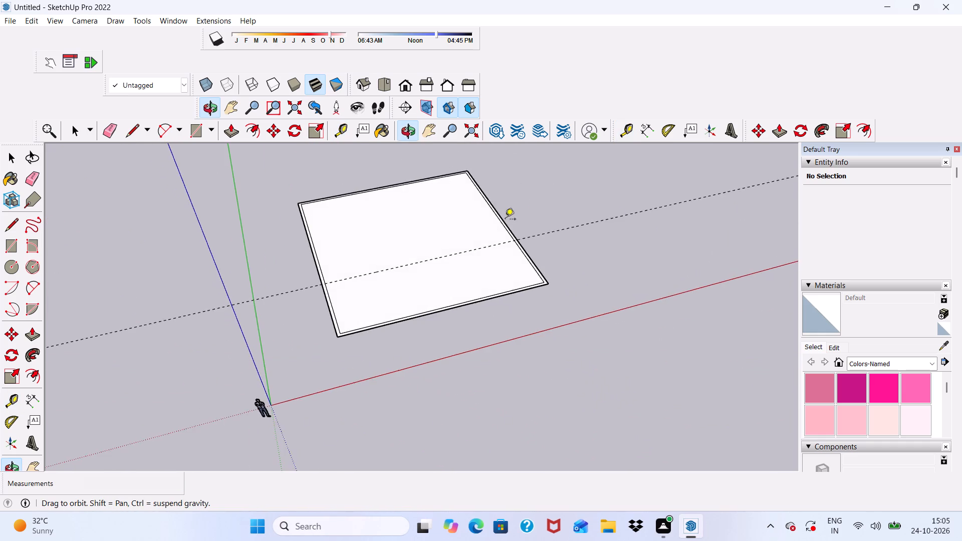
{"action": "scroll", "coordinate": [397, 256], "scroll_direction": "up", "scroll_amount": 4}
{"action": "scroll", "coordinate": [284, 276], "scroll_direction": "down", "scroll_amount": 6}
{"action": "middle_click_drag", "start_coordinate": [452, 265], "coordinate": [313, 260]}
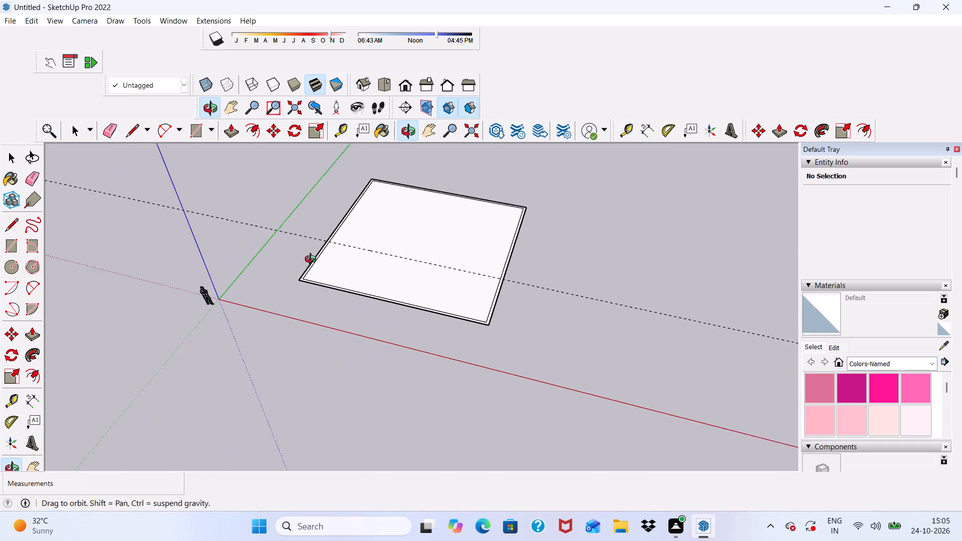
Place a second guide line 6" from the existing guide, on the side towards the red axis.
{"action": "middle_click_drag", "start_coordinate": [313, 260], "coordinate": [308, 259]}
{"action": "scroll", "coordinate": [312, 253], "scroll_direction": "down", "scroll_amount": 8}
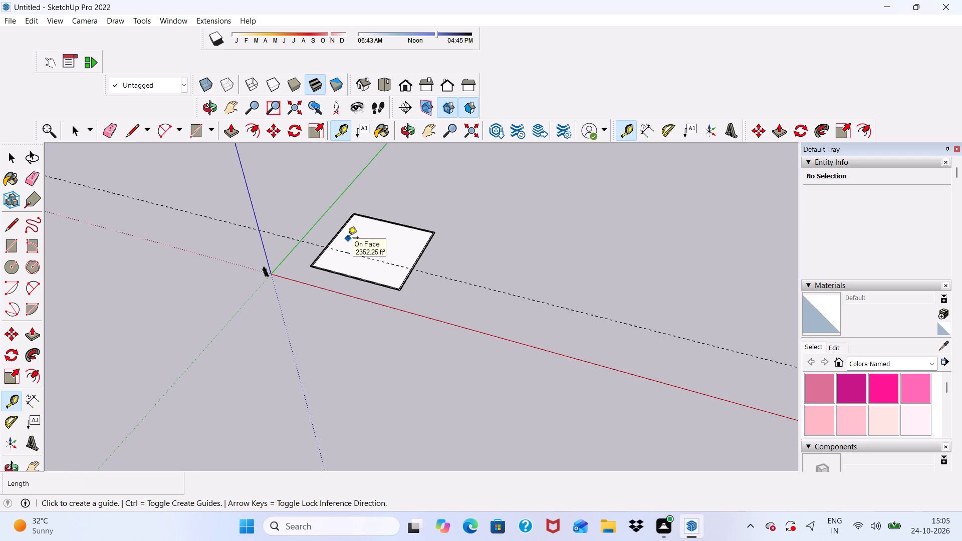
{"action": "scroll", "coordinate": [361, 207], "scroll_direction": "down", "scroll_amount": 2}
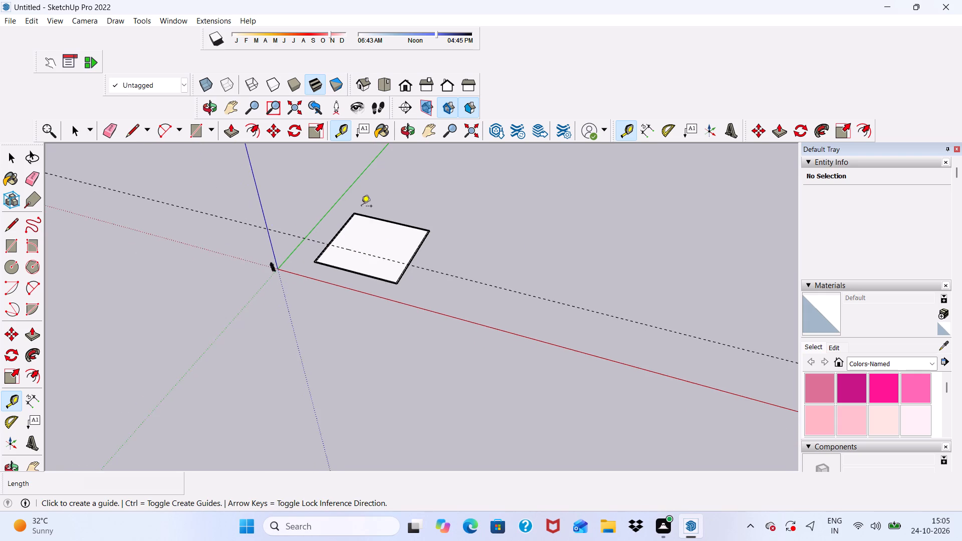
{"action": "scroll", "coordinate": [355, 202], "scroll_direction": "down", "scroll_amount": 3}
{"action": "scroll", "coordinate": [335, 234], "scroll_direction": "up", "scroll_amount": 8}
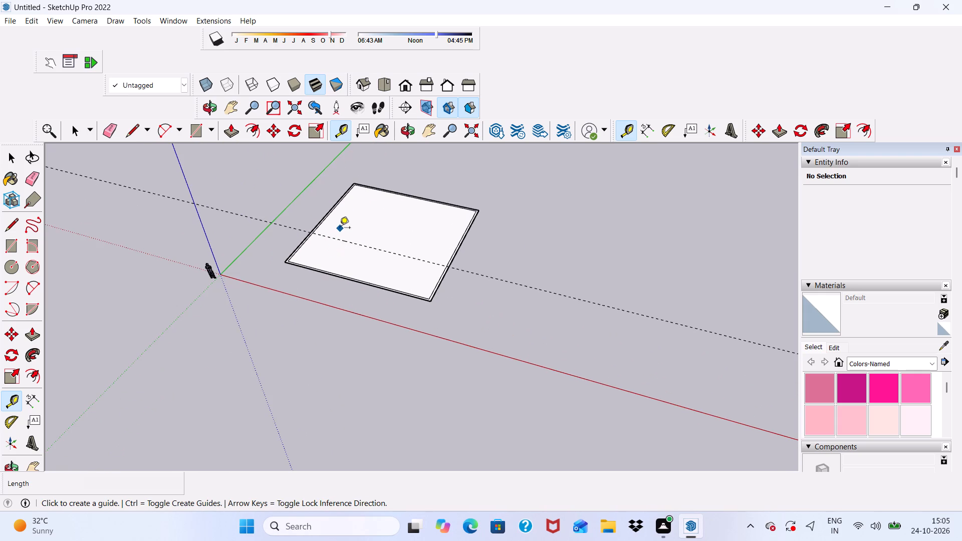
{"action": "scroll", "coordinate": [340, 229], "scroll_direction": "up", "scroll_amount": 8}
{"action": "left_click", "coordinate": [336, 251]}
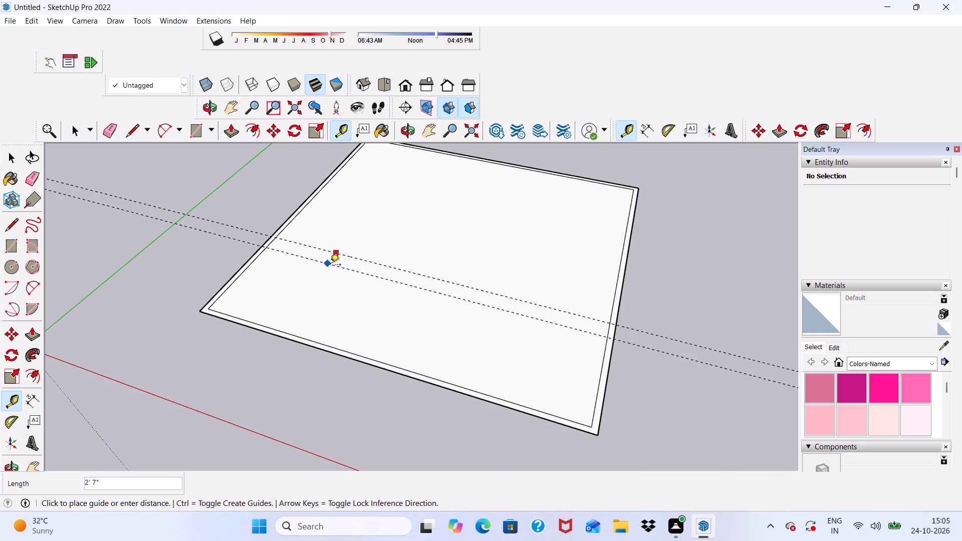
{"action": "type", "text": "6\""}
{"action": "key", "text": "Return"}
{"action": "key", "text": "space"}
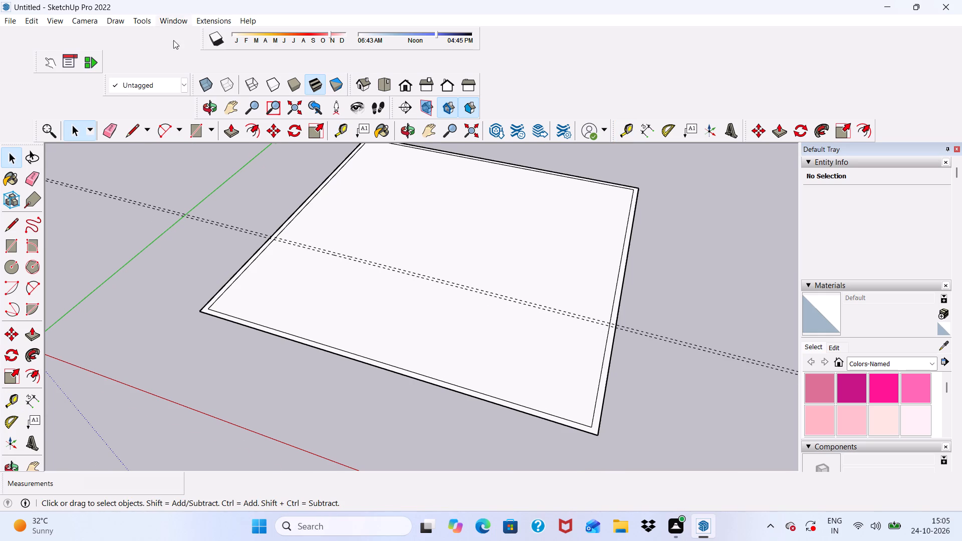
Draw a 50' line along the guide nearer the red axis, between the square's two opposite outer edges.
{"action": "scroll", "coordinate": [194, 143], "scroll_direction": "up", "scroll_amount": 5}
{"action": "left_click", "coordinate": [134, 128]}
{"action": "scroll", "coordinate": [280, 285], "scroll_direction": "up", "scroll_amount": 11}
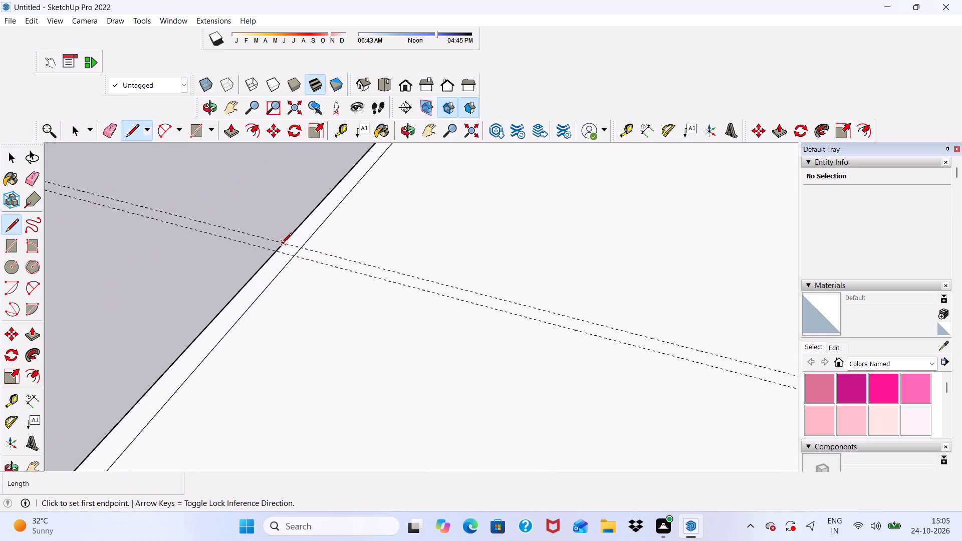
{"action": "scroll", "coordinate": [282, 244], "scroll_direction": "up", "scroll_amount": 9}
{"action": "left_click", "coordinate": [274, 263]}
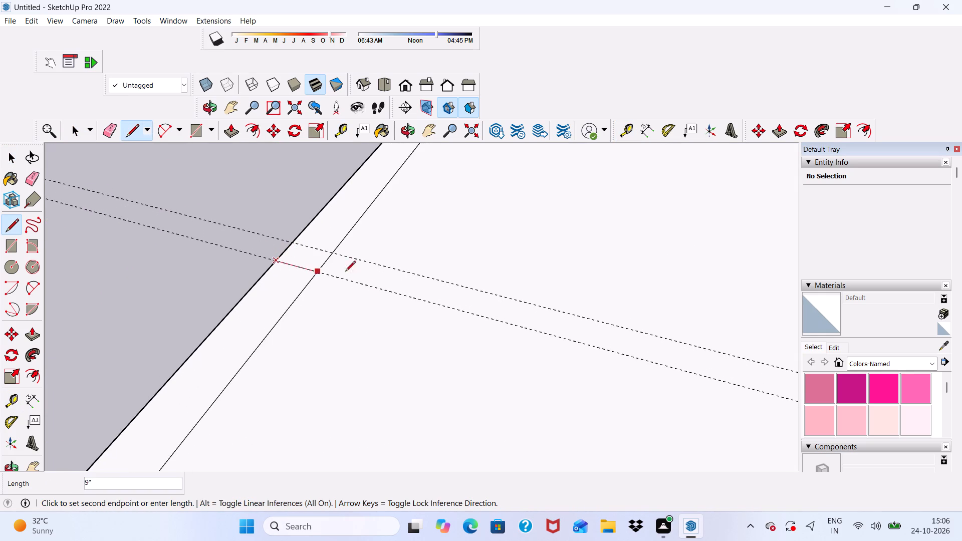
{"action": "scroll", "coordinate": [380, 288], "scroll_direction": "down", "scroll_amount": 20}
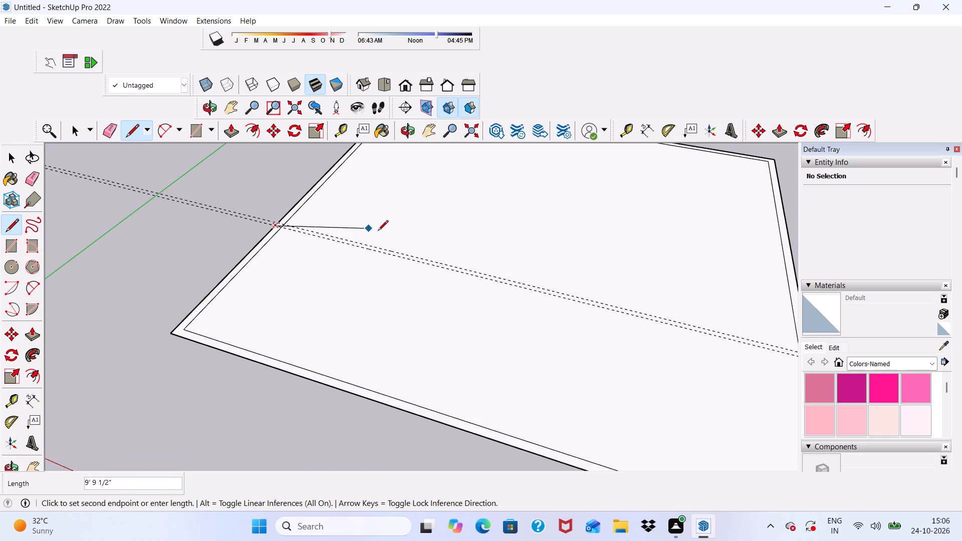
{"action": "scroll", "coordinate": [379, 228], "scroll_direction": "down", "scroll_amount": 7}
{"action": "scroll", "coordinate": [402, 240], "scroll_direction": "up", "scroll_amount": 6}
{"action": "scroll", "coordinate": [538, 273], "scroll_direction": "up", "scroll_amount": 3}
{"action": "scroll", "coordinate": [365, 207], "scroll_direction": "down", "scroll_amount": 6}
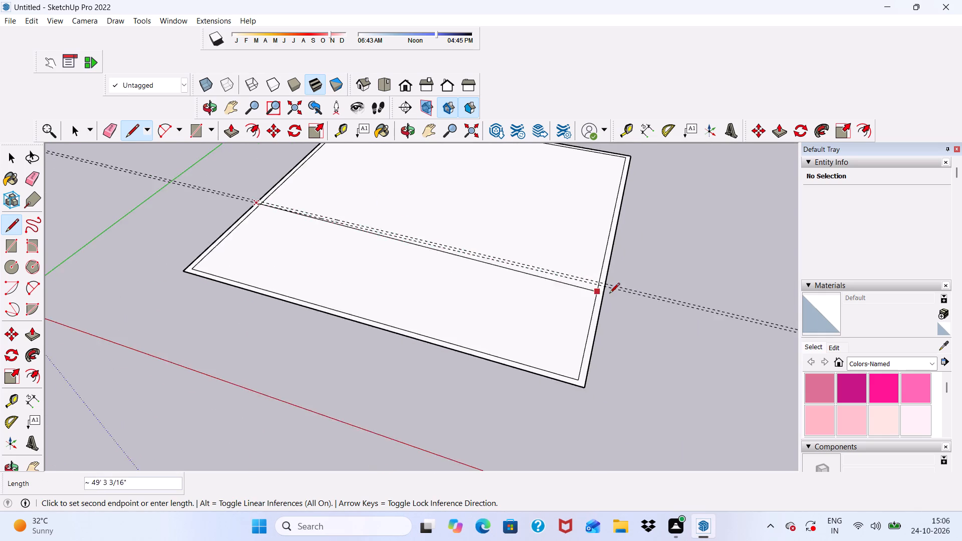
{"action": "scroll", "coordinate": [609, 294], "scroll_direction": "up", "scroll_amount": 12}
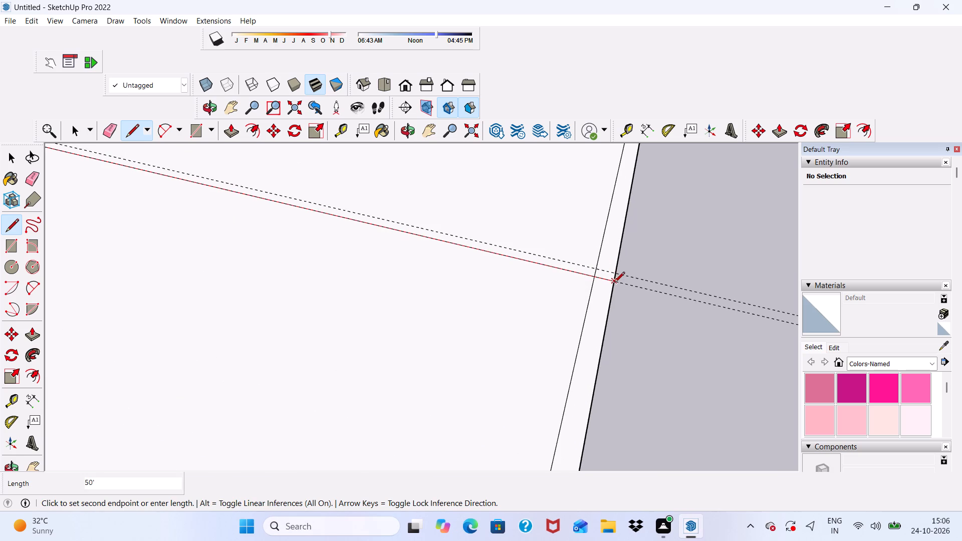
{"action": "left_click", "coordinate": [614, 283]}
Draw a second 50' line along the other guide, between the same two outer edges of the square.
{"action": "scroll", "coordinate": [633, 271], "scroll_direction": "down", "scroll_amount": 12}
{"action": "scroll", "coordinate": [593, 246], "scroll_direction": "up", "scroll_amount": 9}
{"action": "scroll", "coordinate": [225, 204], "scroll_direction": "down", "scroll_amount": 8}
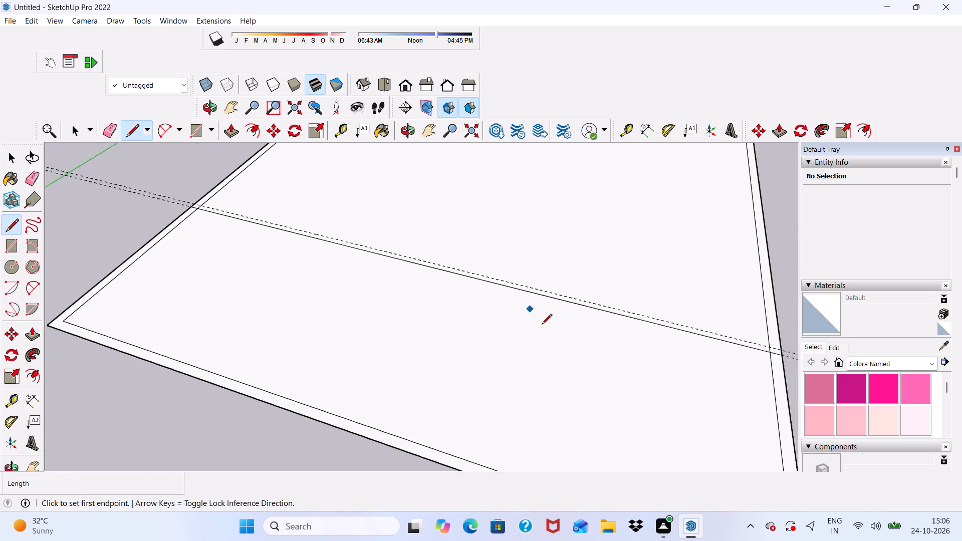
{"action": "scroll", "coordinate": [542, 325], "scroll_direction": "down", "scroll_amount": 1}
{"action": "scroll", "coordinate": [316, 281], "scroll_direction": "up", "scroll_amount": 1}
{"action": "middle_click_drag", "start_coordinate": [317, 281], "coordinate": [317, 370]}
{"action": "scroll", "coordinate": [264, 163], "scroll_direction": "up", "scroll_amount": 11}
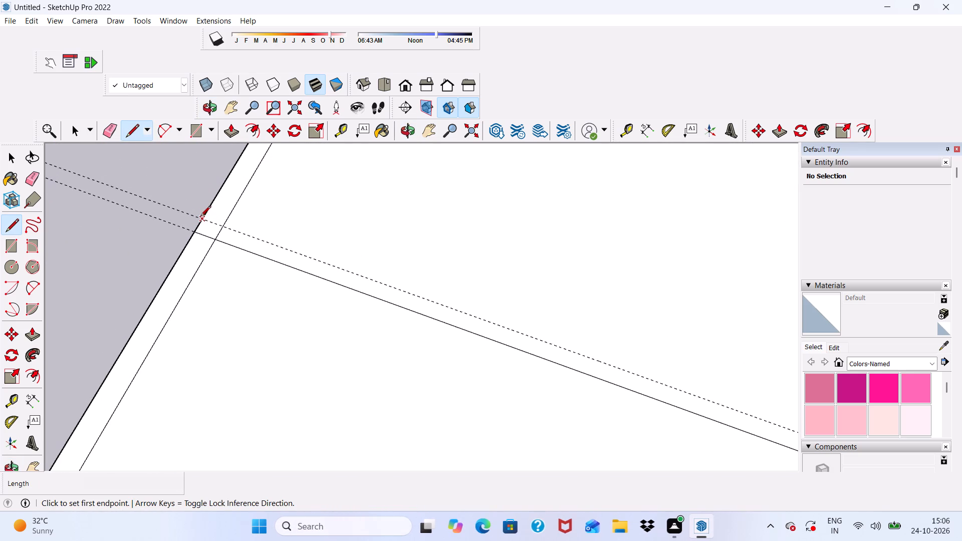
{"action": "left_click", "coordinate": [201, 221]}
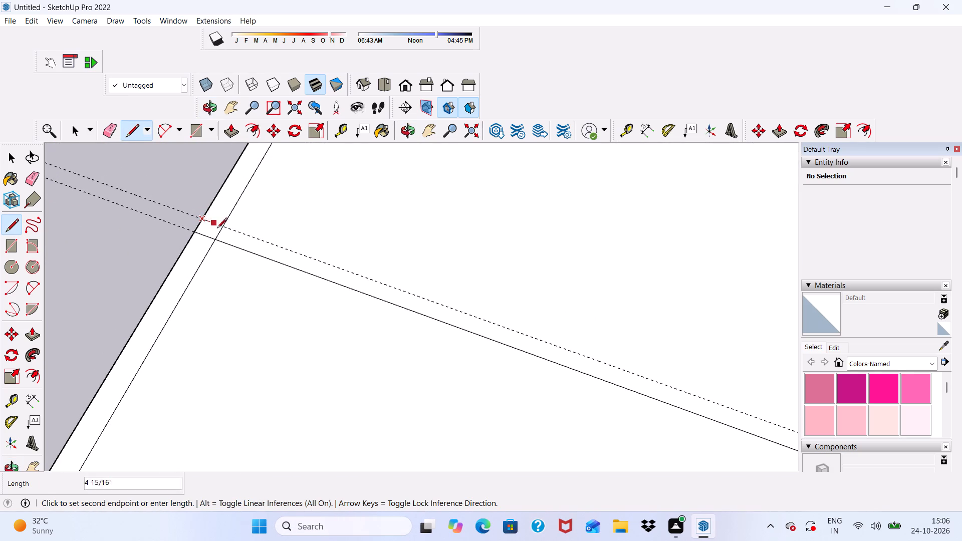
{"action": "scroll", "coordinate": [239, 243], "scroll_direction": "down", "scroll_amount": 20}
{"action": "scroll", "coordinate": [505, 297], "scroll_direction": "up", "scroll_amount": 9}
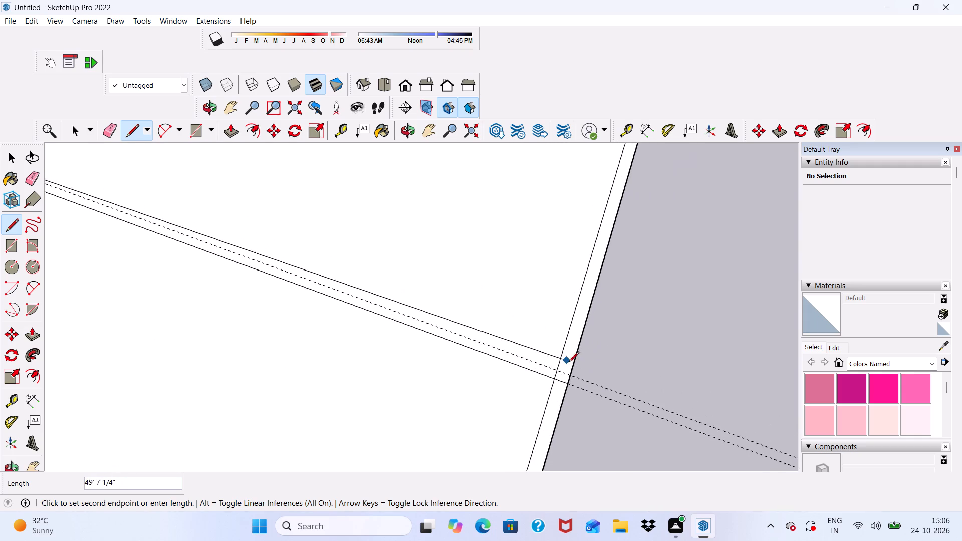
{"action": "scroll", "coordinate": [569, 363], "scroll_direction": "up", "scroll_amount": 3}
{"action": "scroll", "coordinate": [478, 281], "scroll_direction": "down", "scroll_amount": 5}
{"action": "scroll", "coordinate": [515, 335], "scroll_direction": "up", "scroll_amount": 7}
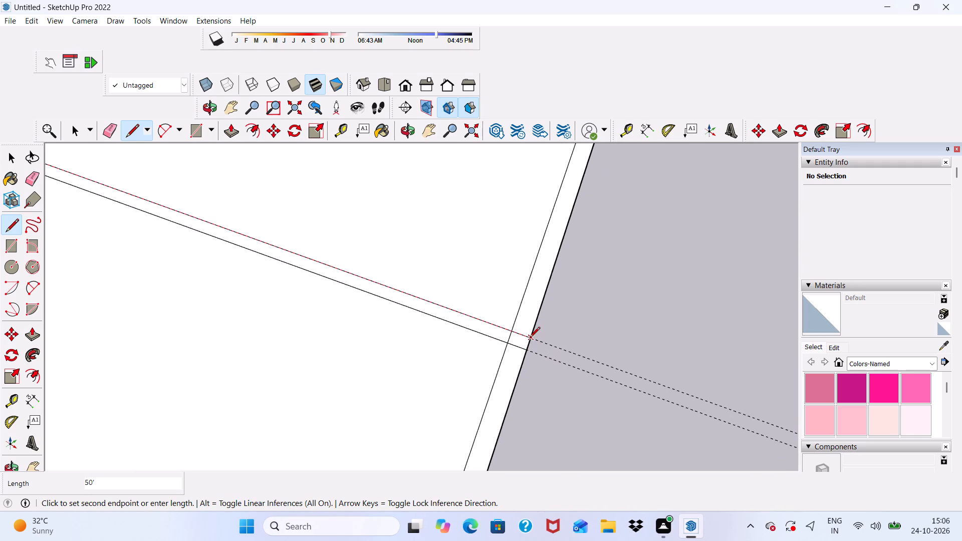
{"action": "left_click", "coordinate": [530, 338]}
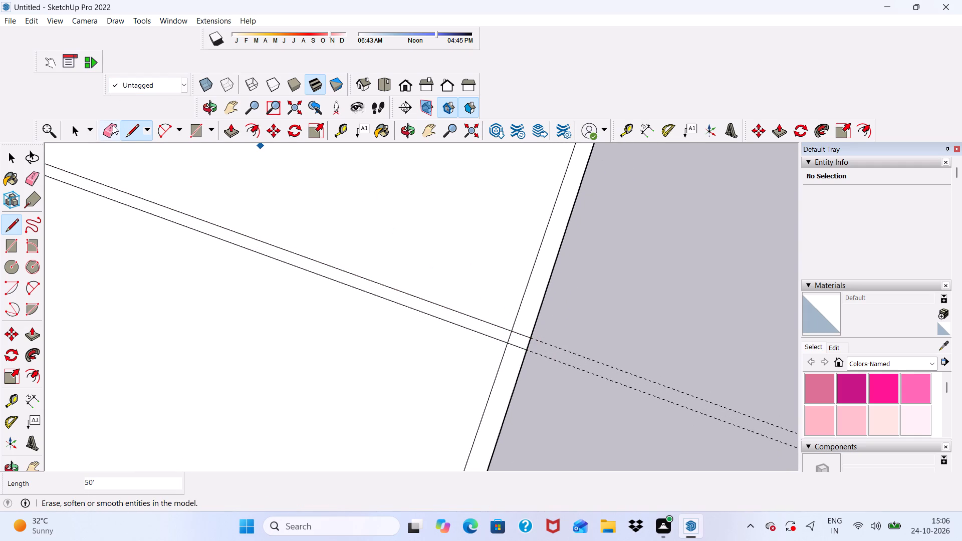
Erase both guides and, at the partition end farther from the green axis, the stub and inner-outline segment blocking its junction with the outer wall.
{"action": "left_click", "coordinate": [113, 125]}
{"action": "scroll", "coordinate": [458, 347], "scroll_direction": "up", "scroll_amount": 7}
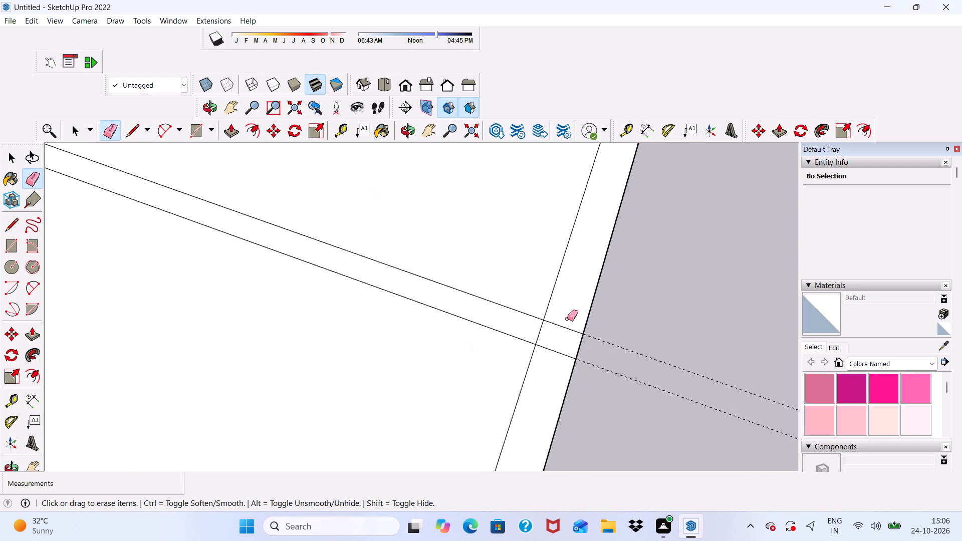
{"action": "left_click_drag", "start_coordinate": [605, 333], "coordinate": [606, 345]}
{"action": "left_click_drag", "start_coordinate": [572, 310], "coordinate": [565, 334]}
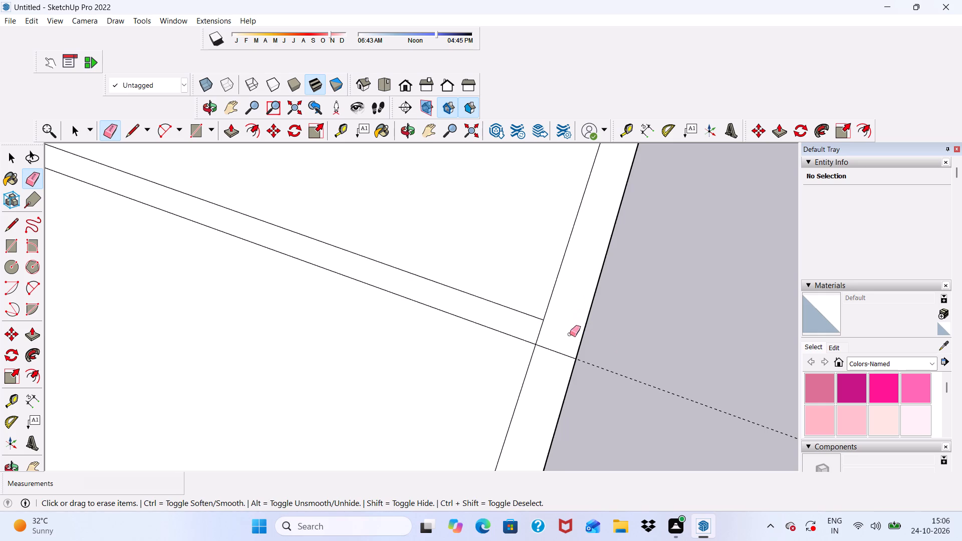
{"action": "left_click_drag", "start_coordinate": [611, 369], "coordinate": [608, 383]}
{"action": "scroll", "coordinate": [522, 331], "scroll_direction": "up", "scroll_amount": 2}
{"action": "left_click_drag", "start_coordinate": [537, 328], "coordinate": [540, 329]}
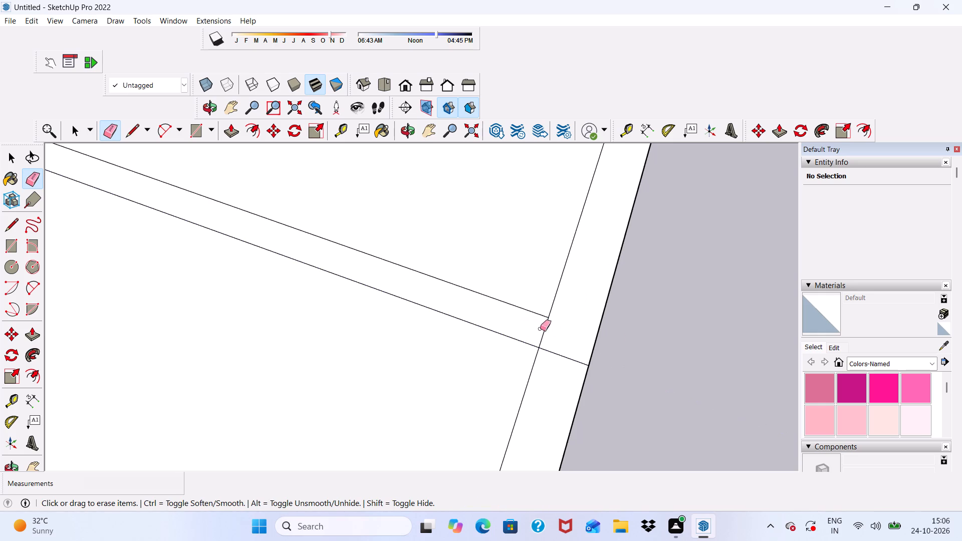
{"action": "left_click_drag", "start_coordinate": [540, 329], "coordinate": [551, 331]}
Erase the line stub and inner-outline segment where the partition meets the outer wall nearer the green axis.
{"action": "scroll", "coordinate": [564, 313], "scroll_direction": "down", "scroll_amount": 20}
{"action": "scroll", "coordinate": [564, 313], "scroll_direction": "down", "scroll_amount": 4}
{"action": "scroll", "coordinate": [162, 189], "scroll_direction": "up", "scroll_amount": 3}
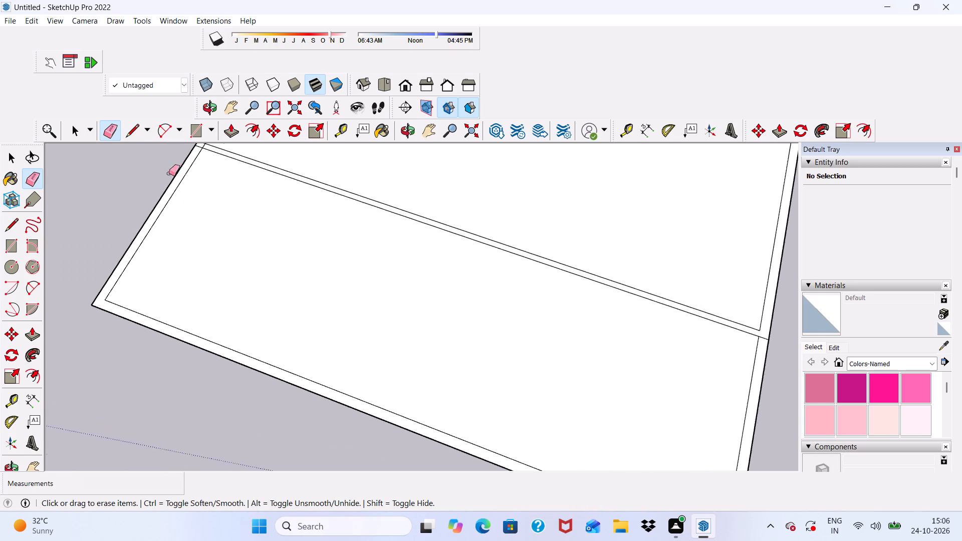
{"action": "scroll", "coordinate": [169, 173], "scroll_direction": "up", "scroll_amount": 2}
{"action": "scroll", "coordinate": [193, 213], "scroll_direction": "down", "scroll_amount": 7}
{"action": "scroll", "coordinate": [246, 255], "scroll_direction": "up", "scroll_amount": 20}
{"action": "scroll", "coordinate": [246, 255], "scroll_direction": "up", "scroll_amount": 1}
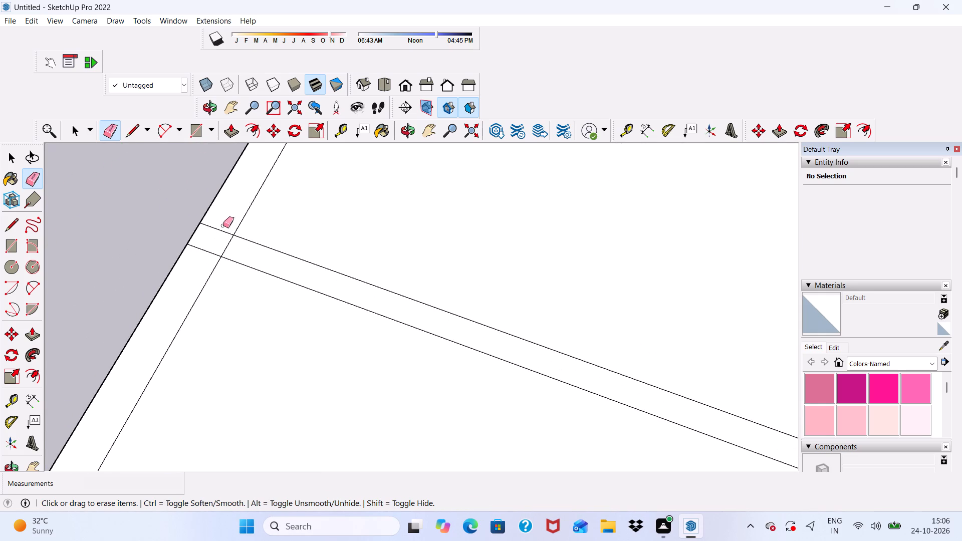
{"action": "left_click_drag", "start_coordinate": [223, 225], "coordinate": [208, 246]}
{"action": "left_click", "coordinate": [208, 246]}
{"action": "left_click_drag", "start_coordinate": [216, 241], "coordinate": [232, 249]}
{"action": "key", "text": "space"}
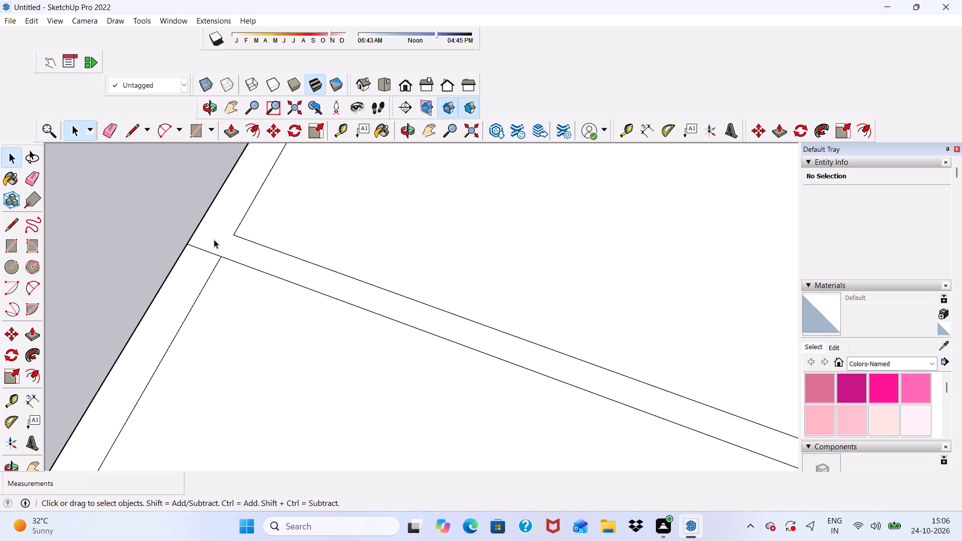
Push/Pull the joined wall face, formed by the partition and the outer walls beyond it, up by 10'.
{"action": "left_click", "coordinate": [214, 239]}
{"action": "left_click", "coordinate": [223, 132]}
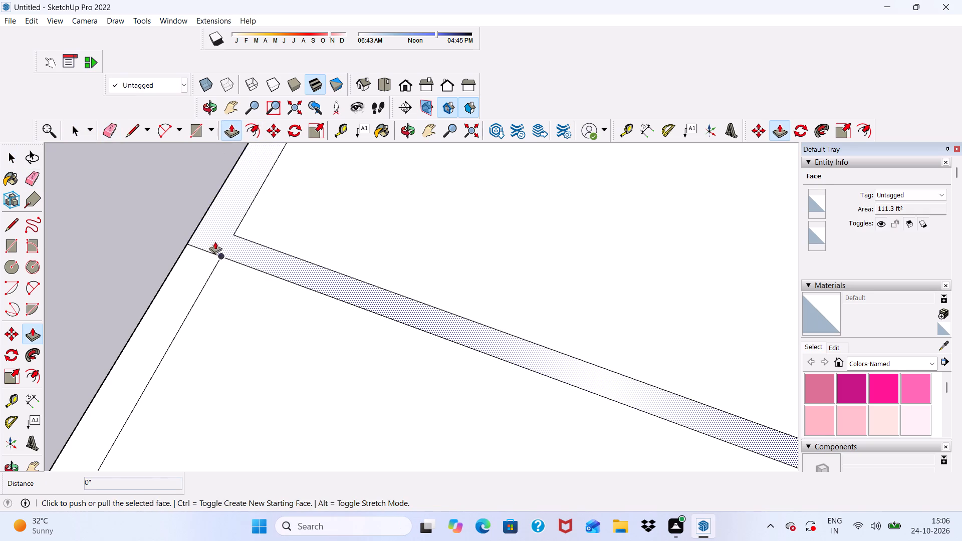
{"action": "left_click", "coordinate": [215, 241]}
{"action": "type", "text": "10'"}
{"action": "key", "text": "Return"}
{"action": "key", "text": "space"}
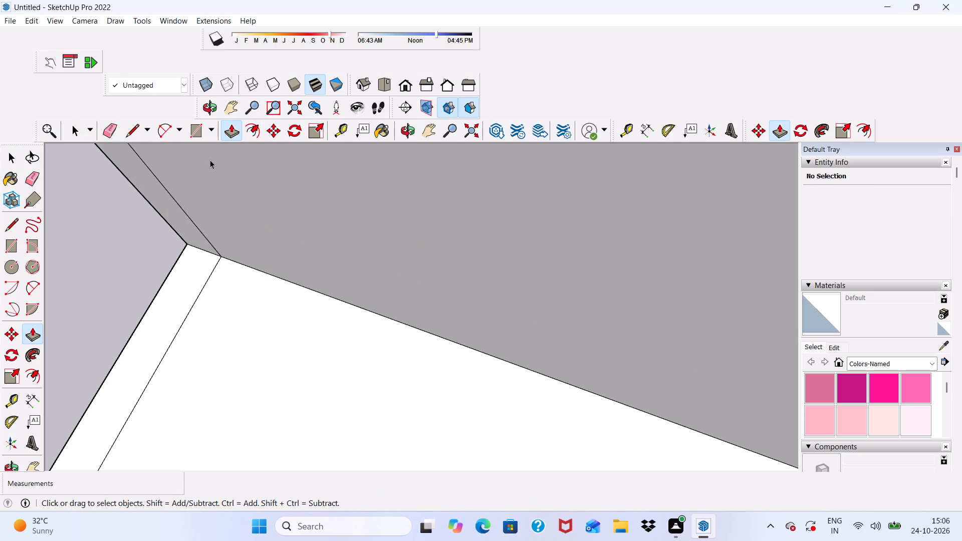
Push/Pull the top face of the raised walls up by another 5'.
{"action": "scroll", "coordinate": [232, 210], "scroll_direction": "down", "scroll_amount": 6}
{"action": "scroll", "coordinate": [245, 200], "scroll_direction": "up", "scroll_amount": 3}
{"action": "scroll", "coordinate": [246, 201], "scroll_direction": "down", "scroll_amount": 6}
{"action": "middle_click_drag", "start_coordinate": [259, 251], "coordinate": [372, 73]}
{"action": "scroll", "coordinate": [265, 268], "scroll_direction": "down", "scroll_amount": 2}
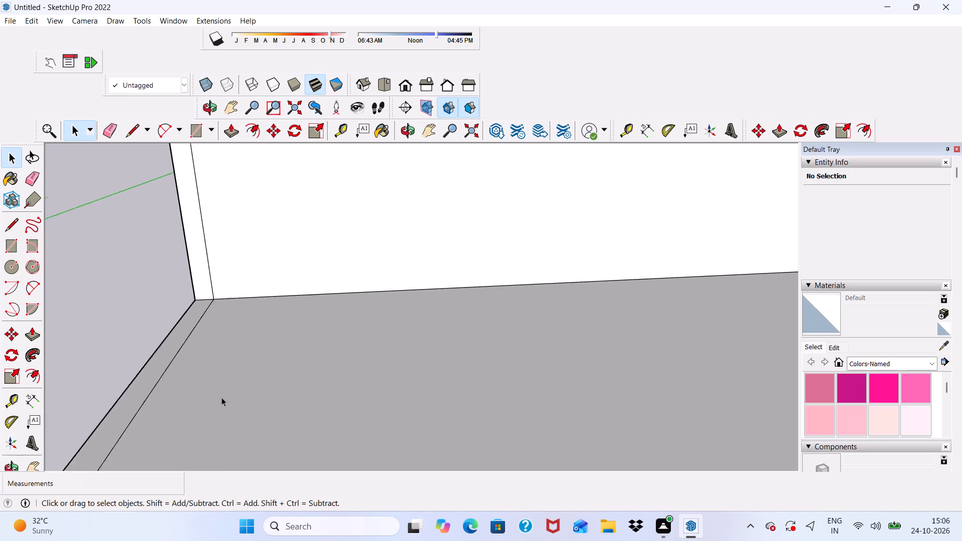
{"action": "scroll", "coordinate": [221, 397], "scroll_direction": "down", "scroll_amount": 12}
{"action": "middle_click_drag", "start_coordinate": [320, 310], "coordinate": [175, 313]}
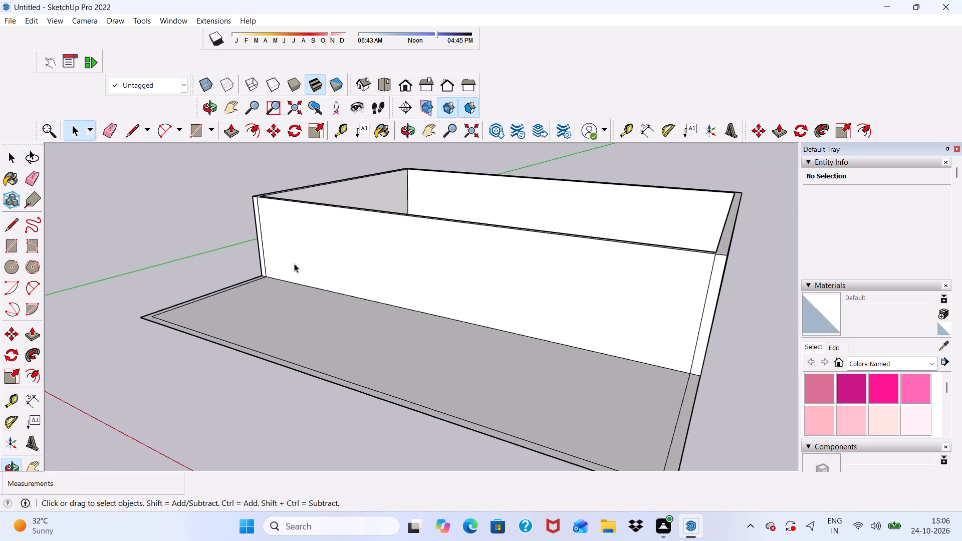
{"action": "scroll", "coordinate": [351, 219], "scroll_direction": "up", "scroll_amount": 3}
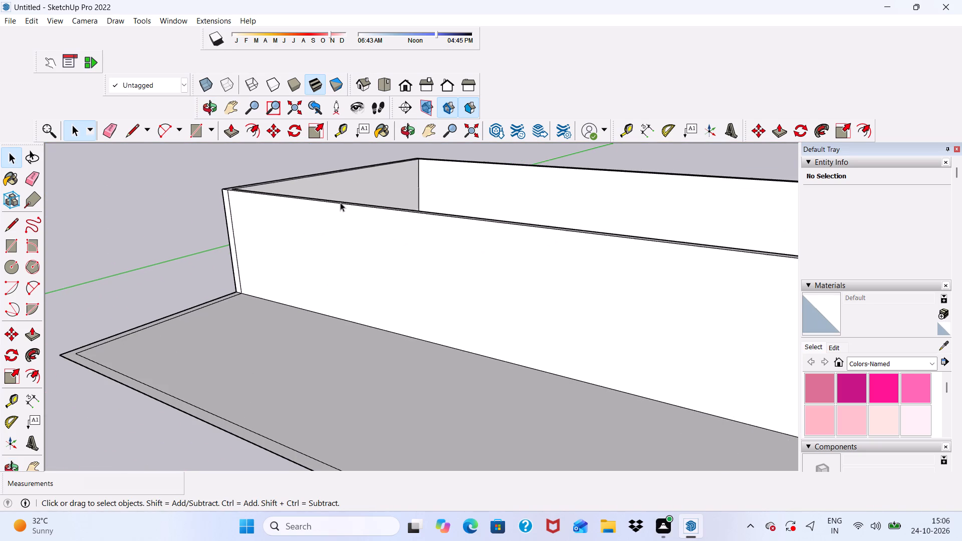
{"action": "scroll", "coordinate": [340, 202], "scroll_direction": "up", "scroll_amount": 4}
{"action": "middle_click_drag", "start_coordinate": [342, 202], "coordinate": [273, 298]}
{"action": "scroll", "coordinate": [228, 209], "scroll_direction": "up", "scroll_amount": 13}
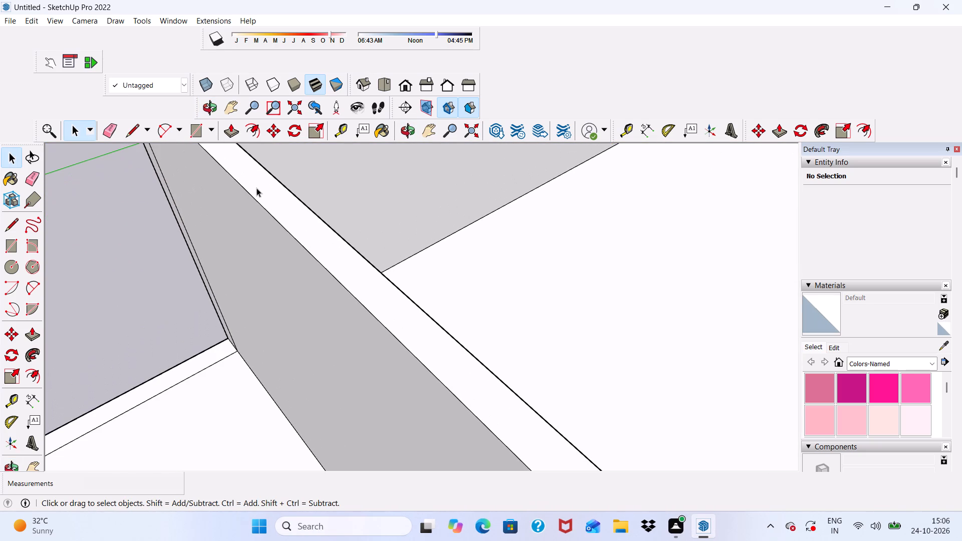
{"action": "left_click", "coordinate": [257, 188]}
{"action": "left_click", "coordinate": [227, 128]}
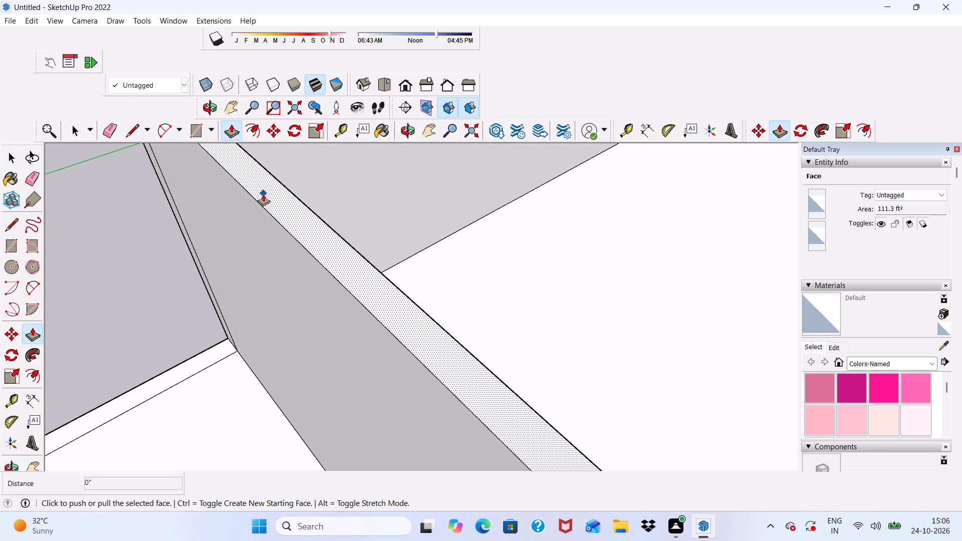
{"action": "left_click", "coordinate": [263, 194]}
{"action": "scroll", "coordinate": [252, 219], "scroll_direction": "down", "scroll_amount": 3}
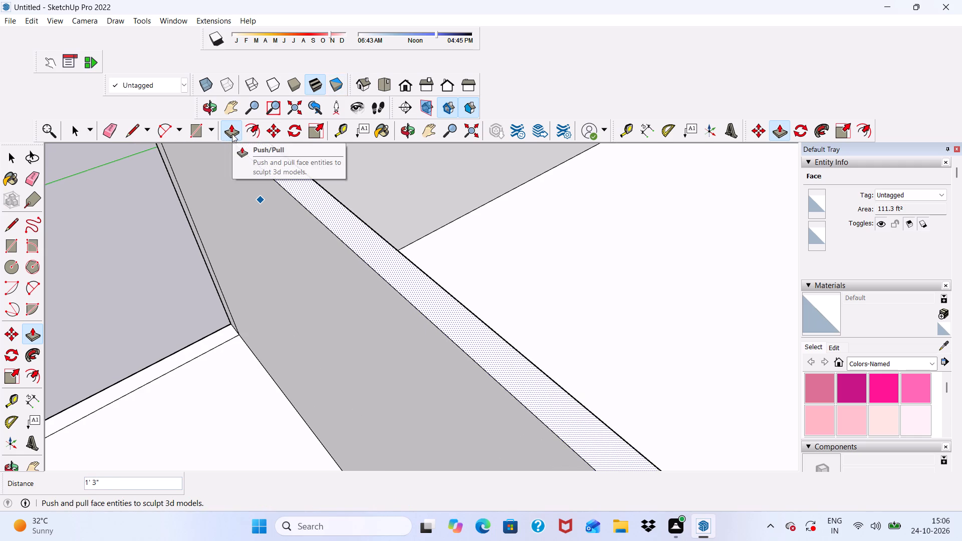
{"action": "type", "text": "5'"}
{"action": "key", "text": "Return"}
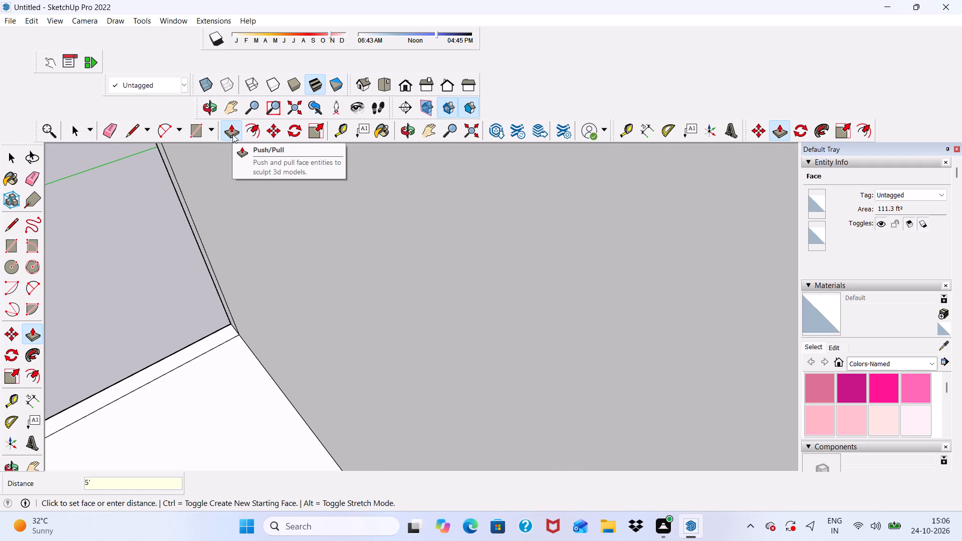
Examine the raised walls and the remaining flat floor strip from the front and side.
{"action": "scroll", "coordinate": [232, 139], "scroll_direction": "down", "scroll_amount": 17}
{"action": "scroll", "coordinate": [217, 239], "scroll_direction": "up", "scroll_amount": 1}
{"action": "middle_click_drag", "start_coordinate": [217, 239], "coordinate": [379, 147]}
{"action": "scroll", "coordinate": [189, 244], "scroll_direction": "down", "scroll_amount": 11}
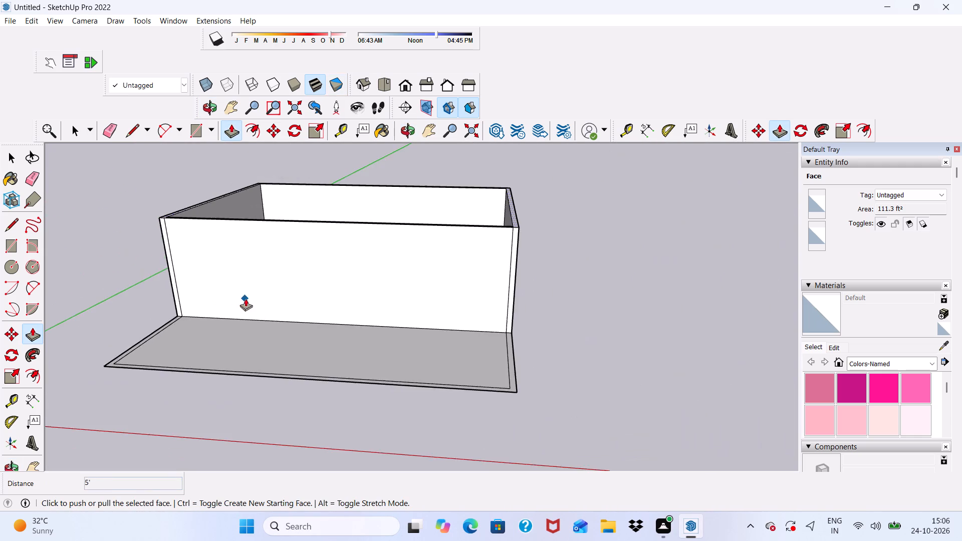
{"action": "middle_click_drag", "start_coordinate": [246, 299], "coordinate": [283, 223]}
{"action": "scroll", "coordinate": [283, 223], "scroll_direction": "up", "scroll_amount": 4}
{"action": "scroll", "coordinate": [182, 202], "scroll_direction": "down", "scroll_amount": 4}
{"action": "scroll", "coordinate": [206, 248], "scroll_direction": "down", "scroll_amount": 4}
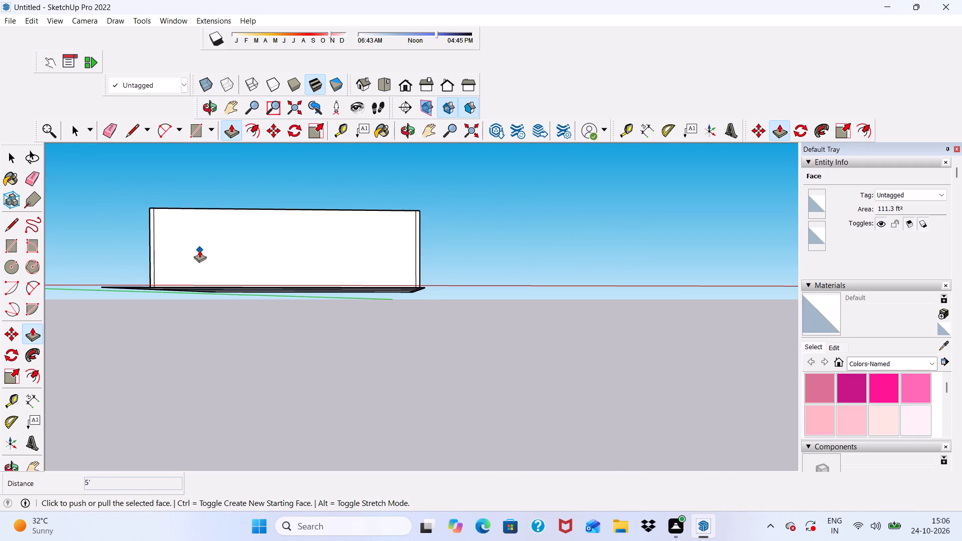
{"action": "middle_click_drag", "start_coordinate": [199, 250], "coordinate": [164, 265]}
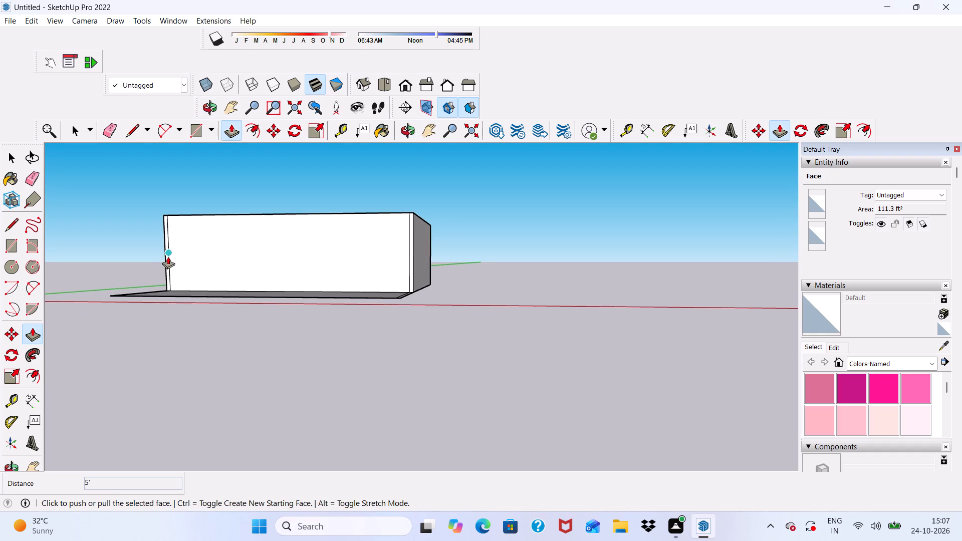
{"action": "key", "text": "space"}
{"action": "scroll", "coordinate": [168, 256], "scroll_direction": "down", "scroll_amount": 4}
{"action": "scroll", "coordinate": [214, 244], "scroll_direction": "up", "scroll_amount": 6}
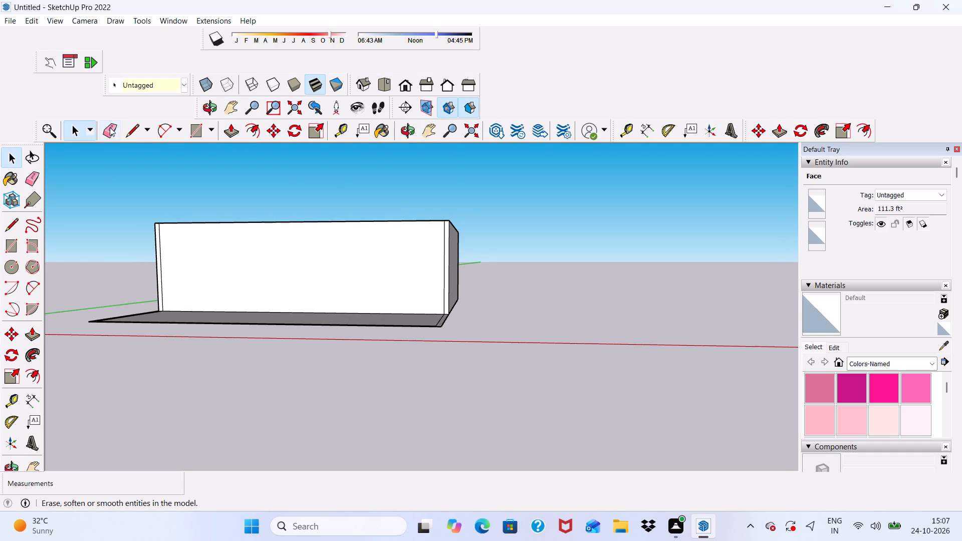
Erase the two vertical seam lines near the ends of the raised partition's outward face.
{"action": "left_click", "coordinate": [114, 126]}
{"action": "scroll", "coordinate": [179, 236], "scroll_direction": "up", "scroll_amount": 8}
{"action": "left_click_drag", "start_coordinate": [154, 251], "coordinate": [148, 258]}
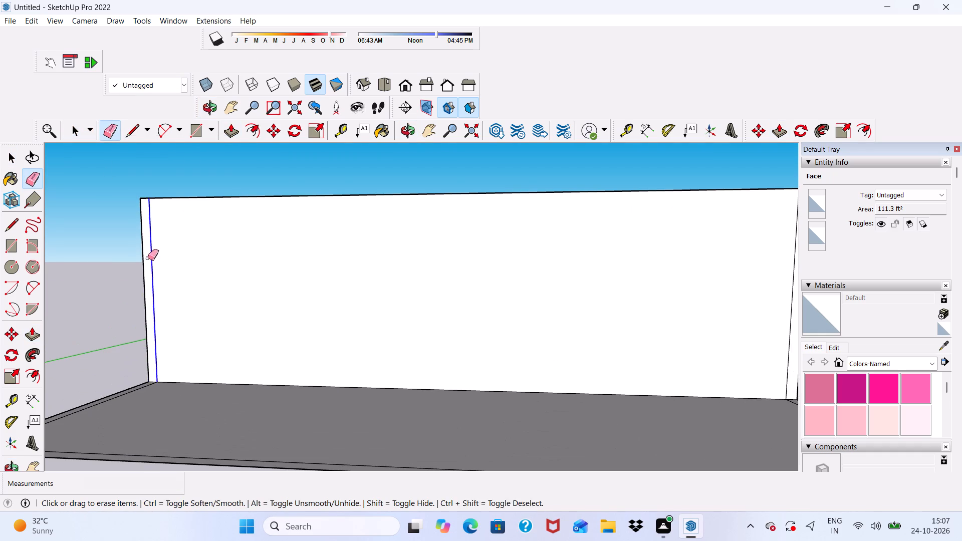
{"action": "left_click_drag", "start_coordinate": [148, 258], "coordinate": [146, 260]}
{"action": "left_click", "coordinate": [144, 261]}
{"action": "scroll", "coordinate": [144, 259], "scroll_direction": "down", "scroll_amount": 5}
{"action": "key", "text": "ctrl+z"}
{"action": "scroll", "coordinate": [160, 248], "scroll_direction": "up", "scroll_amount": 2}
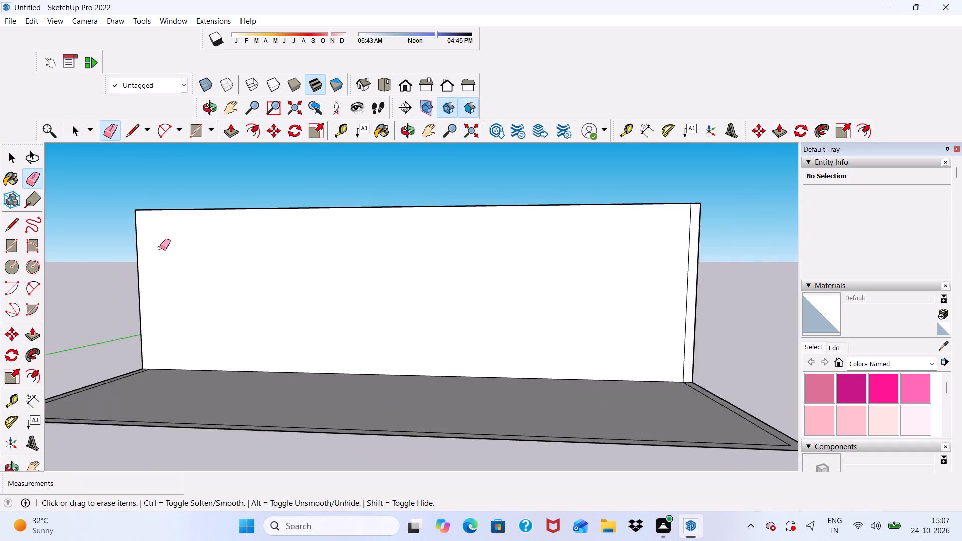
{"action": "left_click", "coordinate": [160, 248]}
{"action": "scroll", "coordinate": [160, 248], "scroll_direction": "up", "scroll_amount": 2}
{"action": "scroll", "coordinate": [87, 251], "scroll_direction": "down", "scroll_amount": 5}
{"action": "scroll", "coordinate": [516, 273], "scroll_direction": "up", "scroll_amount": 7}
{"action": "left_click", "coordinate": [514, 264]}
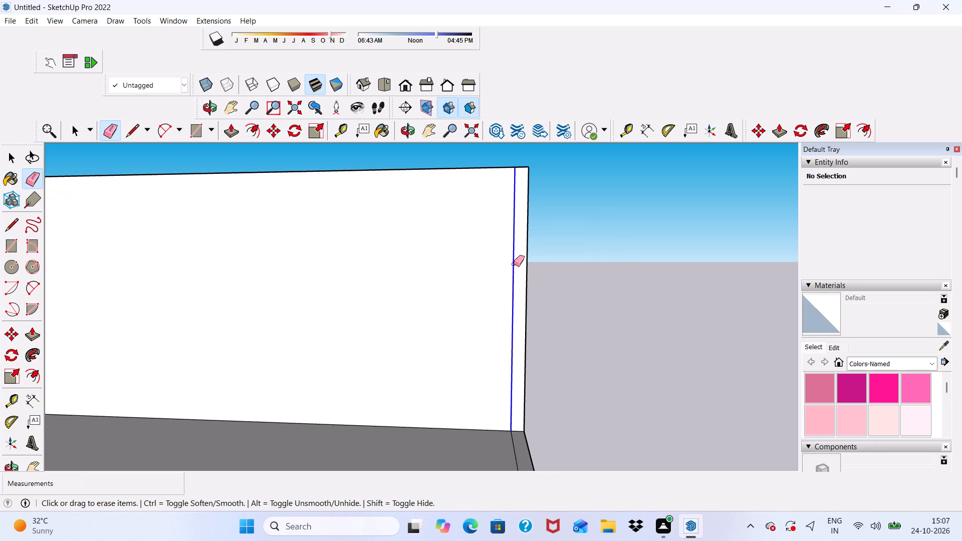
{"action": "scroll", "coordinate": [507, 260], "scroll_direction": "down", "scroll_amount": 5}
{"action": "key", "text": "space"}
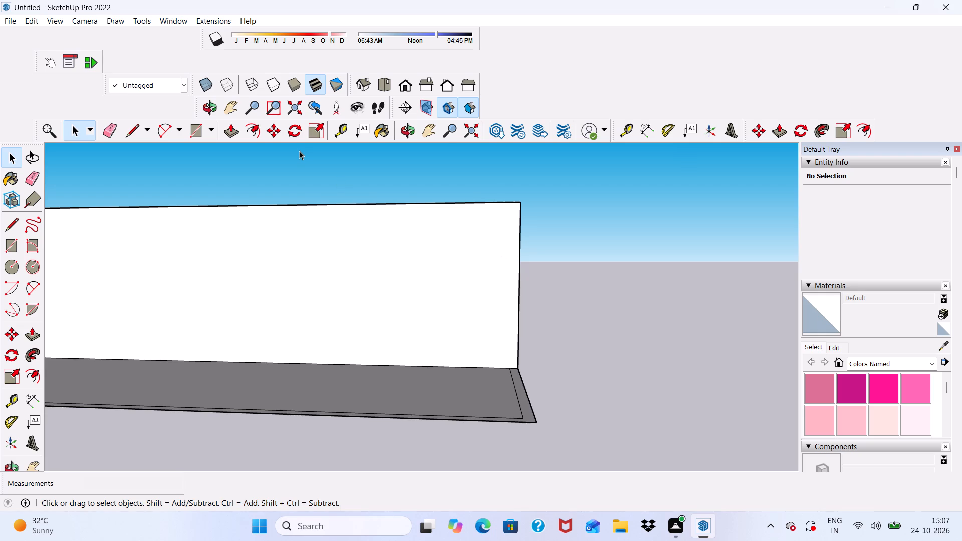
Undo the seam-line erasures and both wall extrusions back to the flat floor plan.
{"action": "scroll", "coordinate": [295, 146], "scroll_direction": "down", "scroll_amount": 10}
{"action": "key", "text": "ctrl+z"}
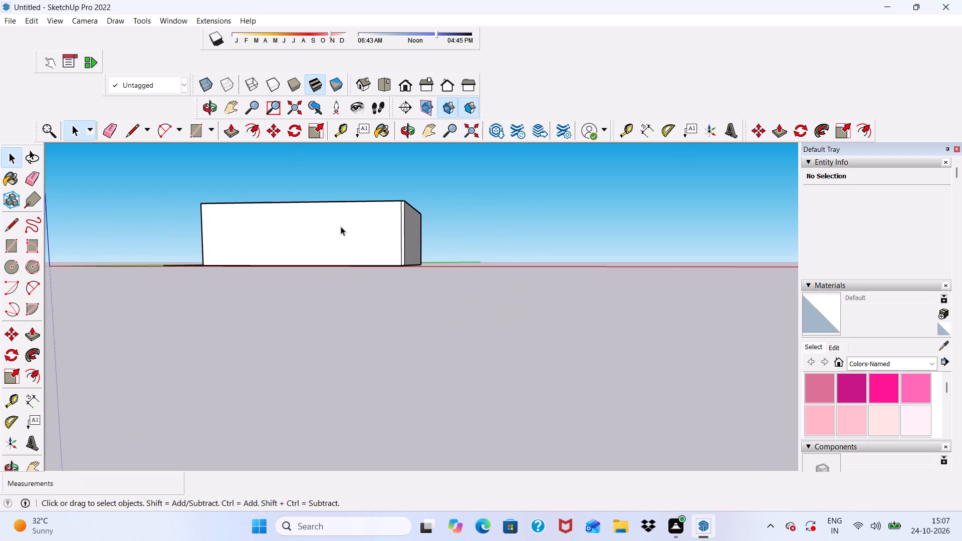
{"action": "scroll", "coordinate": [333, 230], "scroll_direction": "down", "scroll_amount": 2}
{"action": "key", "text": "ctrl+z"}
{"action": "key", "text": "ctrl+z"}
{"action": "scroll", "coordinate": [323, 221], "scroll_direction": "up", "scroll_amount": 1}
{"action": "middle_click_drag", "start_coordinate": [323, 221], "coordinate": [301, 311]}
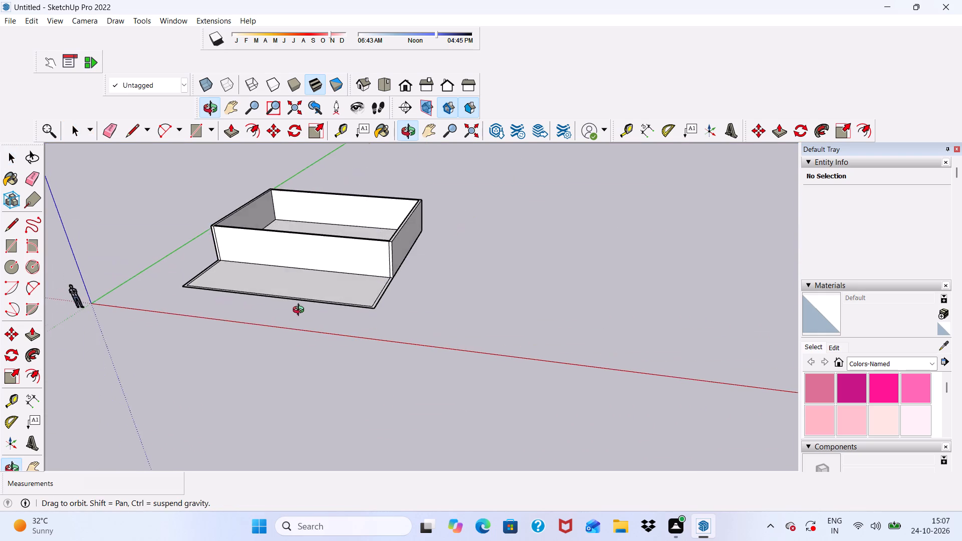
{"action": "middle_click_drag", "start_coordinate": [301, 311], "coordinate": [300, 311]}
{"action": "key", "text": "ctrl+z"}
{"action": "scroll", "coordinate": [335, 261], "scroll_direction": "up", "scroll_amount": 4}
{"action": "scroll", "coordinate": [310, 245], "scroll_direction": "down", "scroll_amount": 3}
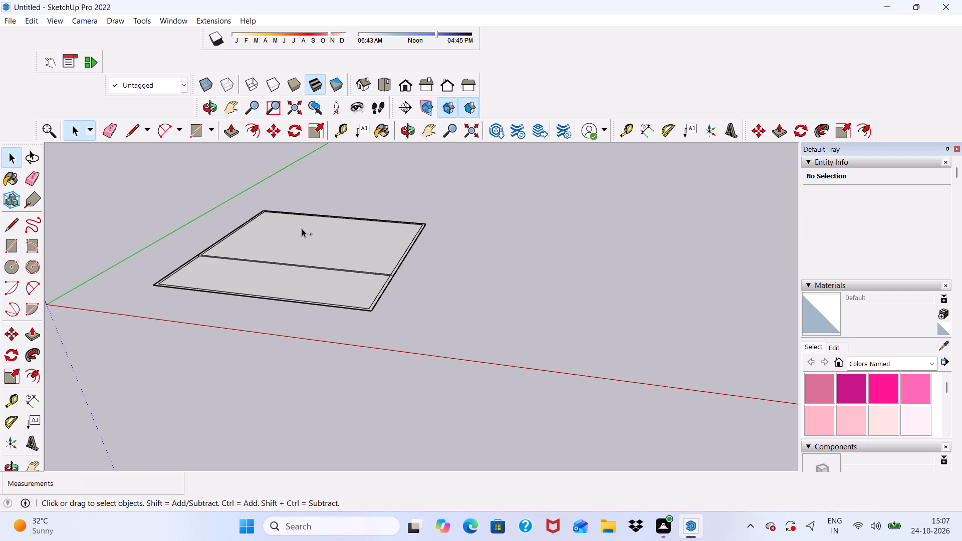
Undo the partition's lines and guides until only the double outline of the outer walls is left.
{"action": "key", "text": "ctrl+z"}
{"action": "key", "text": "ctrl+z"}
{"action": "key", "text": "ctrl+z"}
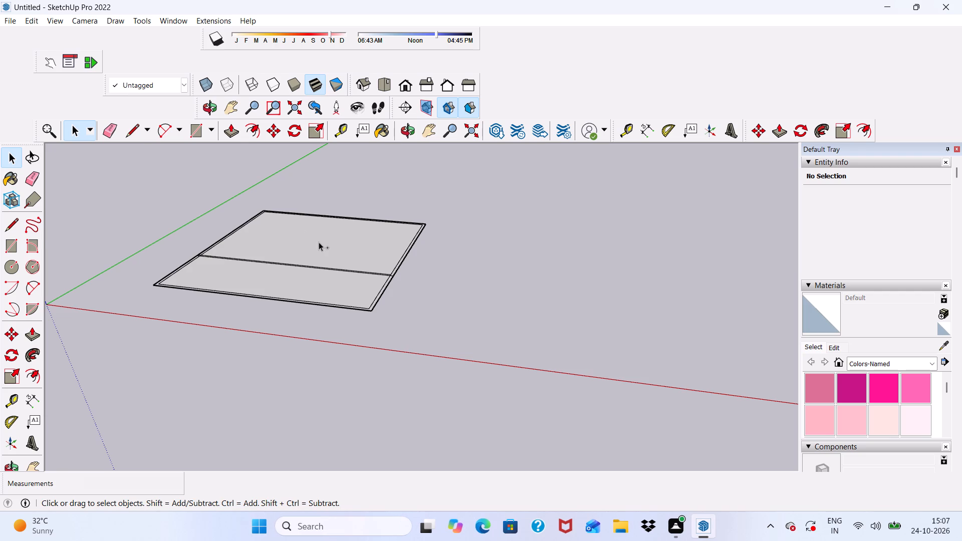
{"action": "key", "text": "ctrl+z"}
{"action": "key", "text": "ctrl+z"}
{"action": "key", "text": "ctrl+z"}
{"action": "key", "text": "ctrl+z"}
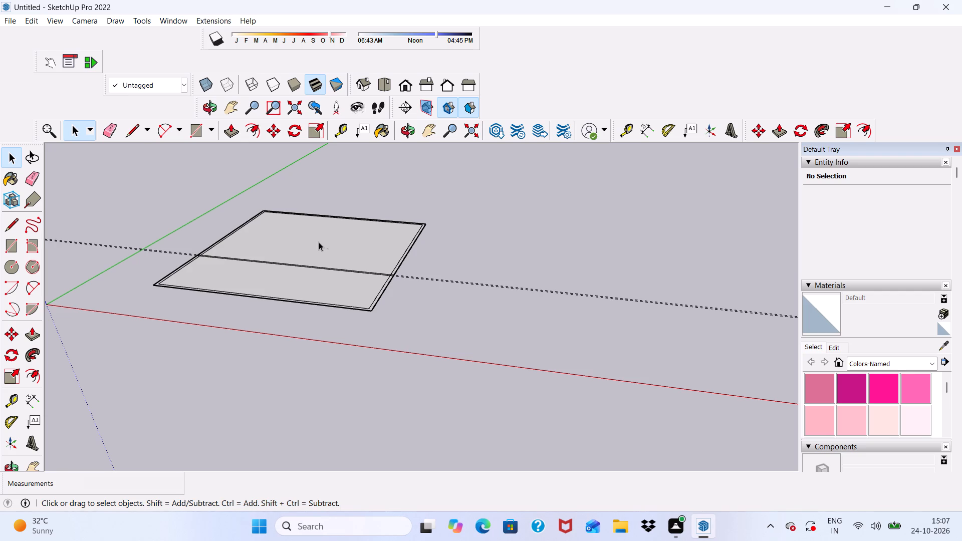
{"action": "key", "text": "ctrl+z"}
{"action": "key", "text": "ctrl+z"}
{"action": "key", "text": "ctrl+z"}
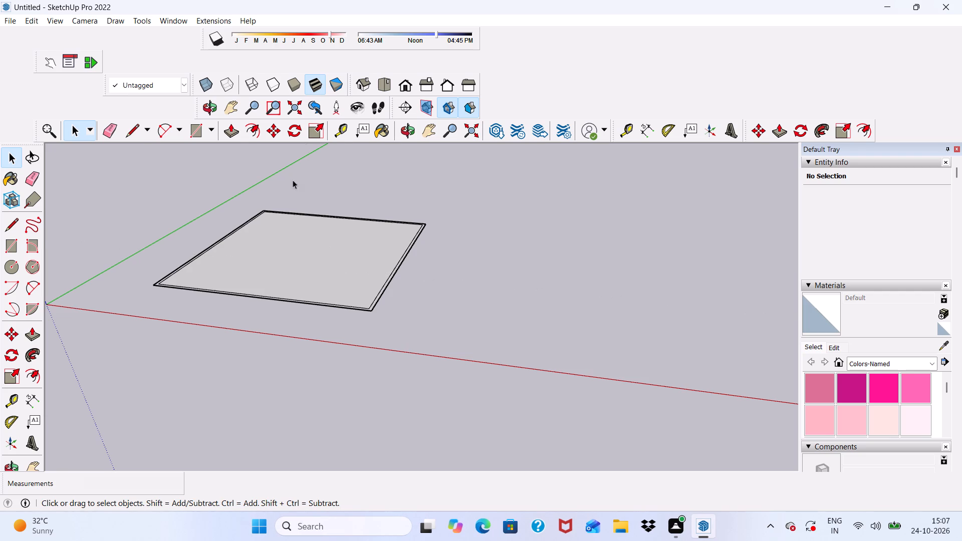
Place a guide about 25' 8" in from the inner wall line nearer the green axis, parallel to it.
{"action": "left_click", "coordinate": [339, 125]}
{"action": "scroll", "coordinate": [223, 269], "scroll_direction": "up", "scroll_amount": 7}
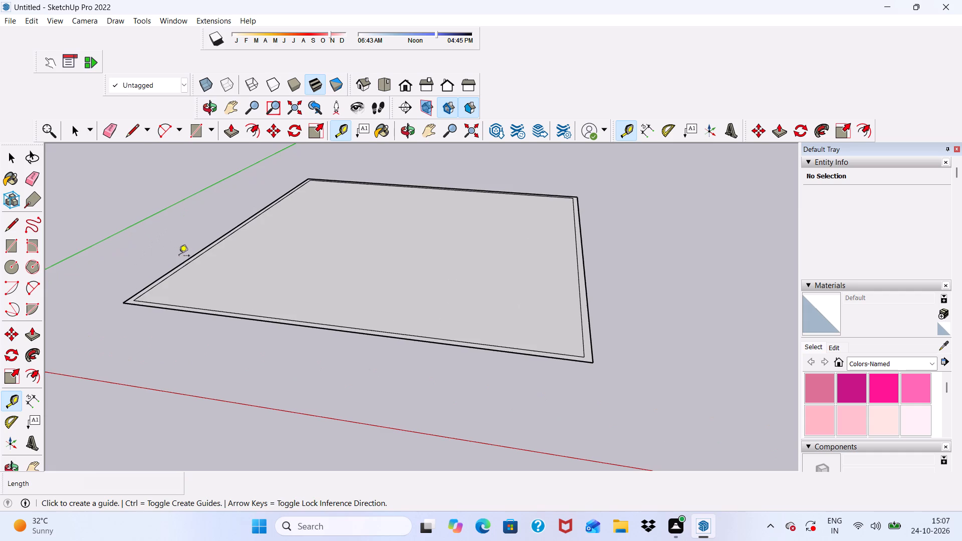
{"action": "middle_click_drag", "start_coordinate": [181, 258], "coordinate": [208, 279]}
{"action": "scroll", "coordinate": [210, 308], "scroll_direction": "up", "scroll_amount": 1}
{"action": "scroll", "coordinate": [209, 267], "scroll_direction": "down", "scroll_amount": 9}
{"action": "scroll", "coordinate": [264, 278], "scroll_direction": "up", "scroll_amount": 4}
{"action": "middle_click_drag", "start_coordinate": [267, 273], "coordinate": [263, 318]}
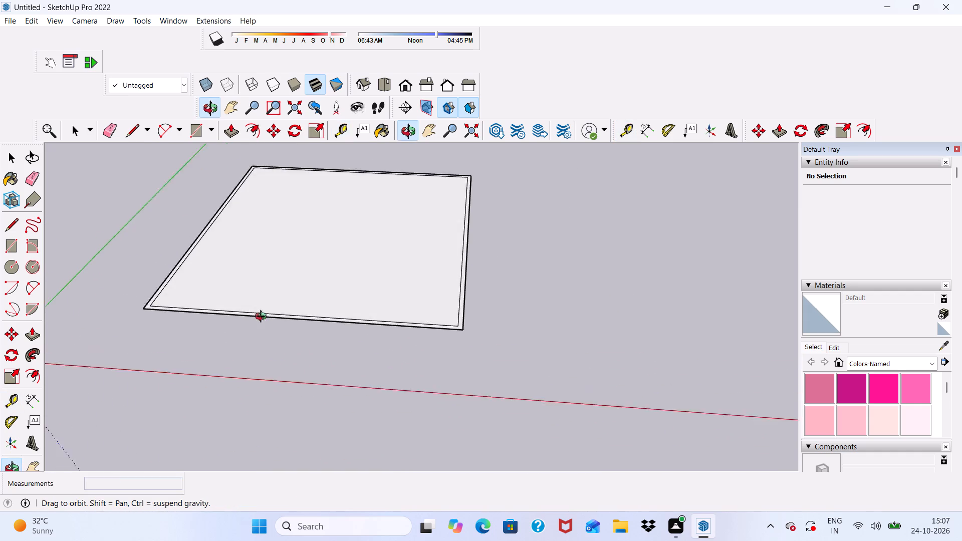
{"action": "middle_click_drag", "start_coordinate": [263, 318], "coordinate": [249, 340]}
{"action": "scroll", "coordinate": [228, 231], "scroll_direction": "up", "scroll_amount": 4}
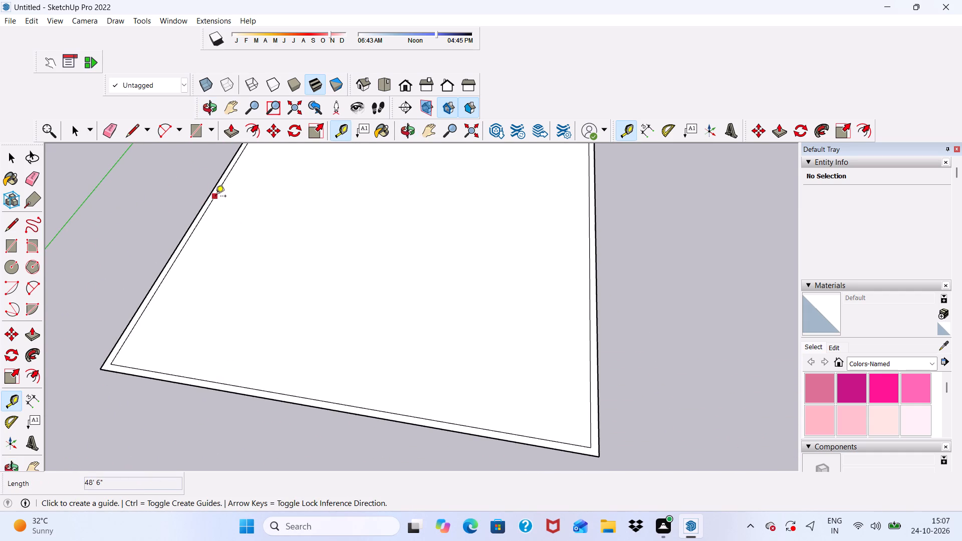
{"action": "left_click", "coordinate": [215, 197]}
{"action": "scroll", "coordinate": [372, 205], "scroll_direction": "down", "scroll_amount": 3}
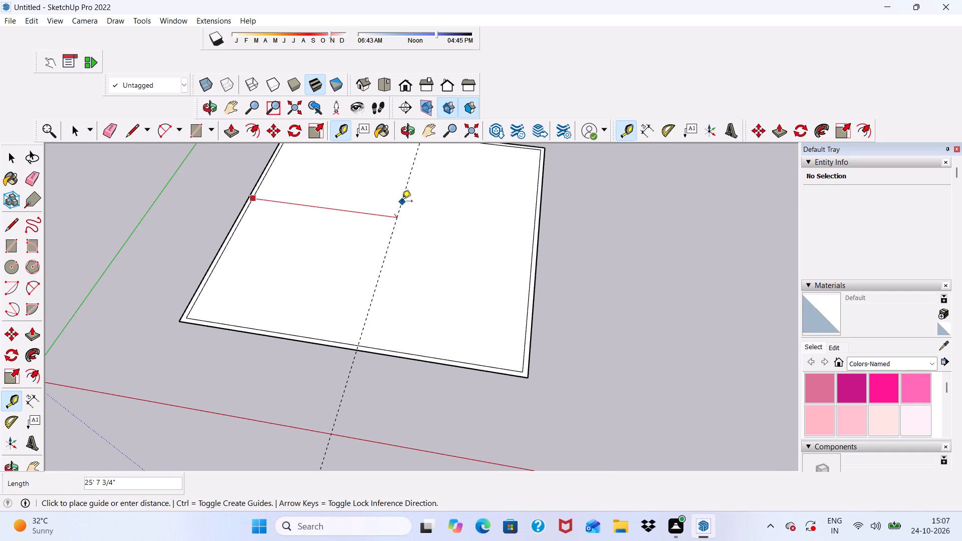
{"action": "left_click", "coordinate": [402, 202]}
Place a cross guide about 37' 6" in from the inner line of the wall farthest from the red axis.
{"action": "scroll", "coordinate": [393, 228], "scroll_direction": "down", "scroll_amount": 5}
{"action": "scroll", "coordinate": [447, 178], "scroll_direction": "up", "scroll_amount": 4}
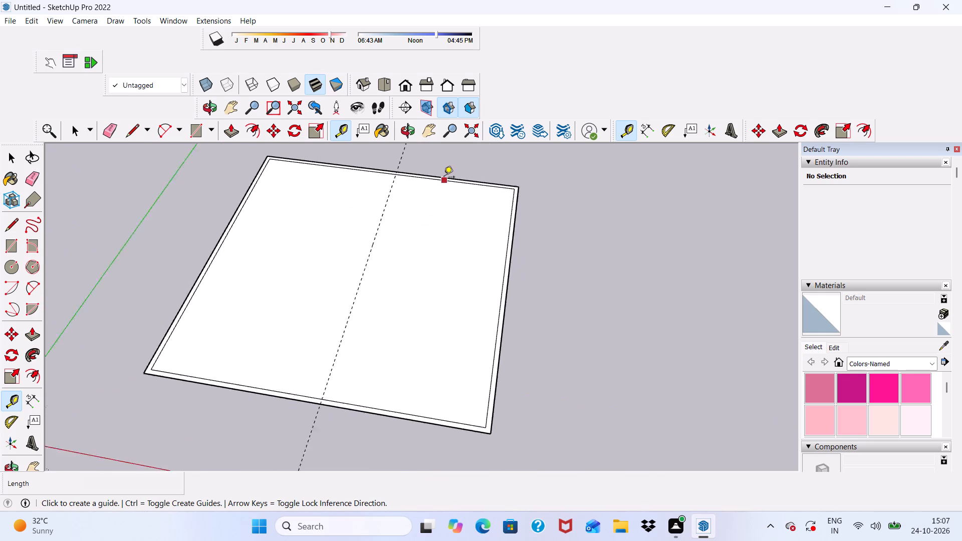
{"action": "scroll", "coordinate": [444, 178], "scroll_direction": "up", "scroll_amount": 2}
{"action": "left_click", "coordinate": [439, 182]}
{"action": "scroll", "coordinate": [407, 292], "scroll_direction": "down", "scroll_amount": 1}
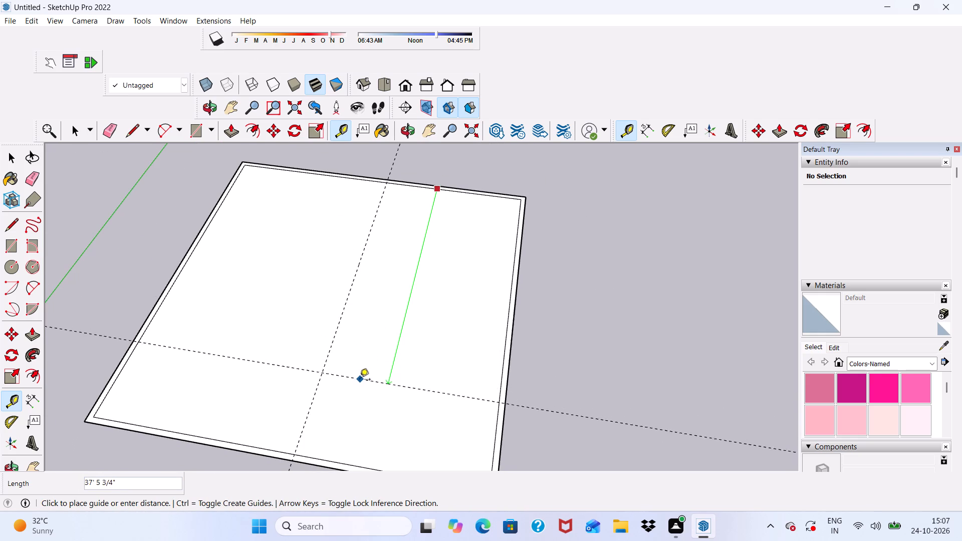
{"action": "left_click", "coordinate": [359, 381]}
Place another cross guide parallel to the first, on its side away from the red axis.
{"action": "scroll", "coordinate": [355, 359], "scroll_direction": "down", "scroll_amount": 3}
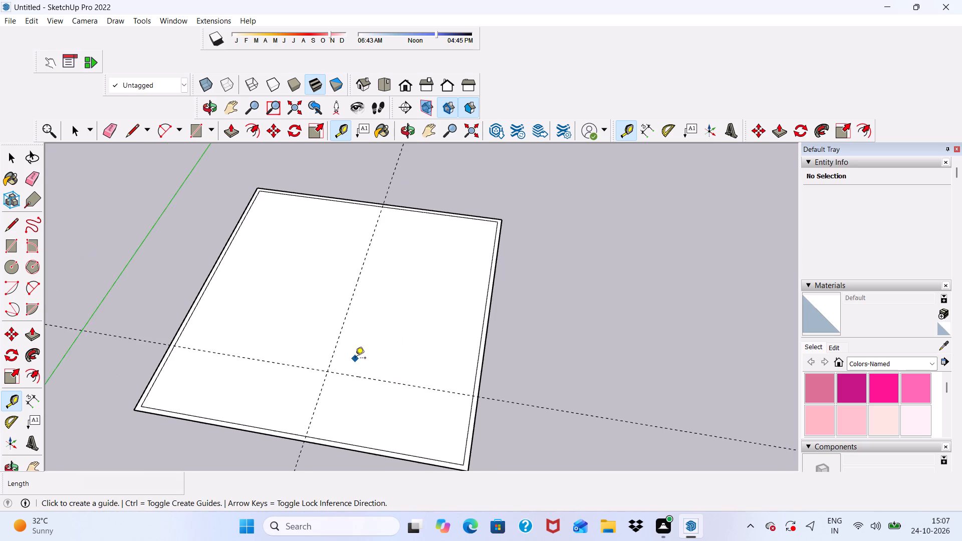
{"action": "middle_click_drag", "start_coordinate": [355, 359], "coordinate": [399, 363]}
{"action": "scroll", "coordinate": [362, 377], "scroll_direction": "up", "scroll_amount": 2}
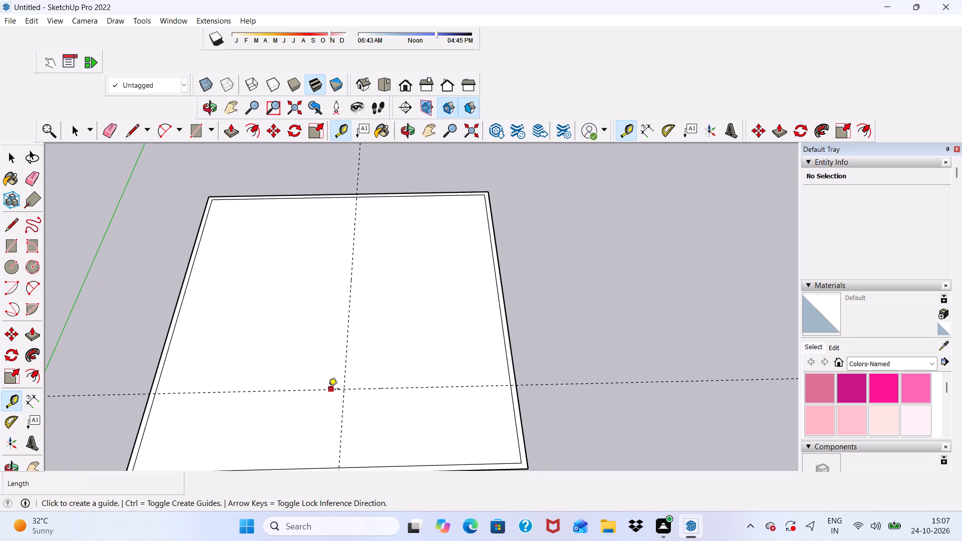
{"action": "left_click", "coordinate": [328, 390]}
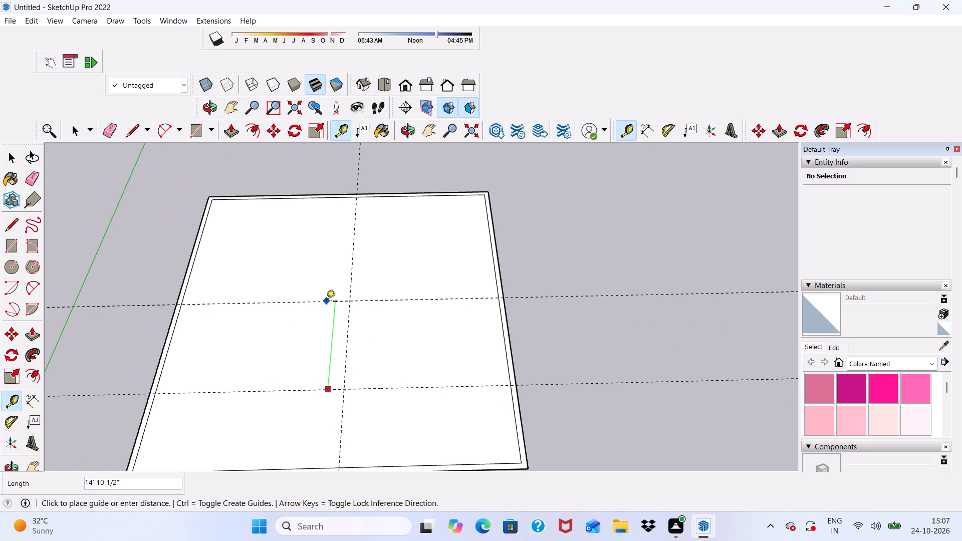
{"action": "left_click", "coordinate": [322, 315]}
Add a parallel guide 6" from the lengthwise guide, on the side toward the green axis.
{"action": "scroll", "coordinate": [303, 308], "scroll_direction": "down", "scroll_amount": 5}
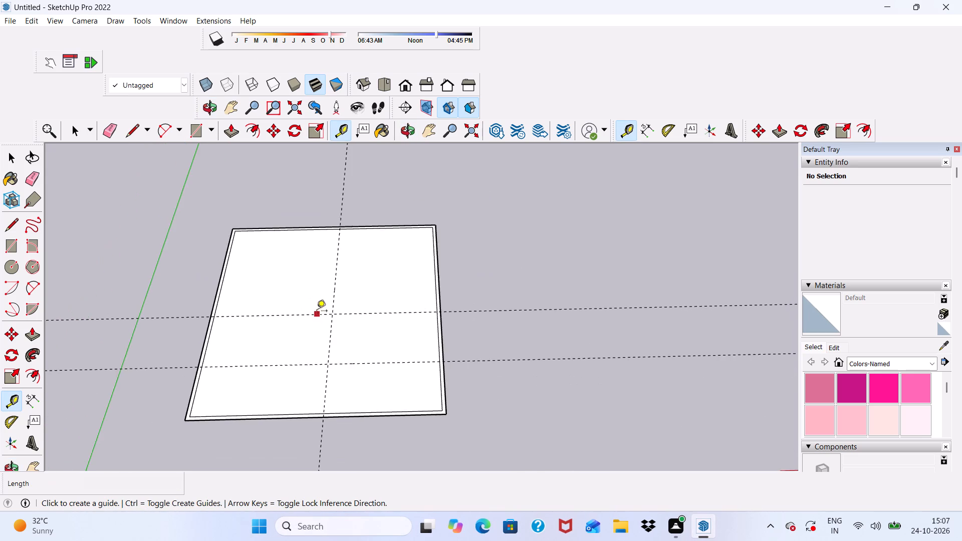
{"action": "scroll", "coordinate": [317, 312], "scroll_direction": "down", "scroll_amount": 3}
{"action": "middle_click_drag", "start_coordinate": [327, 327], "coordinate": [262, 344]}
{"action": "scroll", "coordinate": [328, 320], "scroll_direction": "up", "scroll_amount": 11}
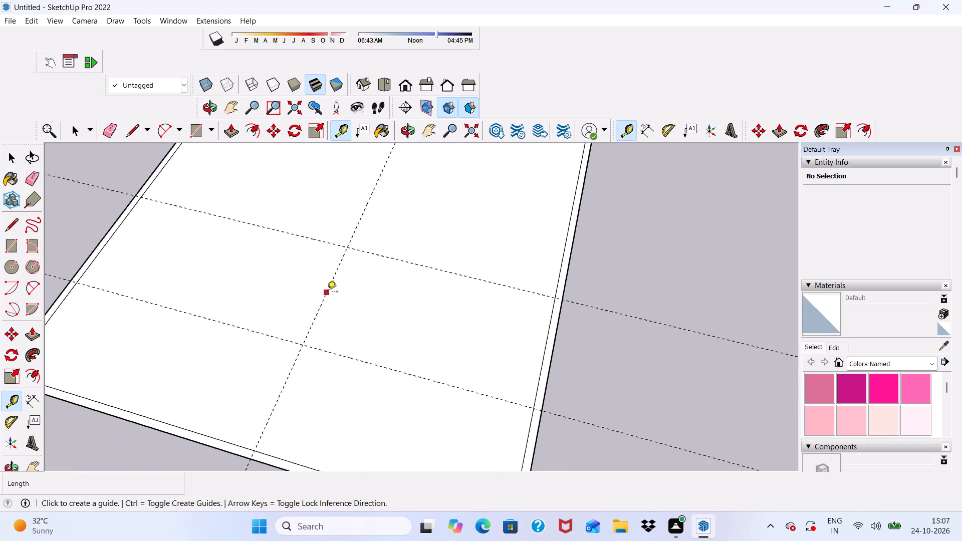
{"action": "scroll", "coordinate": [327, 293], "scroll_direction": "up", "scroll_amount": 1}
{"action": "scroll", "coordinate": [326, 291], "scroll_direction": "down", "scroll_amount": 1}
{"action": "scroll", "coordinate": [326, 291], "scroll_direction": "up", "scroll_amount": 3}
{"action": "scroll", "coordinate": [314, 309], "scroll_direction": "down", "scroll_amount": 8}
{"action": "middle_click_drag", "start_coordinate": [321, 342], "coordinate": [432, 291]}
{"action": "scroll", "coordinate": [294, 347], "scroll_direction": "up", "scroll_amount": 10}
{"action": "scroll", "coordinate": [337, 324], "scroll_direction": "up", "scroll_amount": 3}
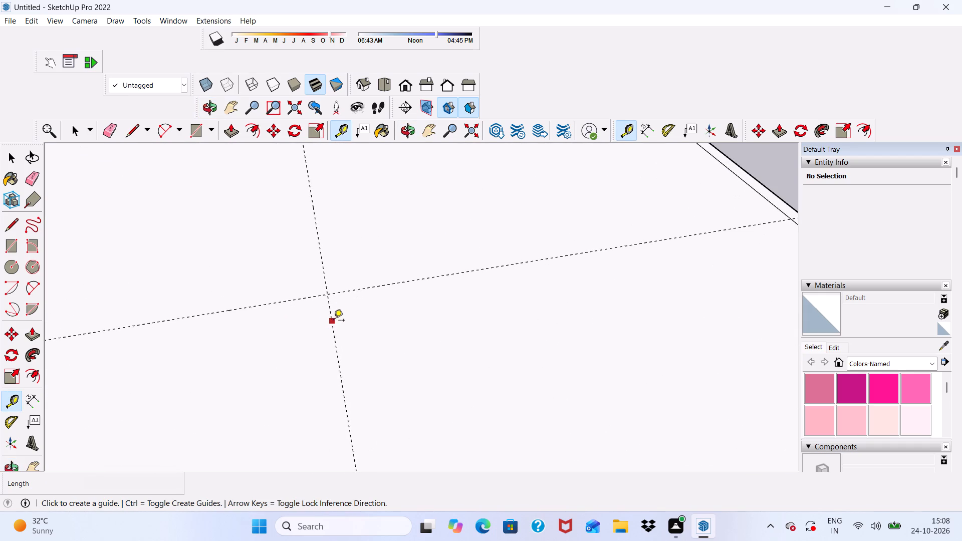
{"action": "left_click", "coordinate": [332, 321]}
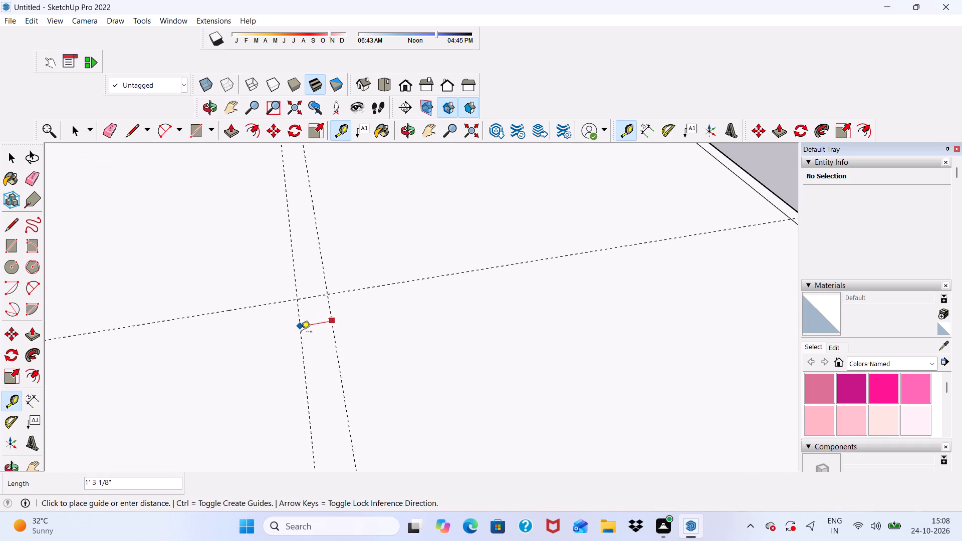
{"action": "key", "text": "6"}
{"action": "key", "text": "shift+quotedbl"}
{"action": "key", "text": "Return"}
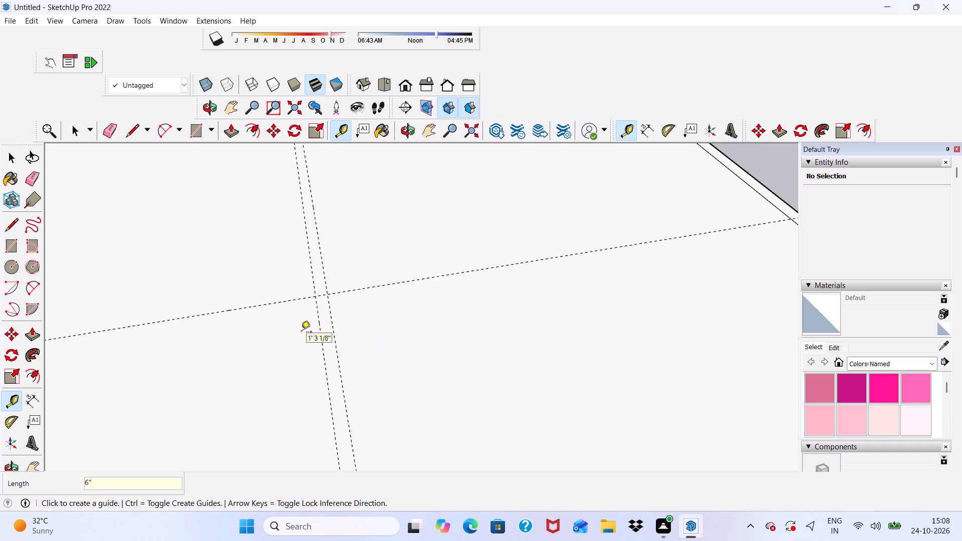
Add a parallel guide 6" from the cross guide nearer the red axis, on its side toward that axis.
{"action": "scroll", "coordinate": [330, 136], "scroll_direction": "down", "scroll_amount": 10}
{"action": "scroll", "coordinate": [337, 315], "scroll_direction": "up", "scroll_amount": 8}
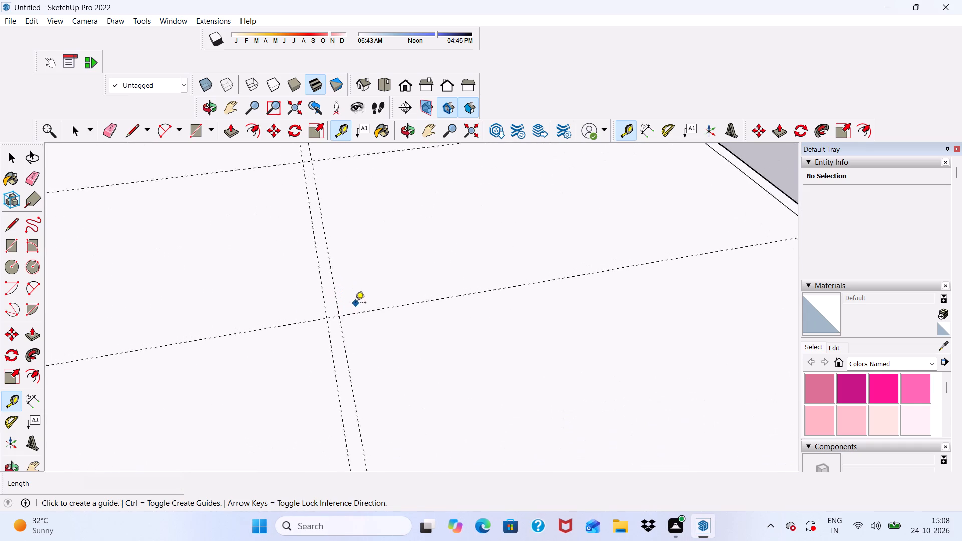
{"action": "scroll", "coordinate": [355, 303], "scroll_direction": "up", "scroll_amount": 2}
{"action": "left_click", "coordinate": [353, 315]}
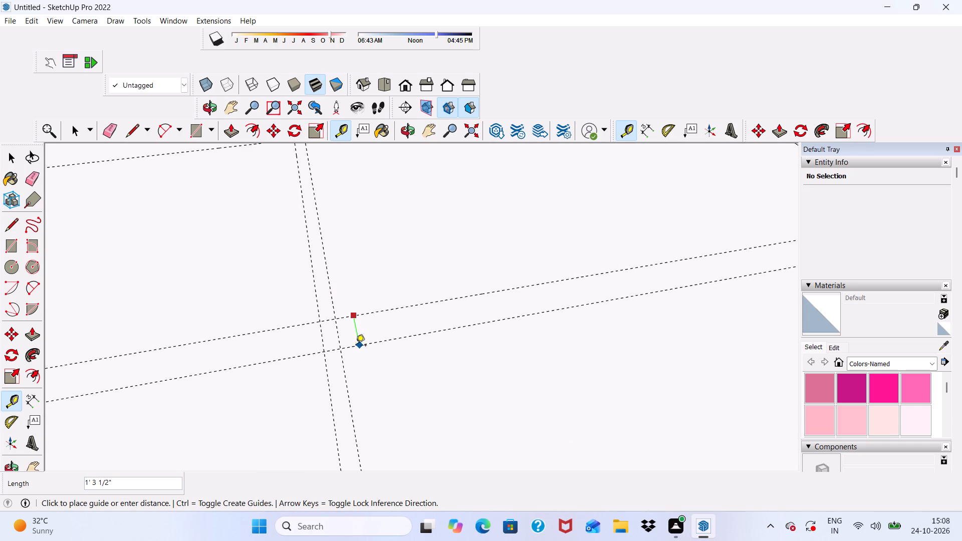
{"action": "type", "text": "6\""}
{"action": "key", "text": "Return"}
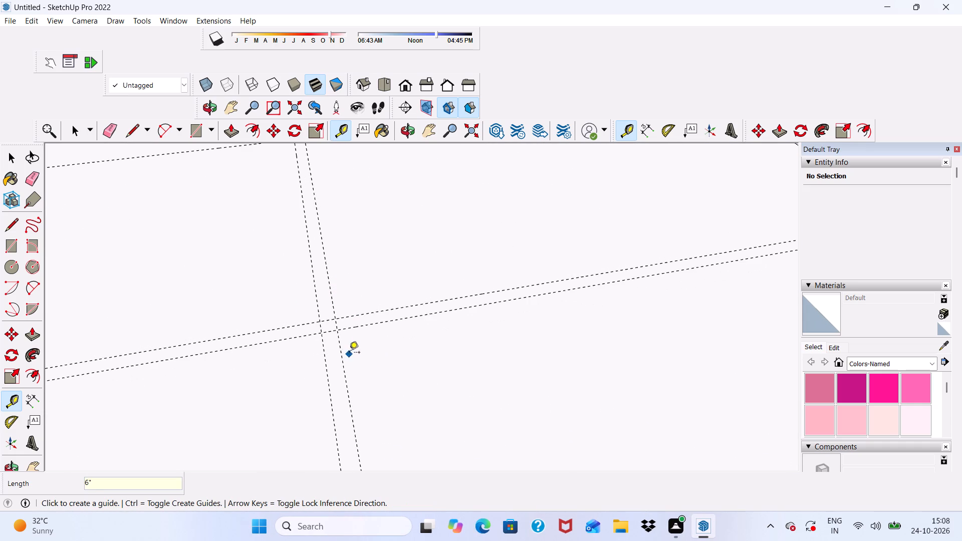
Add a parallel guide 6" from the cross guide farther from the red axis, on its side toward that axis.
{"action": "scroll", "coordinate": [349, 353], "scroll_direction": "down", "scroll_amount": 13}
{"action": "scroll", "coordinate": [251, 239], "scroll_direction": "up", "scroll_amount": 4}
{"action": "scroll", "coordinate": [251, 239], "scroll_direction": "down", "scroll_amount": 1}
{"action": "scroll", "coordinate": [250, 242], "scroll_direction": "up", "scroll_amount": 4}
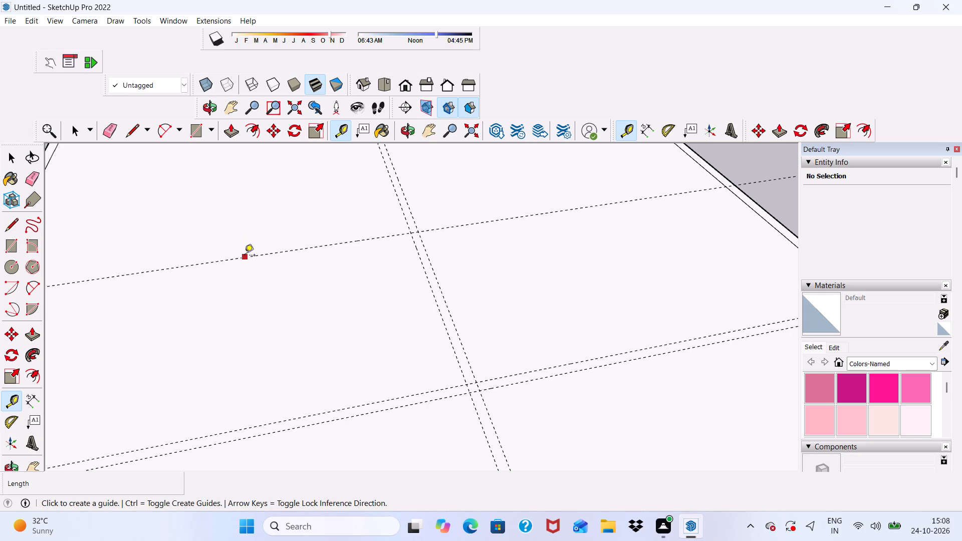
{"action": "left_click", "coordinate": [245, 256]}
{"action": "type", "text": "6\""}
{"action": "key", "text": "Return"}
{"action": "key", "text": "space"}
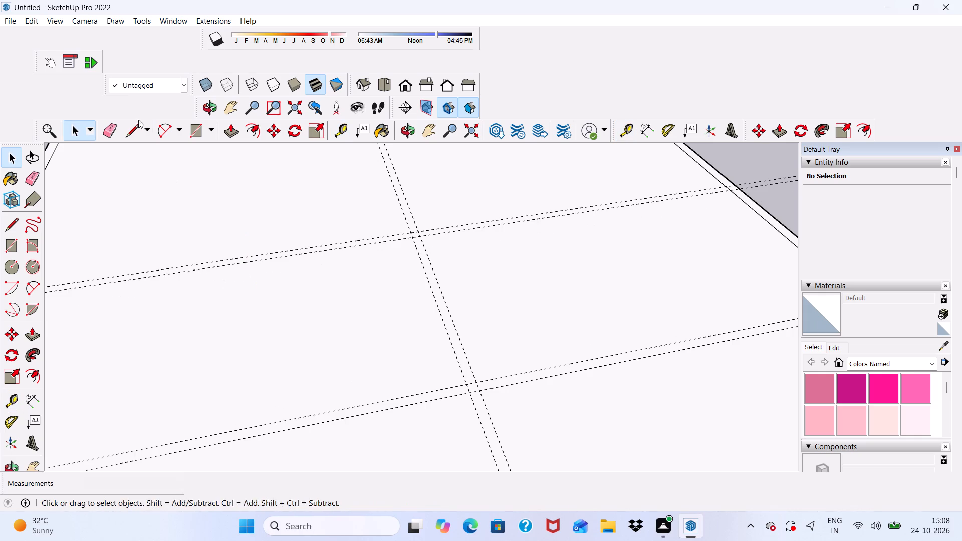
Draw a 50' line between the outer wall edges, along the guide farthest from the red axis.
{"action": "left_click", "coordinate": [134, 127]}
{"action": "scroll", "coordinate": [232, 183], "scroll_direction": "down", "scroll_amount": 5}
{"action": "scroll", "coordinate": [367, 257], "scroll_direction": "up", "scroll_amount": 7}
{"action": "scroll", "coordinate": [118, 235], "scroll_direction": "down", "scroll_amount": 2}
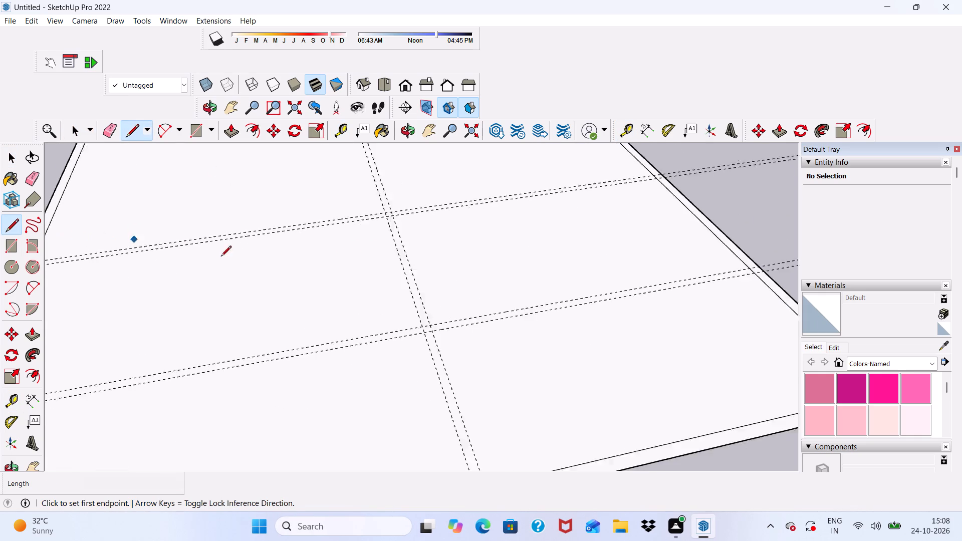
{"action": "scroll", "coordinate": [221, 257], "scroll_direction": "down", "scroll_amount": 7}
{"action": "scroll", "coordinate": [157, 258], "scroll_direction": "up", "scroll_amount": 9}
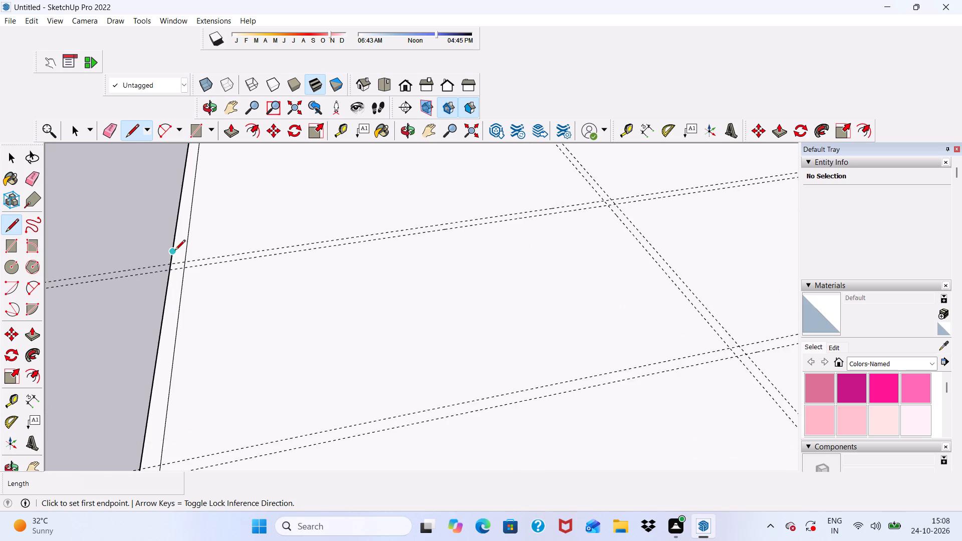
{"action": "scroll", "coordinate": [175, 251], "scroll_direction": "up", "scroll_amount": 8}
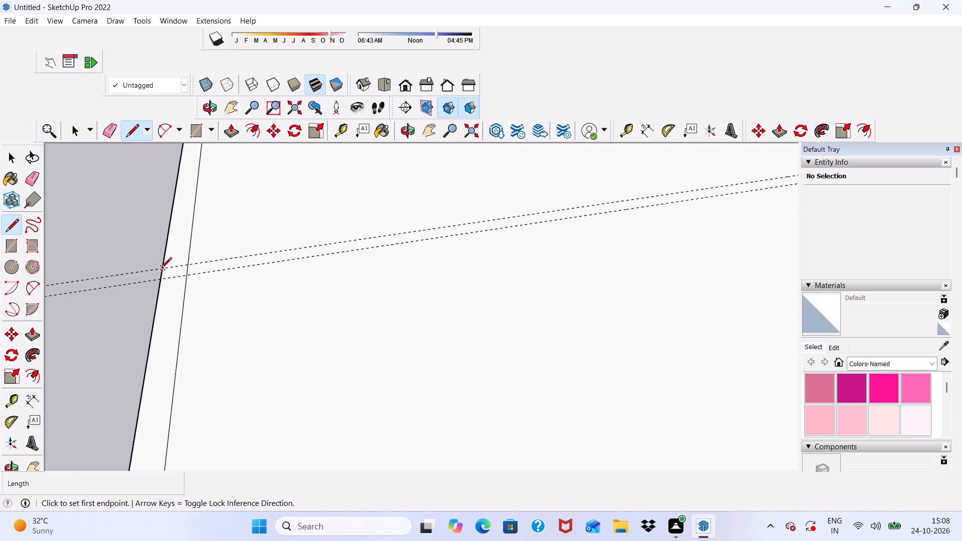
{"action": "left_click", "coordinate": [161, 268]}
{"action": "scroll", "coordinate": [220, 272], "scroll_direction": "down", "scroll_amount": 14}
{"action": "scroll", "coordinate": [524, 202], "scroll_direction": "up", "scroll_amount": 1}
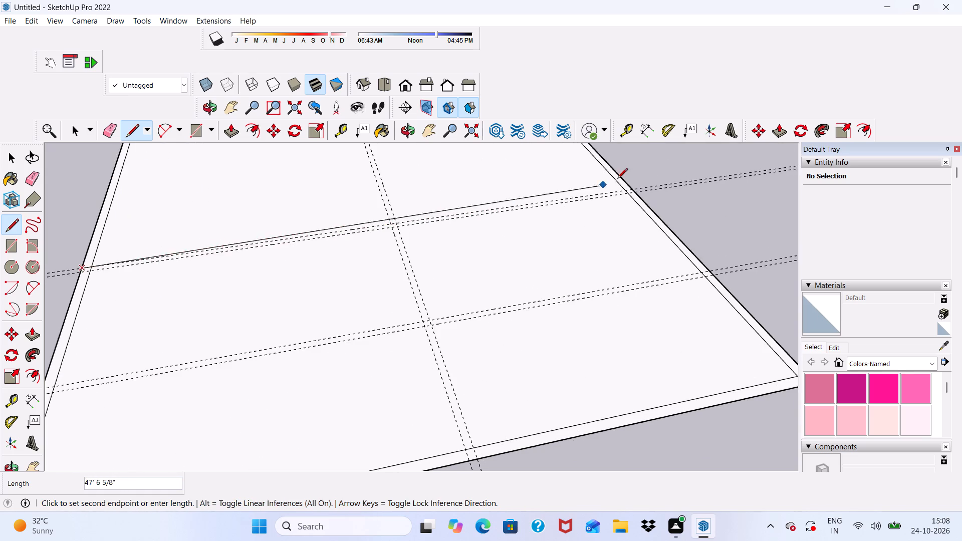
{"action": "scroll", "coordinate": [612, 185], "scroll_direction": "up", "scroll_amount": 8}
{"action": "left_click", "coordinate": [649, 192]}
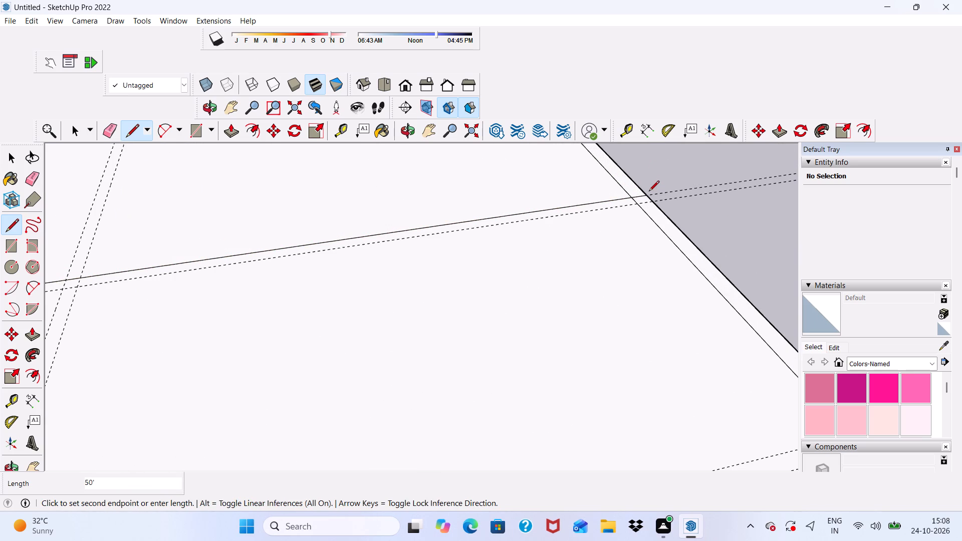
Draw the parallel 50' line along the other guide of the far cross pair, back to the opposite outer wall edge.
{"action": "left_click", "coordinate": [652, 204]}
{"action": "scroll", "coordinate": [659, 193], "scroll_direction": "down", "scroll_amount": 3}
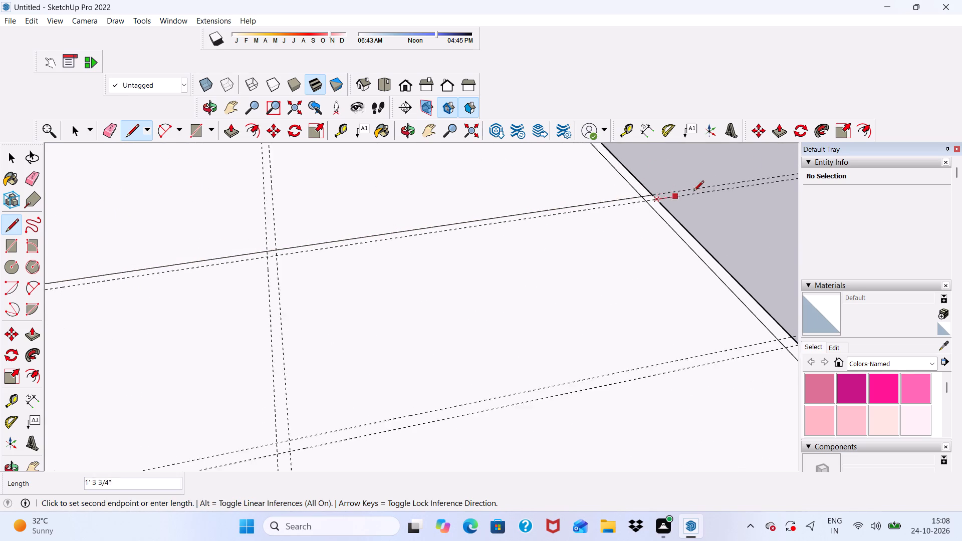
{"action": "scroll", "coordinate": [693, 192], "scroll_direction": "down", "scroll_amount": 7}
{"action": "scroll", "coordinate": [192, 247], "scroll_direction": "down", "scroll_amount": 8}
{"action": "scroll", "coordinate": [149, 246], "scroll_direction": "up", "scroll_amount": 5}
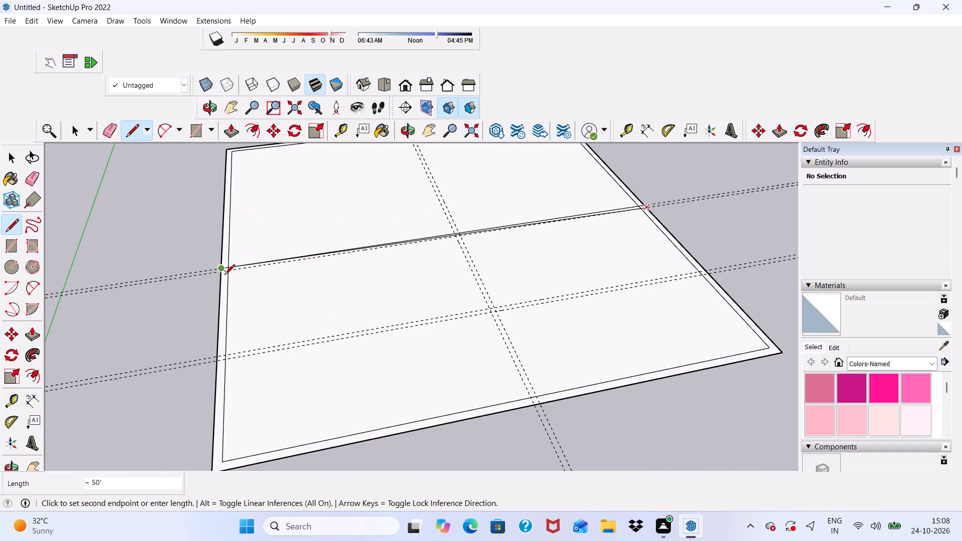
{"action": "scroll", "coordinate": [224, 276], "scroll_direction": "up", "scroll_amount": 7}
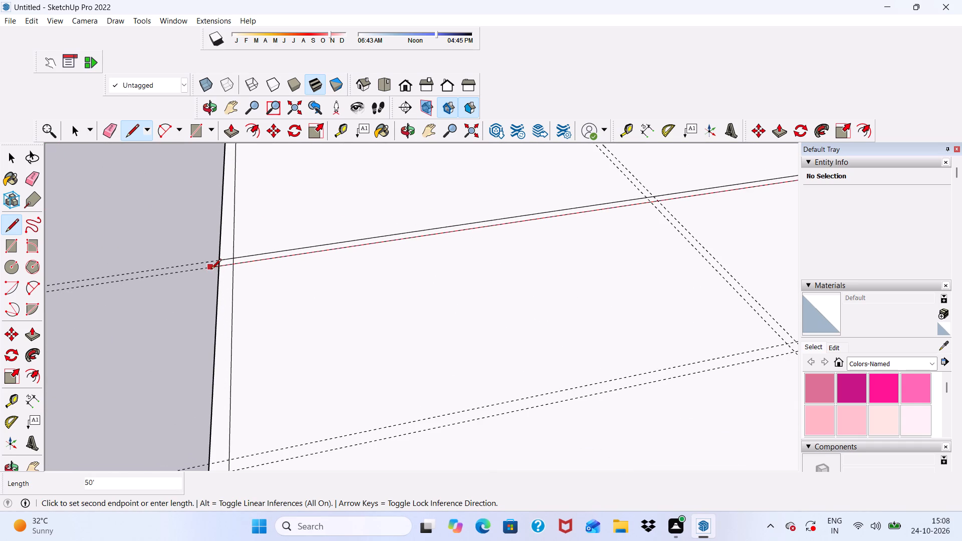
{"action": "left_click", "coordinate": [217, 269]}
Draw an L from the far cross partition down the lengthwise guide away from the green axis, turning 22' 10 1/4" to the inner wall edge.
{"action": "scroll", "coordinate": [144, 270], "scroll_direction": "down", "scroll_amount": 5}
{"action": "scroll", "coordinate": [196, 266], "scroll_direction": "down", "scroll_amount": 8}
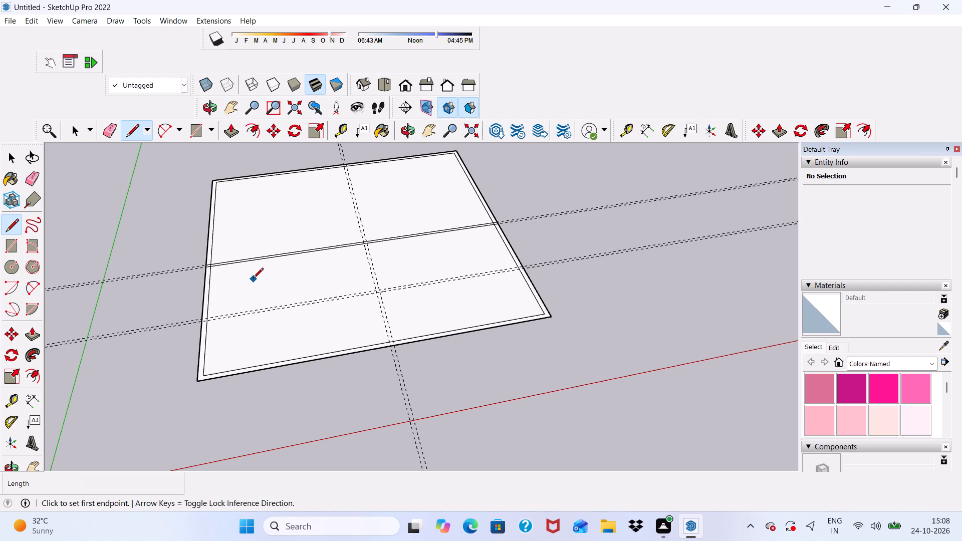
{"action": "scroll", "coordinate": [252, 276], "scroll_direction": "down", "scroll_amount": 4}
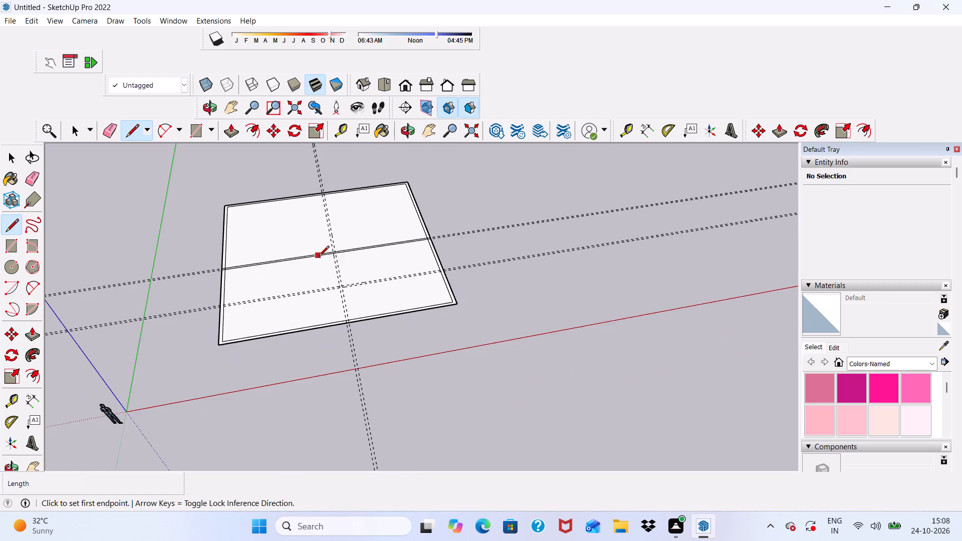
{"action": "scroll", "coordinate": [319, 256], "scroll_direction": "up", "scroll_amount": 19}
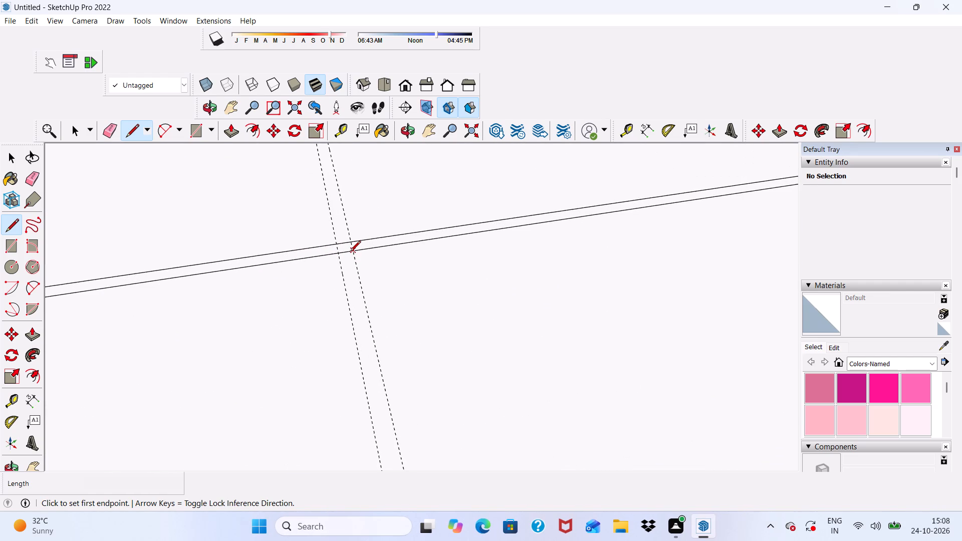
{"action": "left_click", "coordinate": [350, 252]}
{"action": "scroll", "coordinate": [354, 307], "scroll_direction": "down", "scroll_amount": 14}
{"action": "scroll", "coordinate": [342, 290], "scroll_direction": "up", "scroll_amount": 3}
{"action": "scroll", "coordinate": [345, 295], "scroll_direction": "down", "scroll_amount": 2}
{"action": "scroll", "coordinate": [354, 310], "scroll_direction": "up", "scroll_amount": 1}
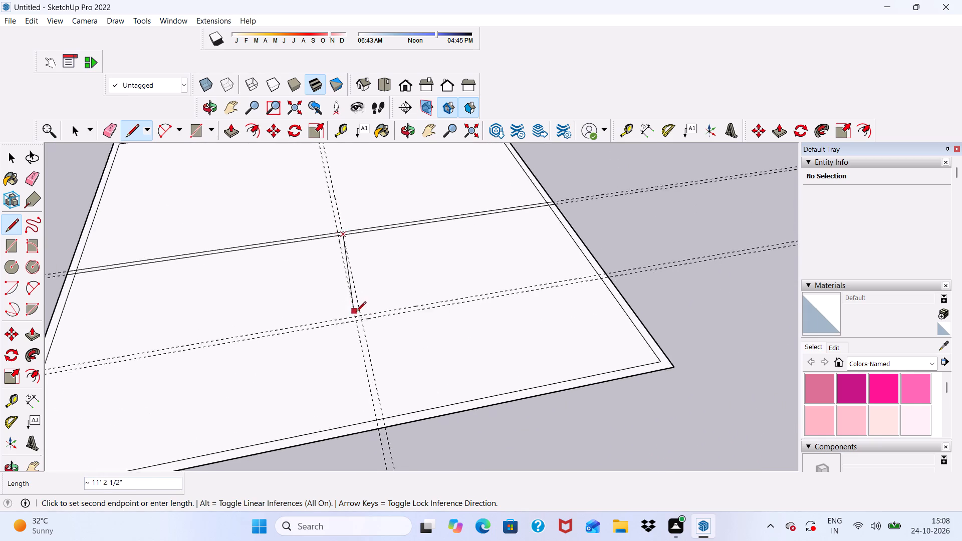
{"action": "scroll", "coordinate": [356, 313], "scroll_direction": "up", "scroll_amount": 10}
{"action": "left_click", "coordinate": [362, 317]}
{"action": "scroll", "coordinate": [288, 343], "scroll_direction": "down", "scroll_amount": 7}
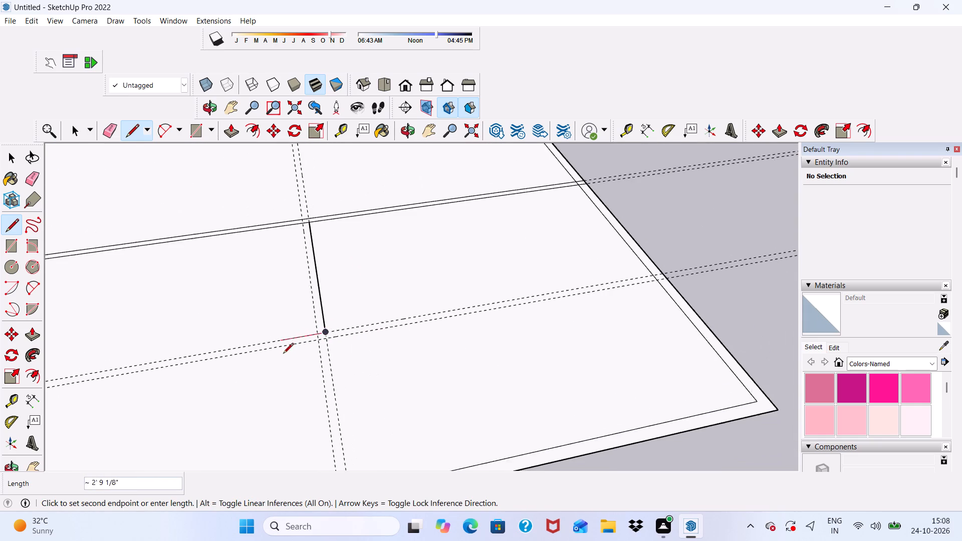
{"action": "scroll", "coordinate": [283, 354], "scroll_direction": "down", "scroll_amount": 2}
{"action": "scroll", "coordinate": [676, 260], "scroll_direction": "up", "scroll_amount": 5}
{"action": "left_click", "coordinate": [618, 286]}
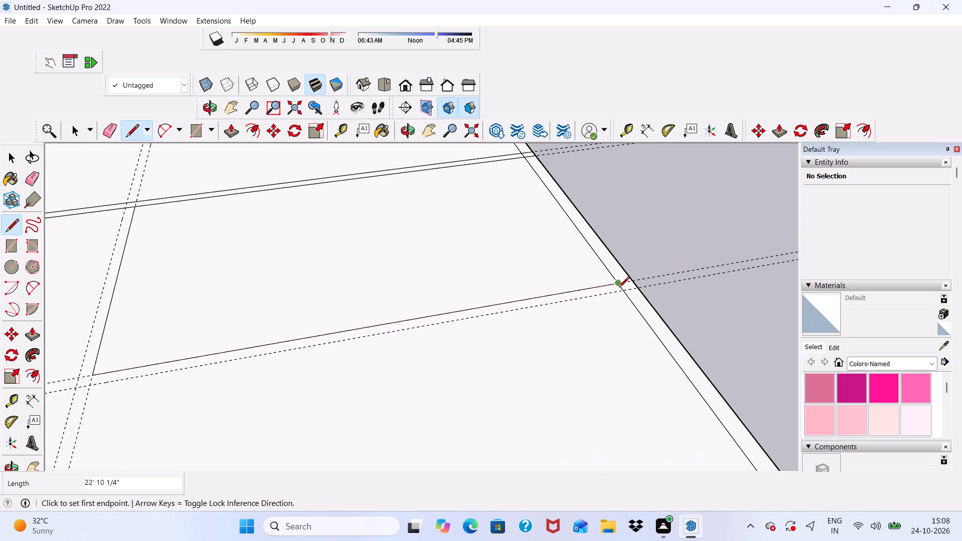
Trace the L-shaped partition's second side from the inner wall edge along the 6" parallel guides back to the far cross partition.
{"action": "left_click", "coordinate": [621, 293]}
{"action": "scroll", "coordinate": [634, 290], "scroll_direction": "down", "scroll_amount": 8}
{"action": "scroll", "coordinate": [275, 419], "scroll_direction": "up", "scroll_amount": 4}
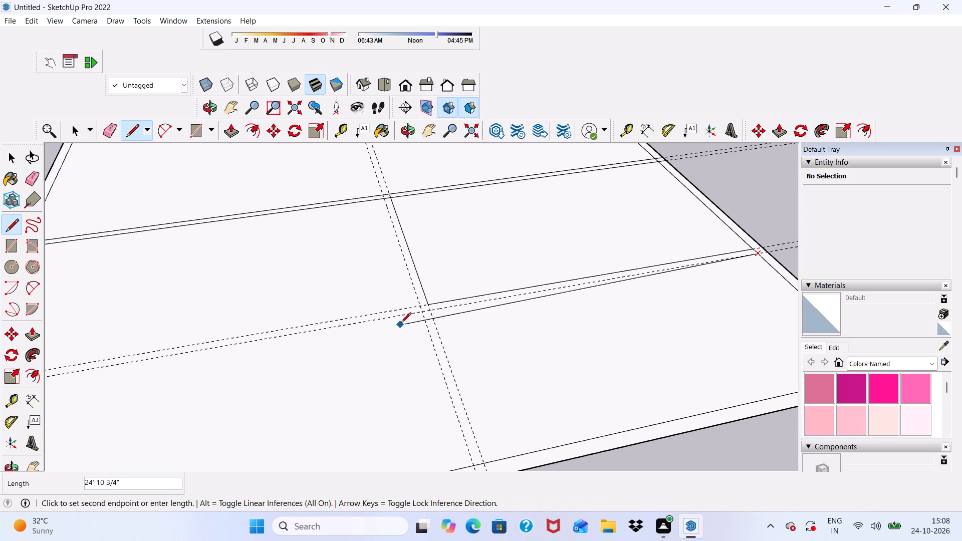
{"action": "scroll", "coordinate": [412, 321], "scroll_direction": "up", "scroll_amount": 4}
{"action": "left_click", "coordinate": [424, 311]}
{"action": "scroll", "coordinate": [423, 314], "scroll_direction": "down", "scroll_amount": 5}
{"action": "scroll", "coordinate": [406, 261], "scroll_direction": "up", "scroll_amount": 2}
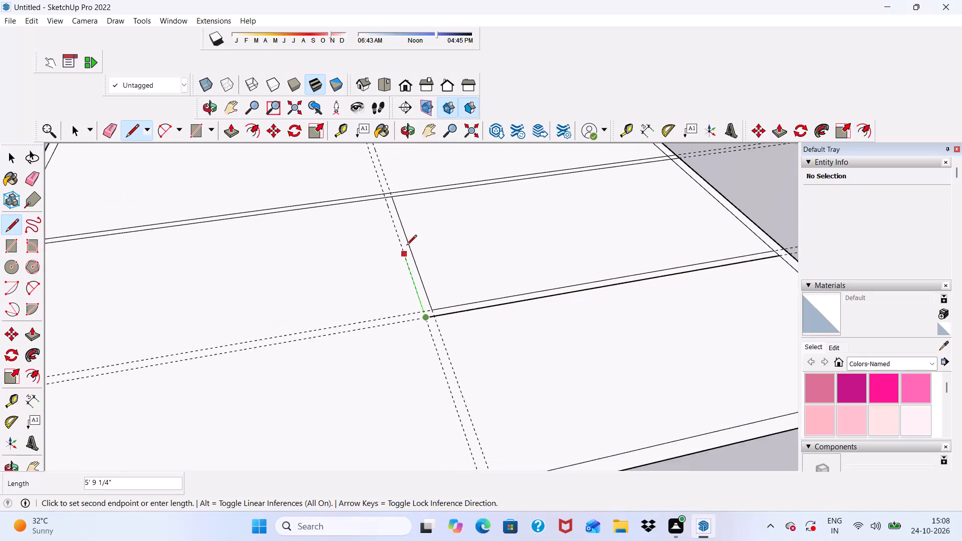
{"action": "scroll", "coordinate": [406, 246], "scroll_direction": "up", "scroll_amount": 3}
{"action": "left_click", "coordinate": [373, 181]}
{"action": "scroll", "coordinate": [371, 222], "scroll_direction": "down", "scroll_amount": 3}
{"action": "key", "text": "space"}
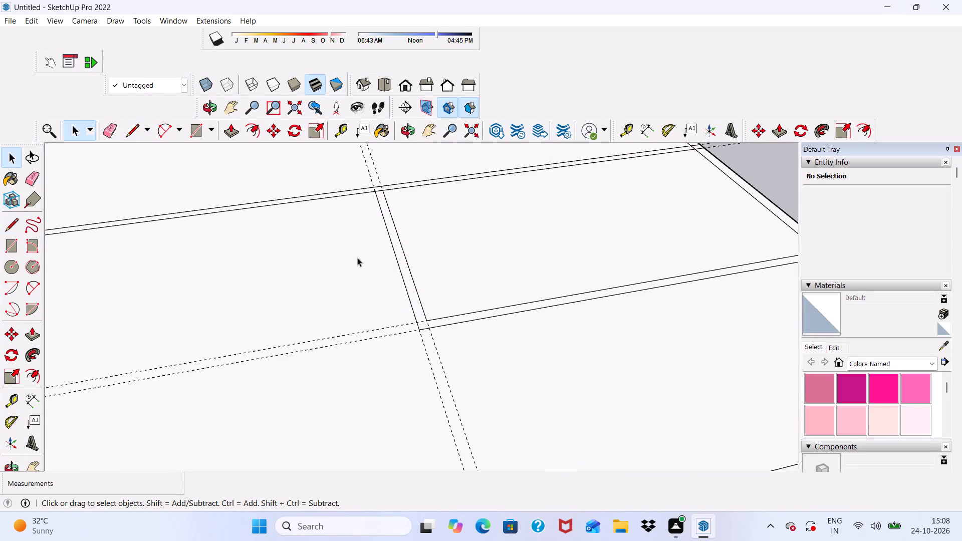
Erase both guides of the cross pair nearer the red axis and both lengthwise guides.
{"action": "left_click", "coordinate": [111, 126]}
{"action": "left_click_drag", "start_coordinate": [310, 293], "coordinate": [321, 355]}
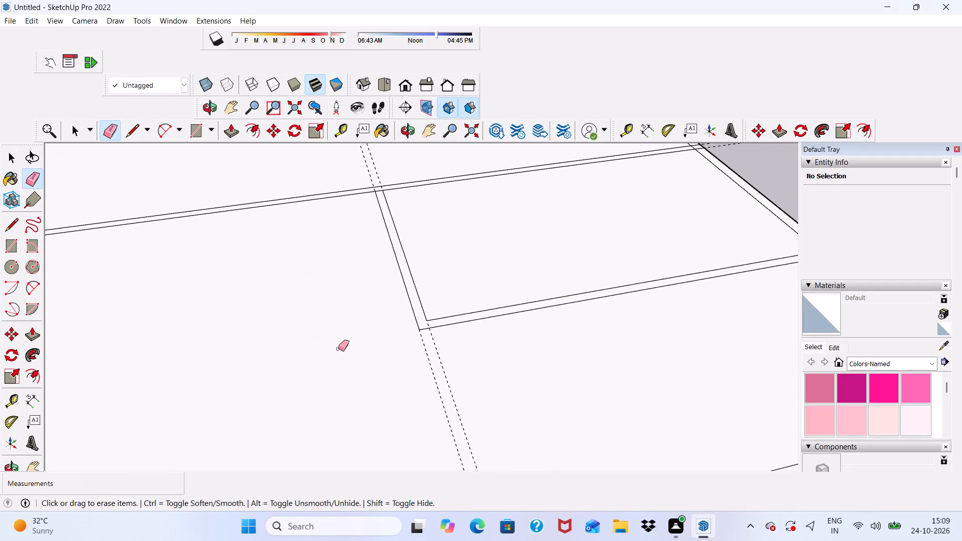
{"action": "left_click_drag", "start_coordinate": [356, 348], "coordinate": [445, 373]}
Erase the short edge where the lengthwise partition meets the far cross partition, undoing the last stray erasure.
{"action": "scroll", "coordinate": [387, 370], "scroll_direction": "down", "scroll_amount": 5}
{"action": "scroll", "coordinate": [391, 270], "scroll_direction": "up", "scroll_amount": 5}
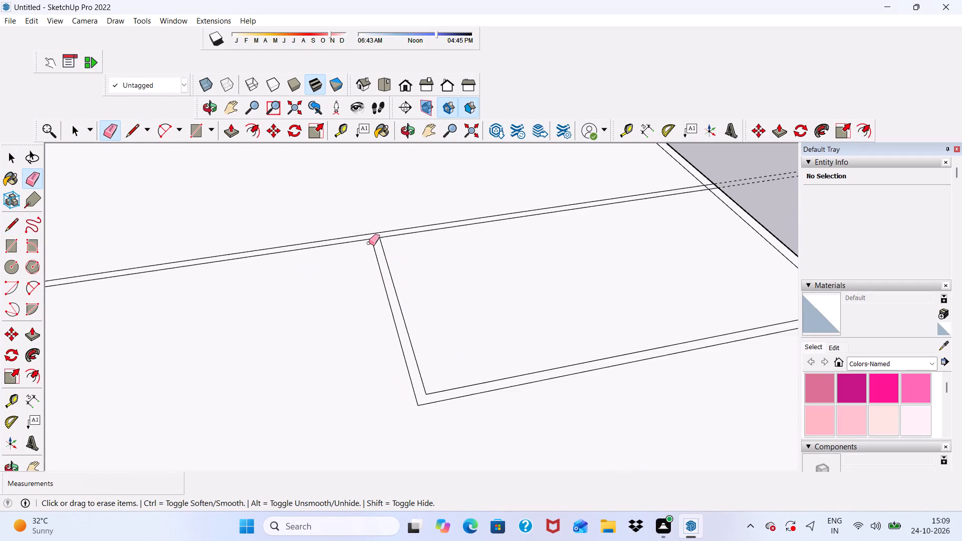
{"action": "scroll", "coordinate": [369, 243], "scroll_direction": "up", "scroll_amount": 7}
{"action": "left_click", "coordinate": [376, 236]}
{"action": "scroll", "coordinate": [368, 247], "scroll_direction": "down", "scroll_amount": 5}
{"action": "left_click_drag", "start_coordinate": [368, 247], "coordinate": [381, 255]}
{"action": "scroll", "coordinate": [381, 255], "scroll_direction": "down", "scroll_amount": 4}
{"action": "key", "text": "space"}
{"action": "key", "text": "ctrl+z"}
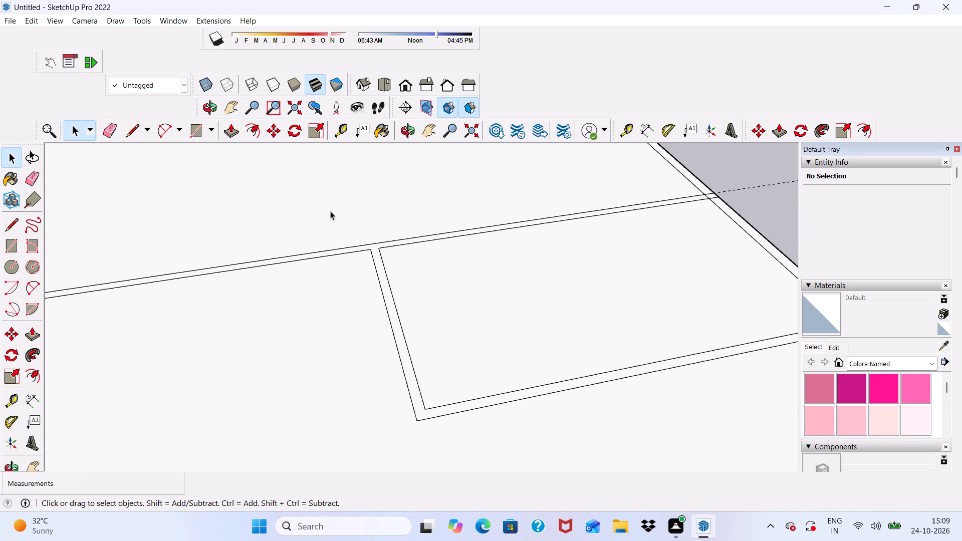
At the far cross partition's end nearer the green axis, erase the remaining guide, the line extension beside it and the inner wall edge between the partition lines.
{"action": "scroll", "coordinate": [366, 293], "scroll_direction": "down", "scroll_amount": 9}
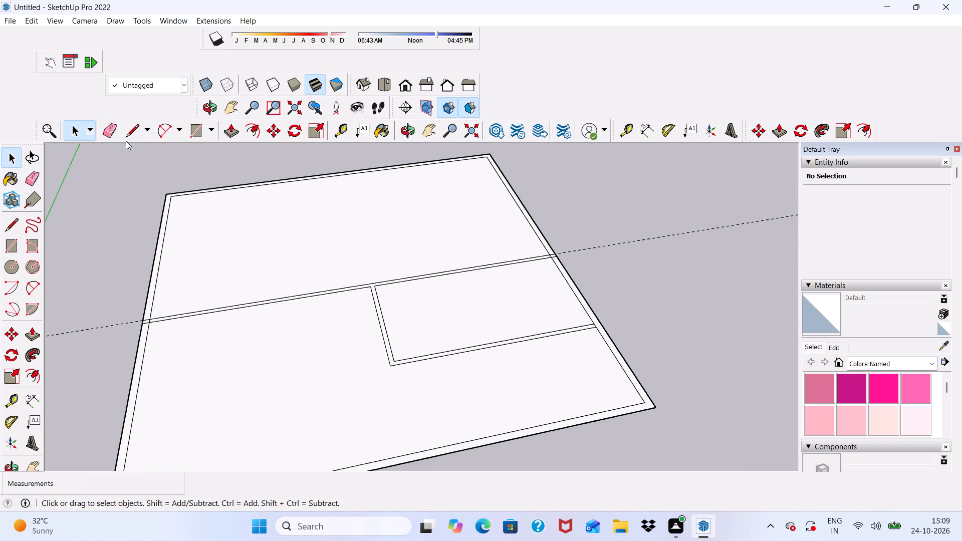
{"action": "left_click", "coordinate": [114, 129]}
{"action": "scroll", "coordinate": [153, 325], "scroll_direction": "up", "scroll_amount": 17}
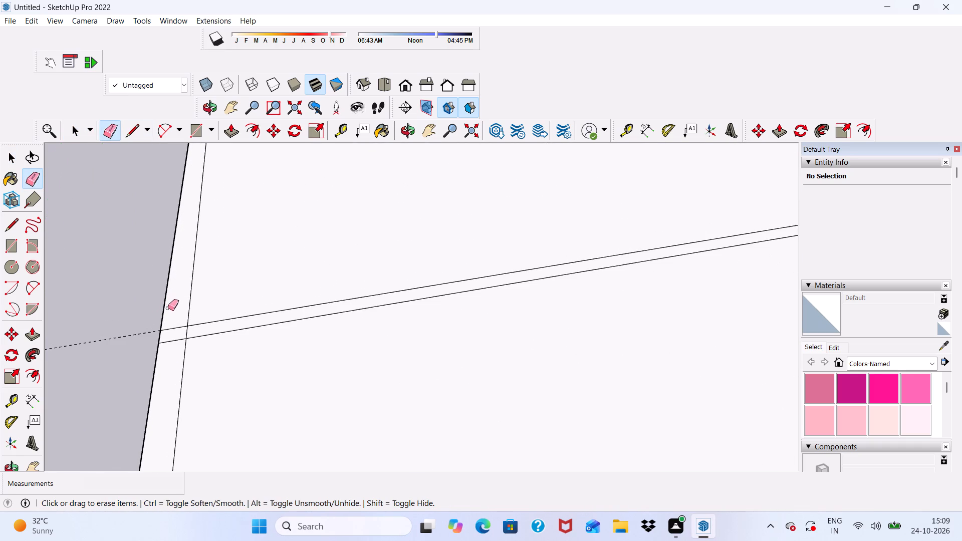
{"action": "left_click_drag", "start_coordinate": [169, 309], "coordinate": [174, 330]}
{"action": "scroll", "coordinate": [77, 316], "scroll_direction": "down", "scroll_amount": 6}
{"action": "scroll", "coordinate": [147, 337], "scroll_direction": "up", "scroll_amount": 5}
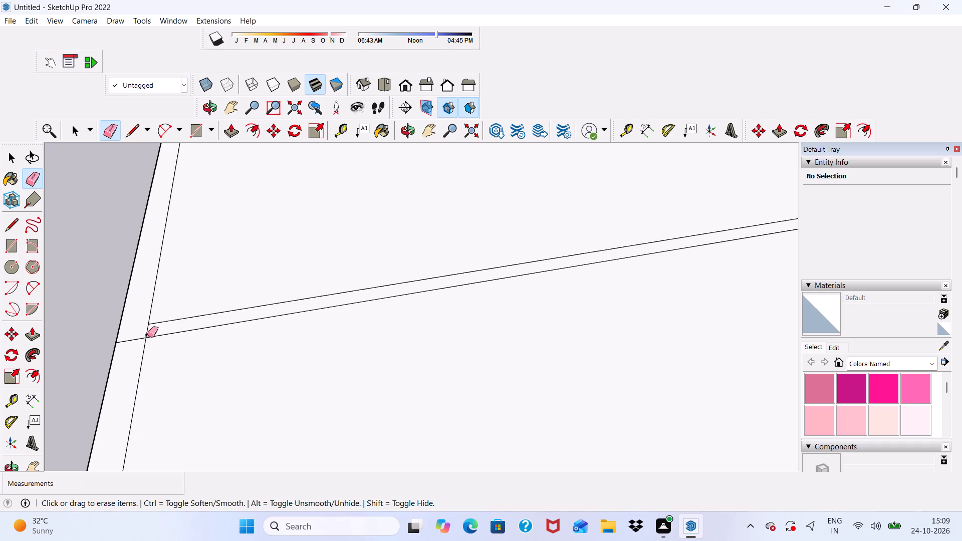
{"action": "scroll", "coordinate": [147, 335], "scroll_direction": "up", "scroll_amount": 3}
{"action": "left_click", "coordinate": [148, 331]}
{"action": "scroll", "coordinate": [97, 334], "scroll_direction": "down", "scroll_amount": 14}
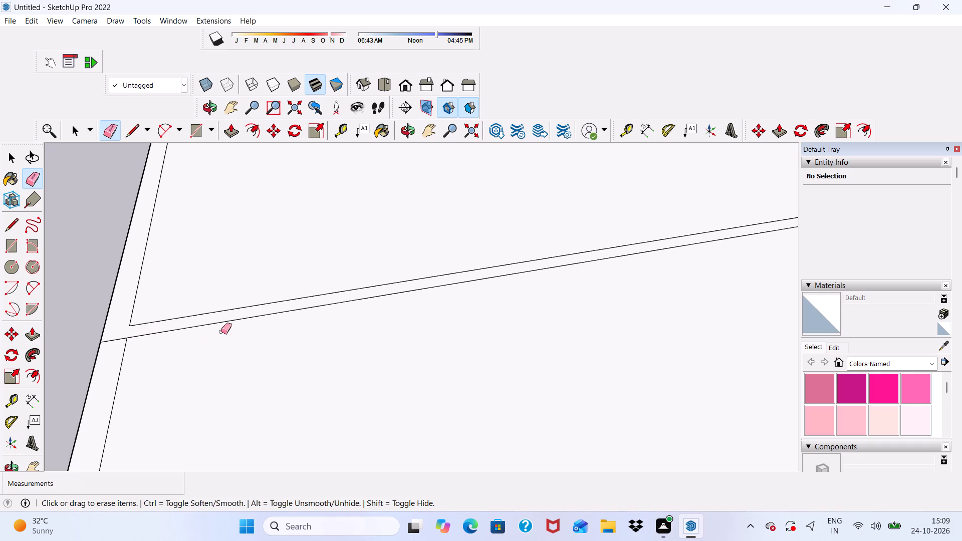
At the far cross partition's other end, erase the inner wall edge between its lines and the farther line's extension into the outer wall.
{"action": "scroll", "coordinate": [221, 332], "scroll_direction": "down", "scroll_amount": 20}
{"action": "scroll", "coordinate": [221, 332], "scroll_direction": "down", "scroll_amount": 6}
{"action": "scroll", "coordinate": [534, 366], "scroll_direction": "up", "scroll_amount": 18}
{"action": "scroll", "coordinate": [453, 309], "scroll_direction": "up", "scroll_amount": 5}
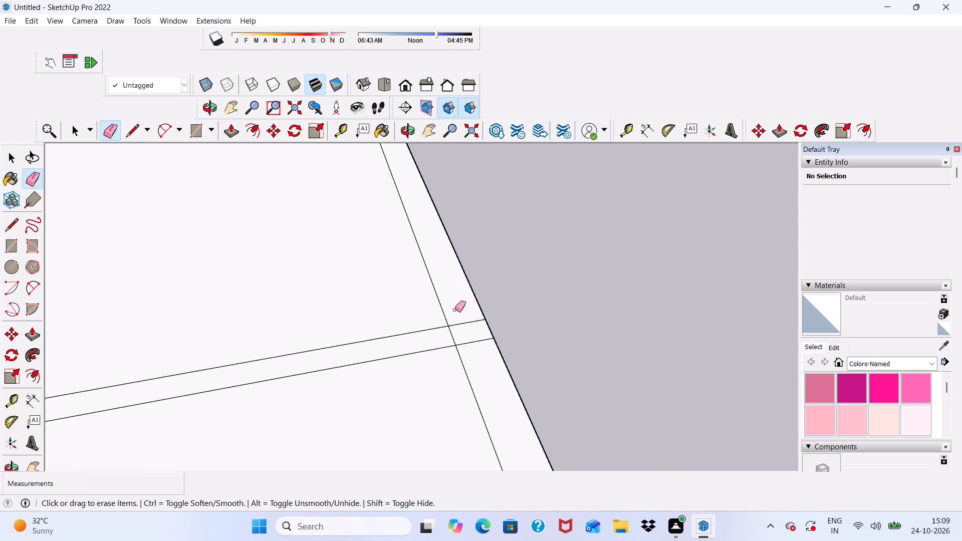
{"action": "scroll", "coordinate": [455, 310], "scroll_direction": "up", "scroll_amount": 2}
{"action": "left_click_drag", "start_coordinate": [463, 328], "coordinate": [457, 344]}
{"action": "left_click_drag", "start_coordinate": [455, 344], "coordinate": [432, 351]}
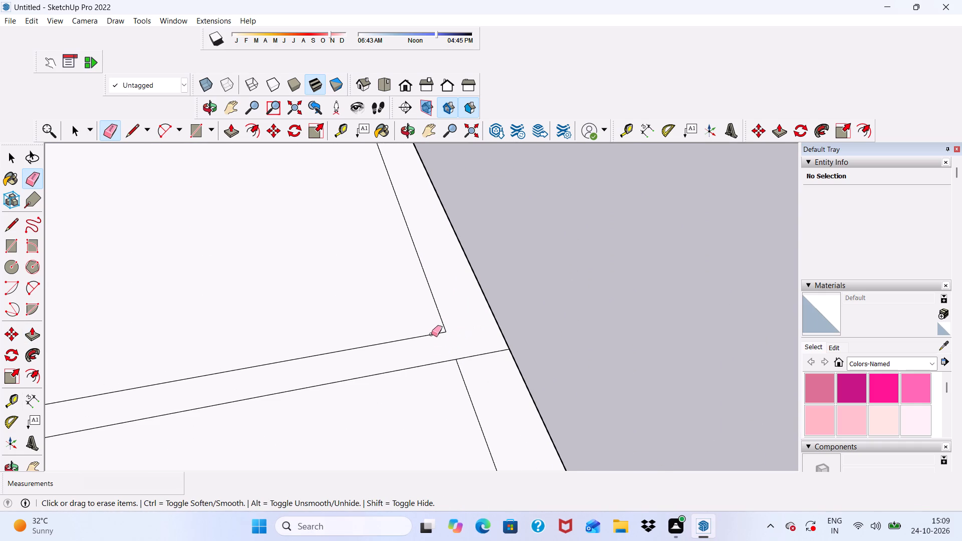
{"action": "scroll", "coordinate": [431, 334], "scroll_direction": "down", "scroll_amount": 20}
{"action": "scroll", "coordinate": [431, 334], "scroll_direction": "down", "scroll_amount": 3}
{"action": "key", "text": "space"}
Push/Pull the joined face of the partitions and the far outer walls up 10'.
{"action": "middle_click_drag", "start_coordinate": [482, 362], "coordinate": [458, 401]}
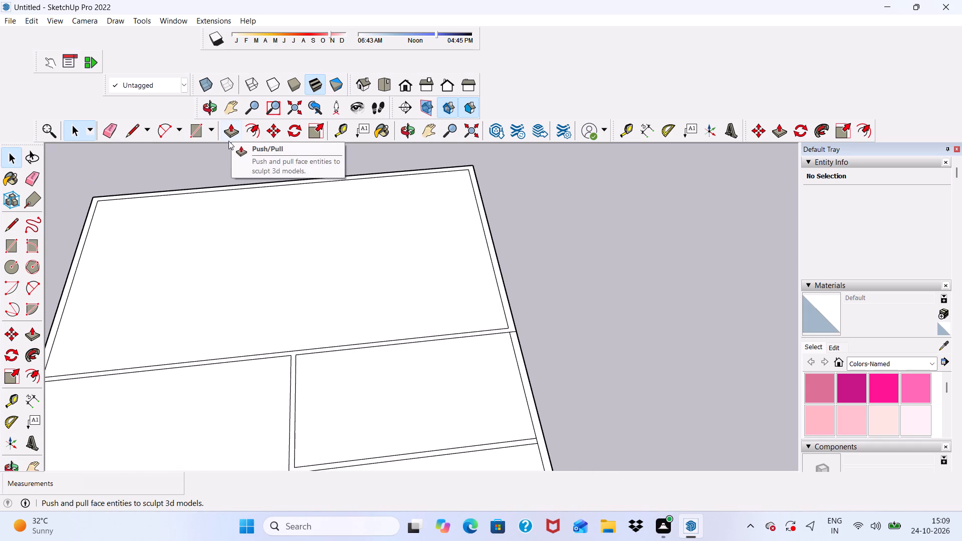
{"action": "scroll", "coordinate": [227, 152], "scroll_direction": "down", "scroll_amount": 4}
{"action": "middle_click_drag", "start_coordinate": [245, 213], "coordinate": [244, 282]}
{"action": "scroll", "coordinate": [264, 302], "scroll_direction": "up", "scroll_amount": 9}
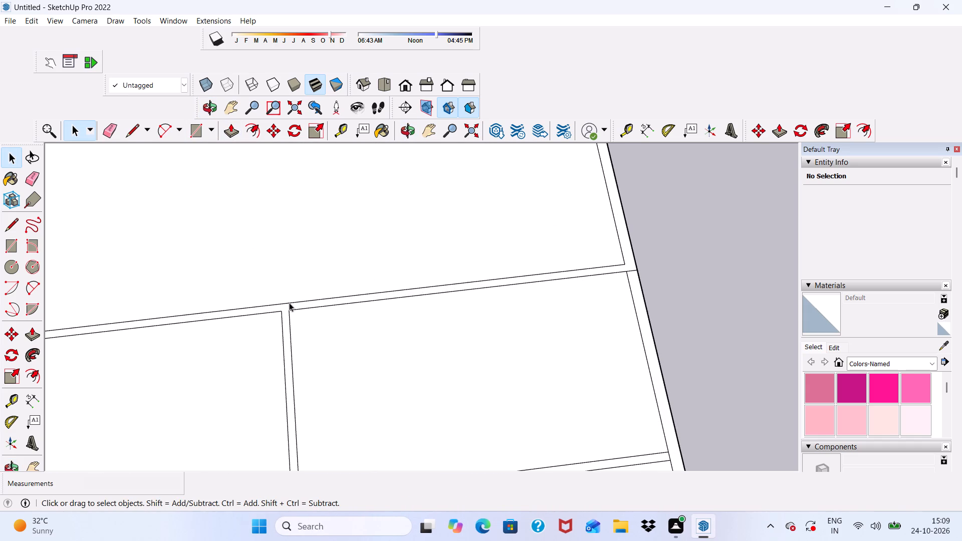
{"action": "scroll", "coordinate": [290, 304], "scroll_direction": "up", "scroll_amount": 7}
{"action": "left_click", "coordinate": [274, 314]}
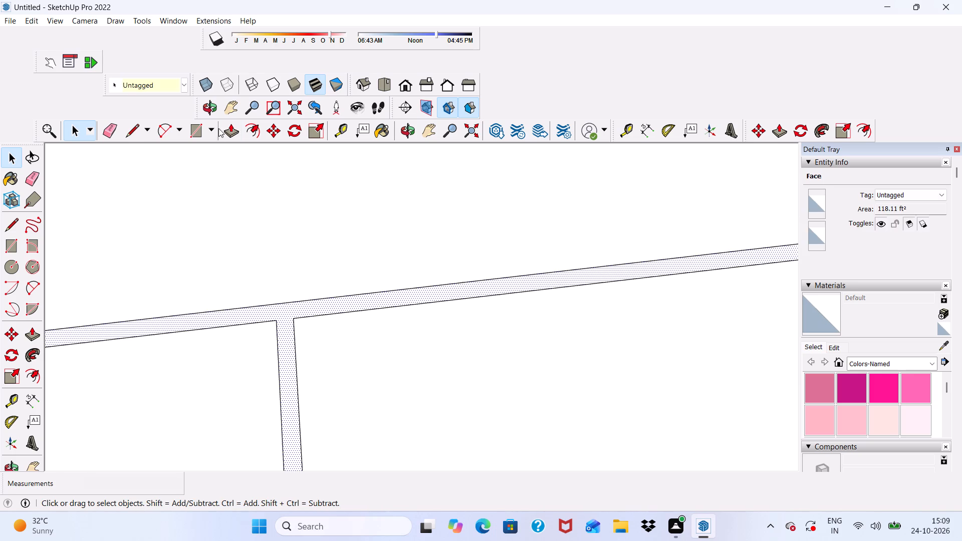
{"action": "left_click", "coordinate": [238, 124]}
{"action": "scroll", "coordinate": [268, 281], "scroll_direction": "up", "scroll_amount": 2}
{"action": "left_click", "coordinate": [287, 316]}
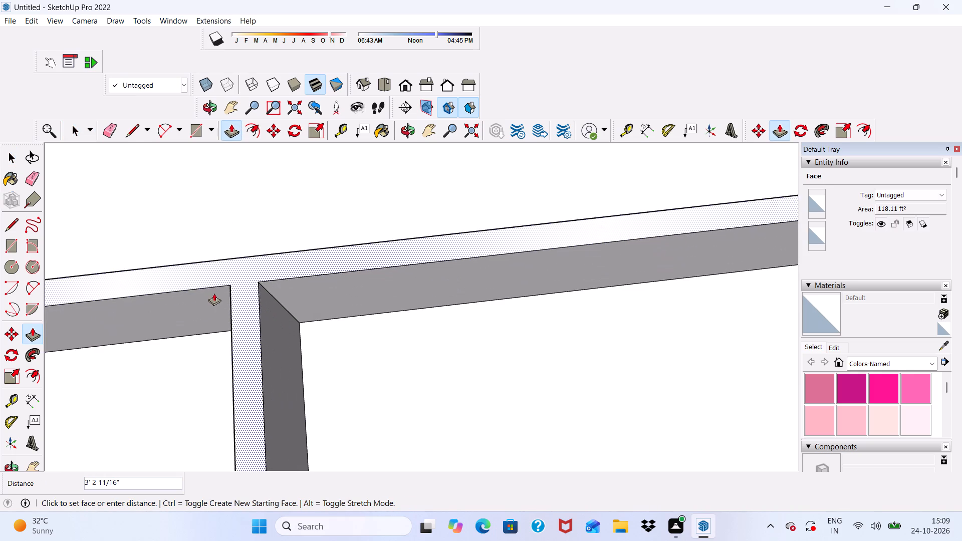
{"action": "left_click", "coordinate": [214, 284], "text": "ctrl"}
{"action": "type", "text": "10'"}
{"action": "key", "text": "Return"}
Examine the raised walls from several sides, especially where the nearer cross partition meets the flat outer wall strip.
{"action": "scroll", "coordinate": [224, 302], "scroll_direction": "down", "scroll_amount": 20}
{"action": "scroll", "coordinate": [224, 302], "scroll_direction": "down", "scroll_amount": 5}
{"action": "middle_click_drag", "start_coordinate": [282, 322], "coordinate": [157, 217]}
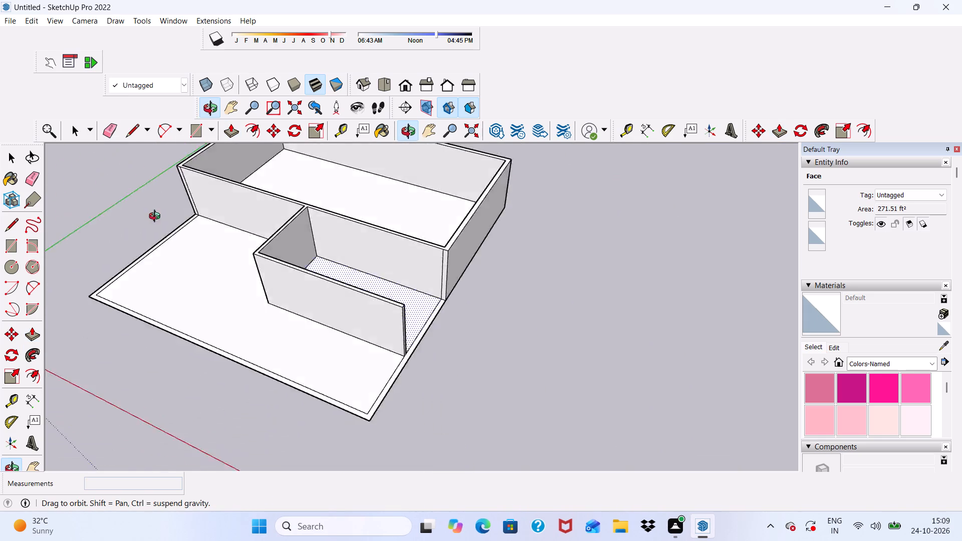
{"action": "middle_click_drag", "start_coordinate": [157, 217], "coordinate": [23, 175]}
{"action": "scroll", "coordinate": [355, 296], "scroll_direction": "up", "scroll_amount": 5}
{"action": "scroll", "coordinate": [333, 191], "scroll_direction": "down", "scroll_amount": 8}
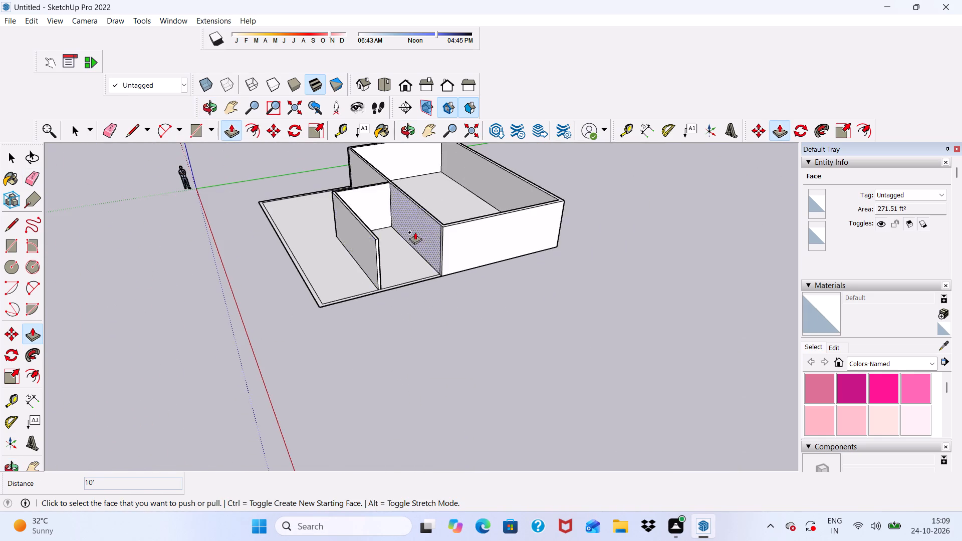
{"action": "middle_click_drag", "start_coordinate": [433, 221], "coordinate": [578, 197]}
{"action": "scroll", "coordinate": [401, 265], "scroll_direction": "up", "scroll_amount": 10}
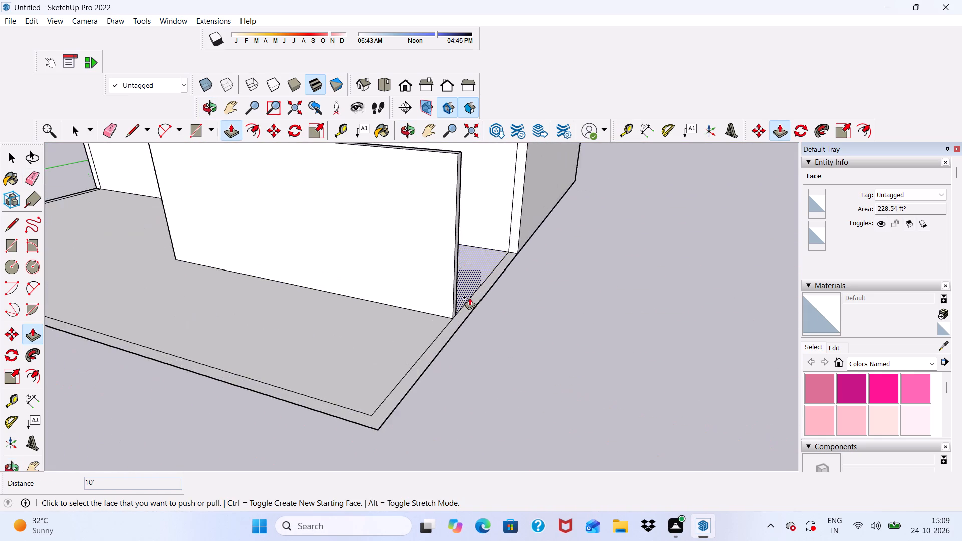
{"action": "scroll", "coordinate": [469, 297], "scroll_direction": "up", "scroll_amount": 3}
{"action": "scroll", "coordinate": [417, 286], "scroll_direction": "down", "scroll_amount": 10}
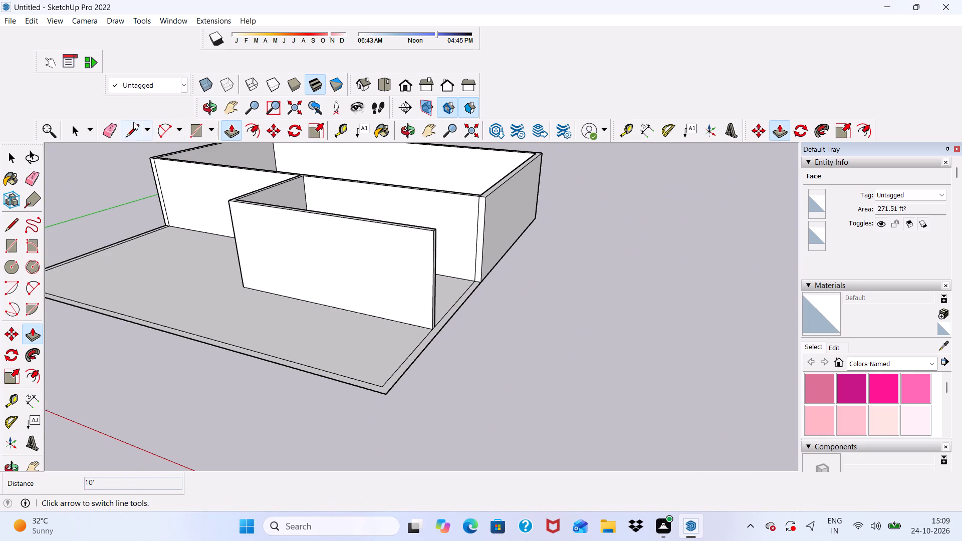
Draw a 9" line across the flat outer wall strip, extending the nearer cross partition's outer face to the building's edge.
{"action": "left_click", "coordinate": [130, 128]}
{"action": "scroll", "coordinate": [503, 323], "scroll_direction": "up", "scroll_amount": 4}
{"action": "middle_click_drag", "start_coordinate": [446, 339], "coordinate": [361, 373]}
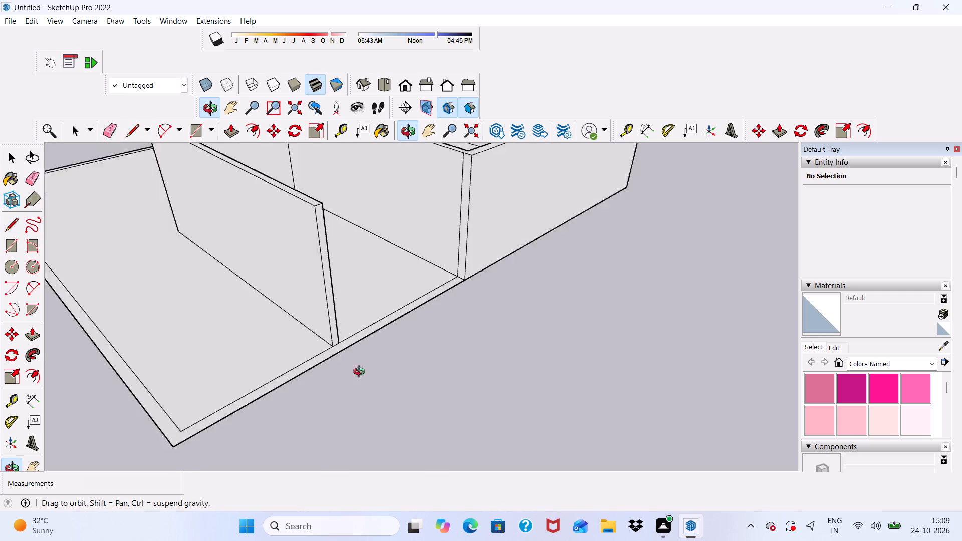
{"action": "middle_click_drag", "start_coordinate": [361, 373], "coordinate": [316, 385]}
{"action": "scroll", "coordinate": [201, 382], "scroll_direction": "up", "scroll_amount": 3}
{"action": "scroll", "coordinate": [365, 313], "scroll_direction": "up", "scroll_amount": 3}
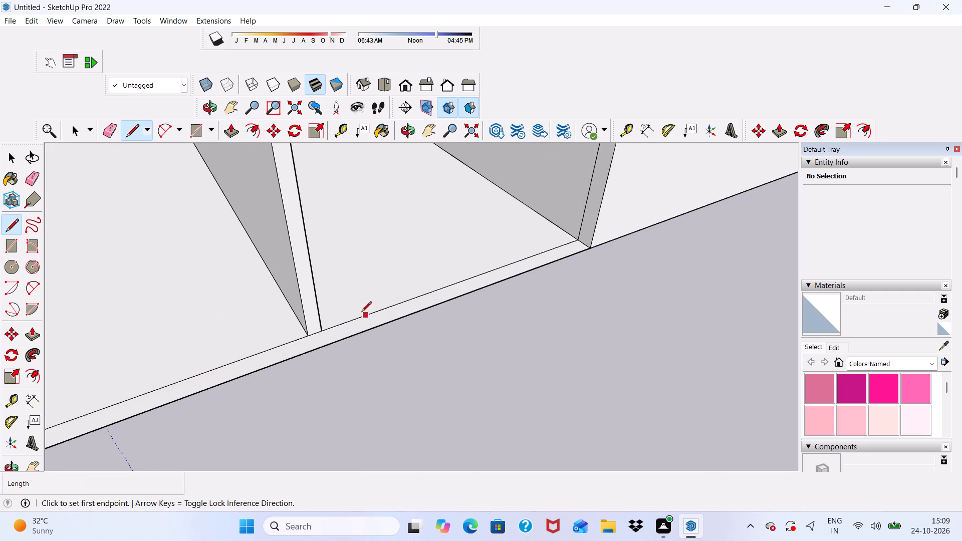
{"action": "scroll", "coordinate": [361, 313], "scroll_direction": "up", "scroll_amount": 12}
{"action": "left_click", "coordinate": [308, 346]}
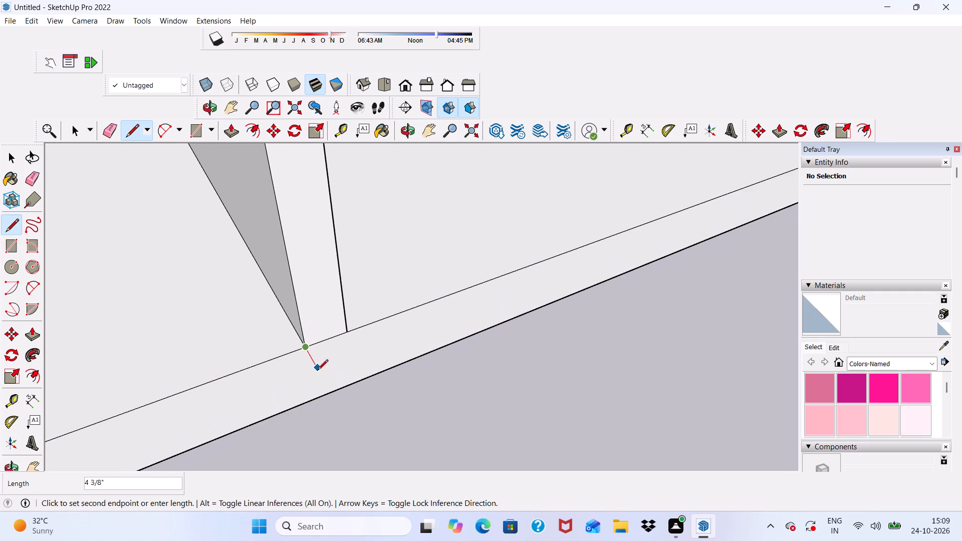
{"action": "left_click", "coordinate": [336, 394]}
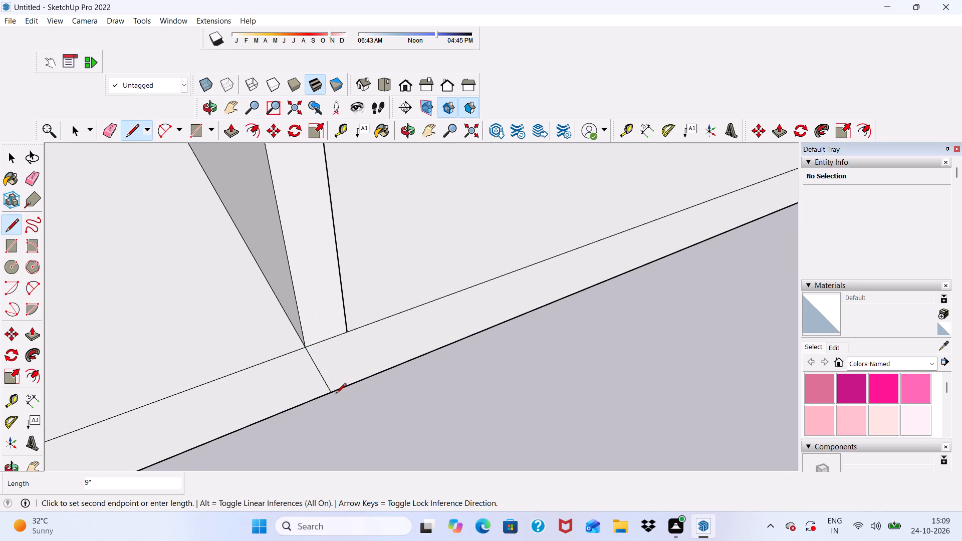
Push/Pull the outer wall strip between the two cross partitions up to near the height of the partition tops.
{"action": "key", "text": "space"}
{"action": "left_click", "coordinate": [340, 373]}
{"action": "scroll", "coordinate": [317, 360], "scroll_direction": "down", "scroll_amount": 4}
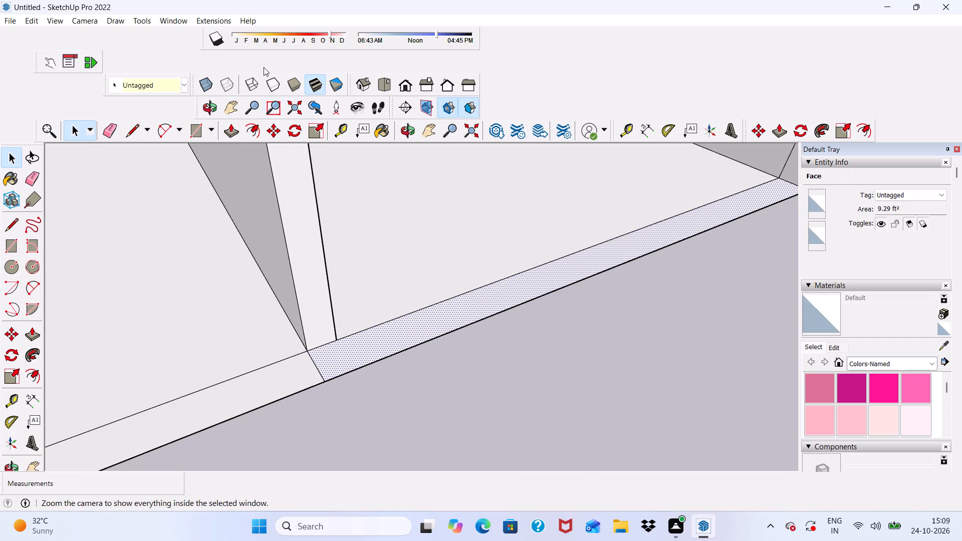
{"action": "left_click", "coordinate": [228, 134]}
{"action": "scroll", "coordinate": [322, 292], "scroll_direction": "down", "scroll_amount": 2}
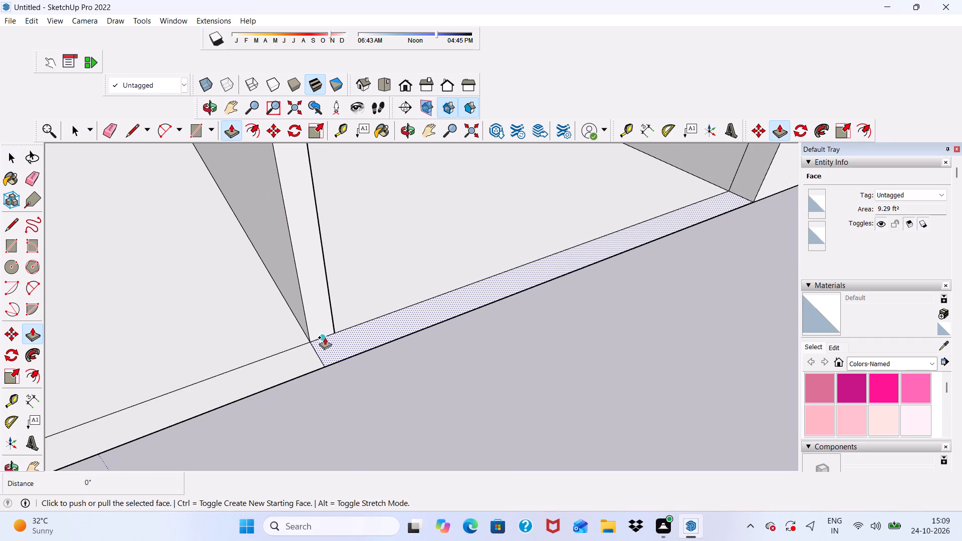
{"action": "left_click", "coordinate": [326, 341]}
{"action": "scroll", "coordinate": [307, 259], "scroll_direction": "down", "scroll_amount": 16}
{"action": "scroll", "coordinate": [382, 139], "scroll_direction": "down", "scroll_amount": 5}
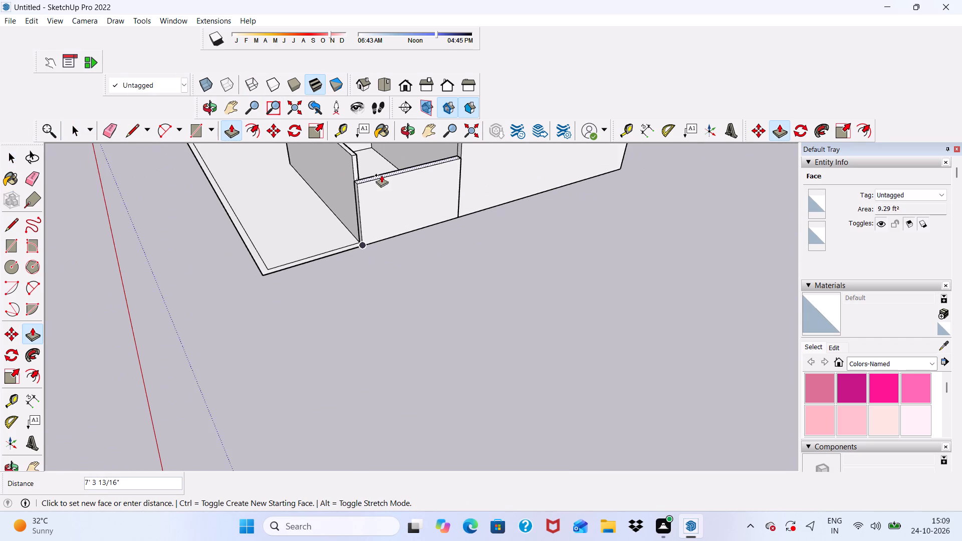
{"action": "scroll", "coordinate": [348, 152], "scroll_direction": "up", "scroll_amount": 16}
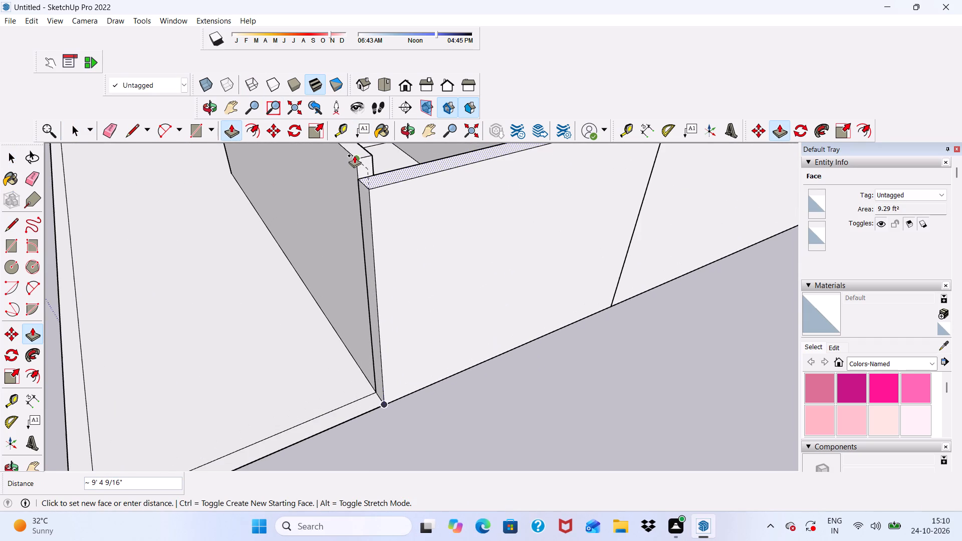
{"action": "scroll", "coordinate": [359, 153], "scroll_direction": "down", "scroll_amount": 1}
{"action": "middle_click_drag", "start_coordinate": [359, 153], "coordinate": [576, 177]}
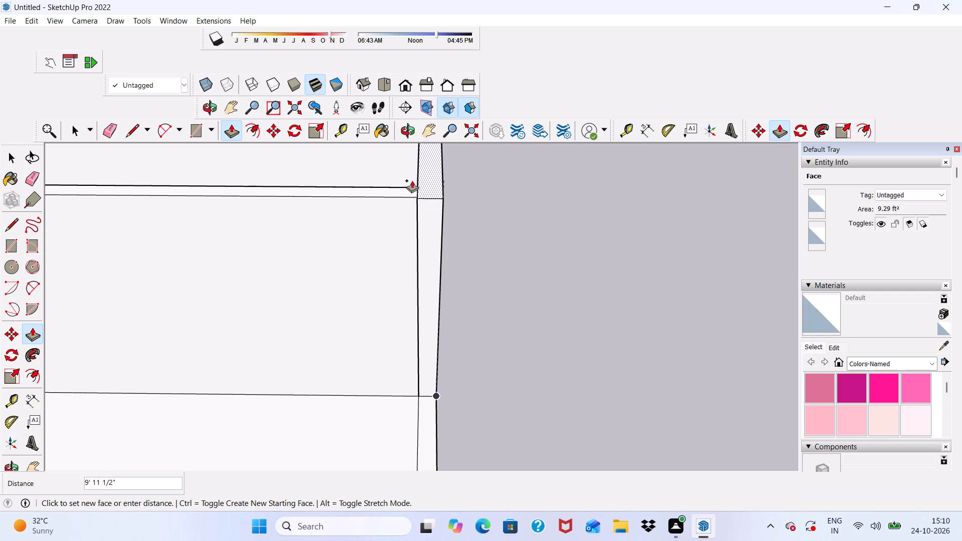
{"action": "left_click", "coordinate": [384, 194]}
Push/Pull the new wall's top face up about 7 7/16" to align it with the nearer cross partition's top.
{"action": "scroll", "coordinate": [368, 194], "scroll_direction": "down", "scroll_amount": 4}
{"action": "middle_click_drag", "start_coordinate": [410, 235], "coordinate": [274, 346]}
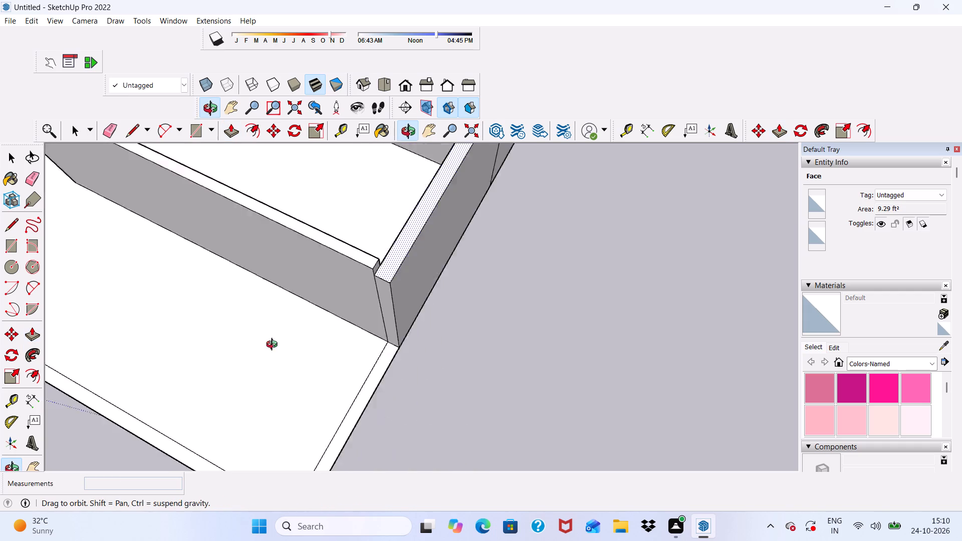
{"action": "middle_click_drag", "start_coordinate": [274, 346], "coordinate": [266, 348]}
{"action": "scroll", "coordinate": [390, 272], "scroll_direction": "up", "scroll_amount": 4}
{"action": "left_click", "coordinate": [390, 272]}
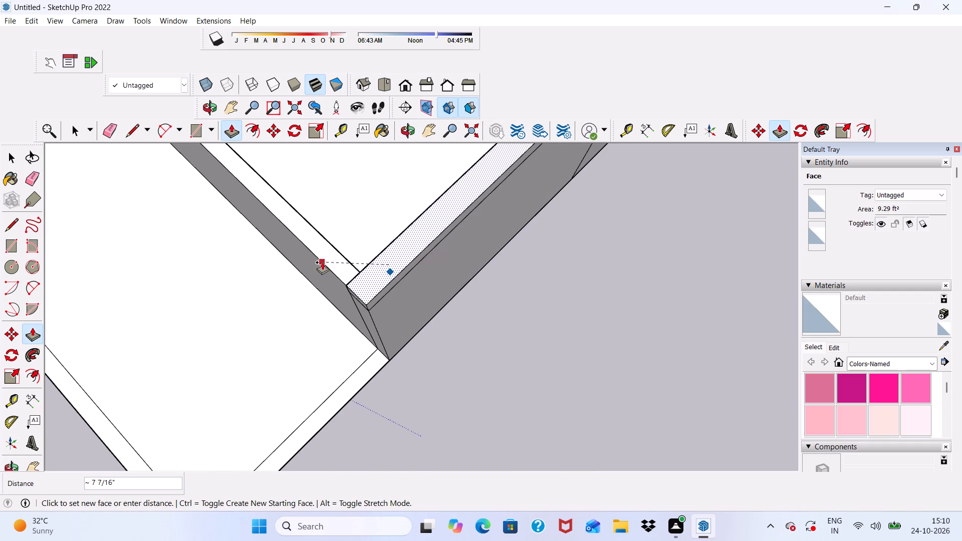
{"action": "left_click", "coordinate": [322, 262]}
{"action": "scroll", "coordinate": [322, 261], "scroll_direction": "down", "scroll_amount": 4}
{"action": "middle_click_drag", "start_coordinate": [376, 301], "coordinate": [342, 206]}
{"action": "scroll", "coordinate": [334, 203], "scroll_direction": "down", "scroll_amount": 5}
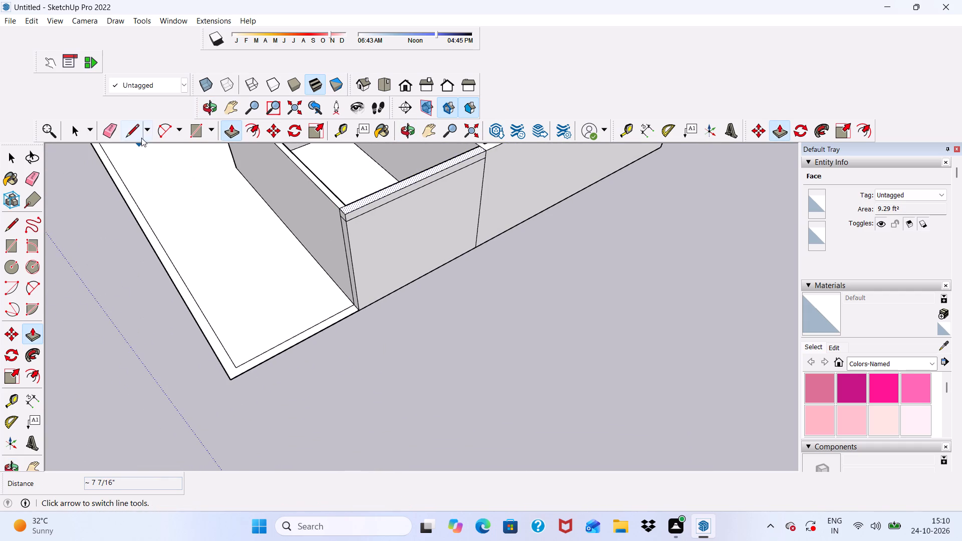
Erase the leftover edges on the new wall's outer face, end and top where it joins the nearer cross partition.
{"action": "left_click", "coordinate": [108, 127]}
{"action": "scroll", "coordinate": [130, 184], "scroll_direction": "down", "scroll_amount": 3}
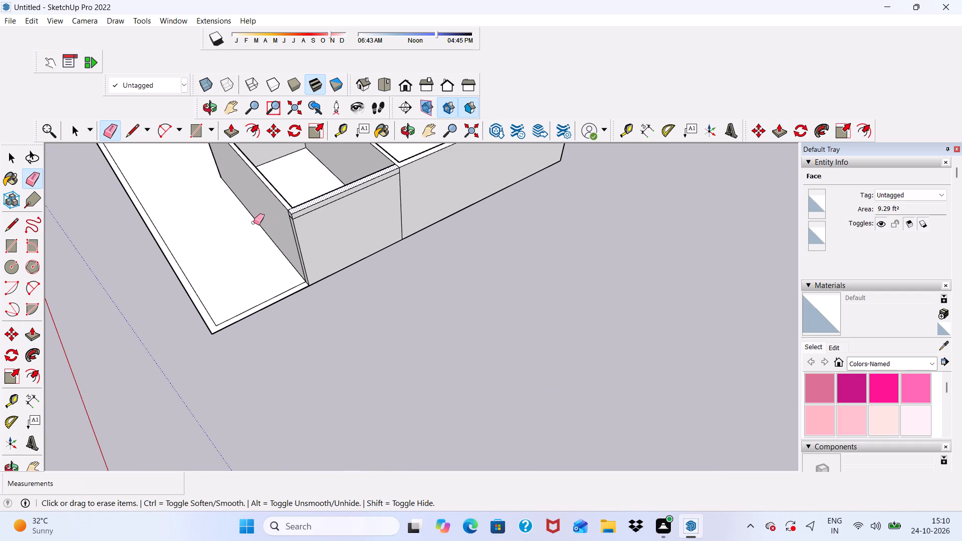
{"action": "scroll", "coordinate": [277, 226], "scroll_direction": "up", "scroll_amount": 11}
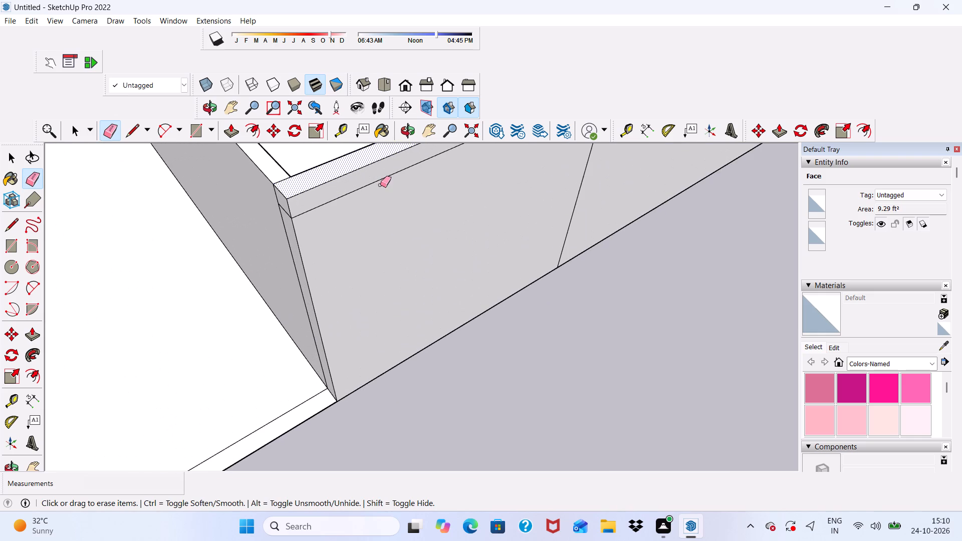
{"action": "left_click_drag", "start_coordinate": [375, 180], "coordinate": [371, 196]}
{"action": "scroll", "coordinate": [328, 211], "scroll_direction": "down", "scroll_amount": 1}
{"action": "scroll", "coordinate": [311, 214], "scroll_direction": "up", "scroll_amount": 5}
{"action": "left_click_drag", "start_coordinate": [272, 200], "coordinate": [263, 216]}
{"action": "left_click_drag", "start_coordinate": [267, 188], "coordinate": [253, 194]}
{"action": "scroll", "coordinate": [251, 193], "scroll_direction": "down", "scroll_amount": 1}
{"action": "scroll", "coordinate": [263, 176], "scroll_direction": "up", "scroll_amount": 3}
{"action": "left_click_drag", "start_coordinate": [264, 162], "coordinate": [267, 171]}
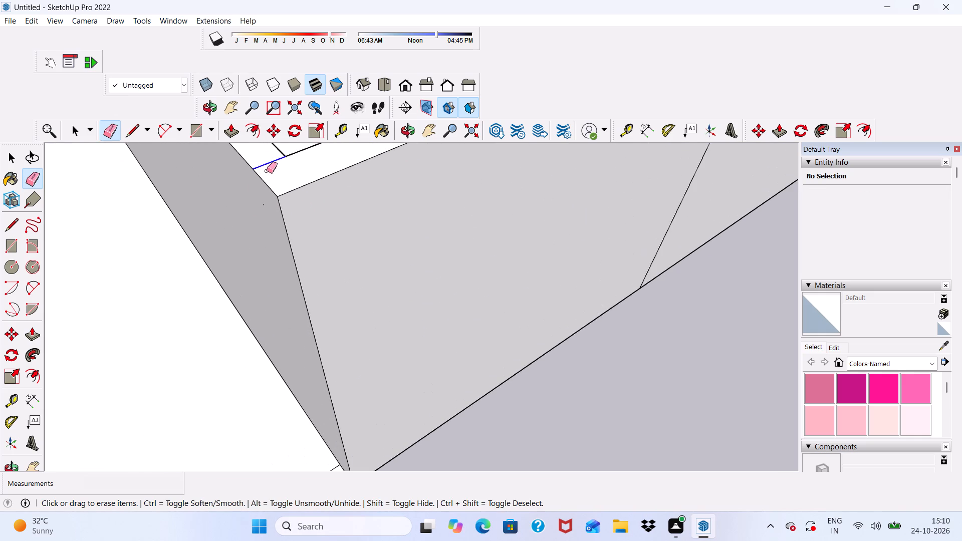
{"action": "left_click_drag", "start_coordinate": [267, 171], "coordinate": [267, 173]}
At the far cross partition's junction with the outer wall, erase the seam across the top and the vertical seam on the outer face.
{"action": "scroll", "coordinate": [267, 176], "scroll_direction": "down", "scroll_amount": 17}
{"action": "scroll", "coordinate": [506, 225], "scroll_direction": "up", "scroll_amount": 9}
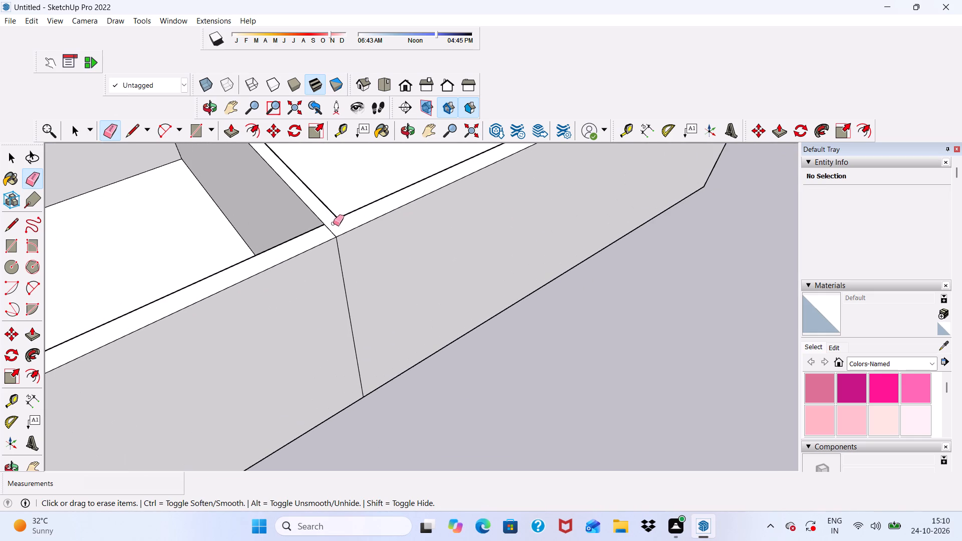
{"action": "left_click_drag", "start_coordinate": [333, 225], "coordinate": [327, 234]}
{"action": "left_click_drag", "start_coordinate": [351, 258], "coordinate": [320, 284]}
{"action": "scroll", "coordinate": [325, 264], "scroll_direction": "down", "scroll_amount": 5}
{"action": "scroll", "coordinate": [337, 262], "scroll_direction": "up", "scroll_amount": 7}
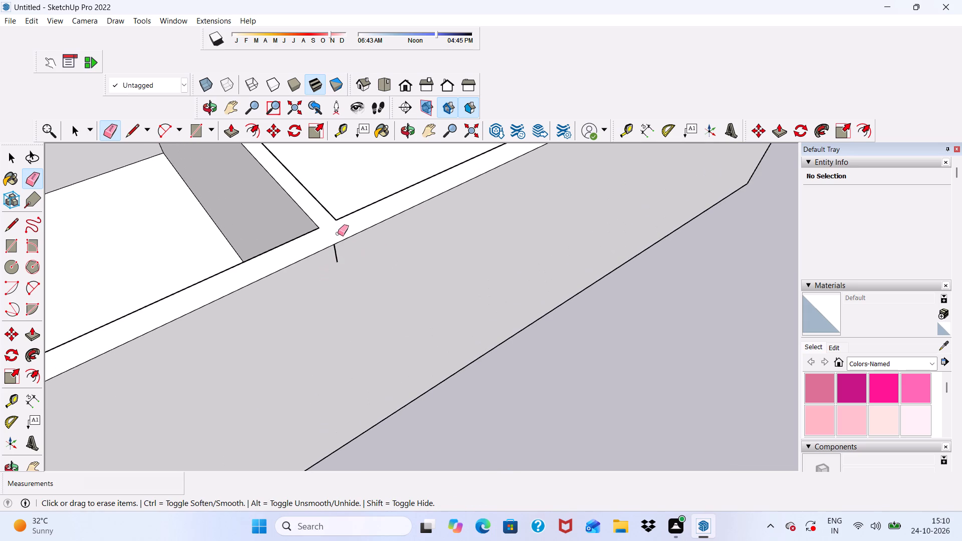
{"action": "left_click", "coordinate": [335, 253]}
{"action": "scroll", "coordinate": [335, 254], "scroll_direction": "down", "scroll_amount": 5}
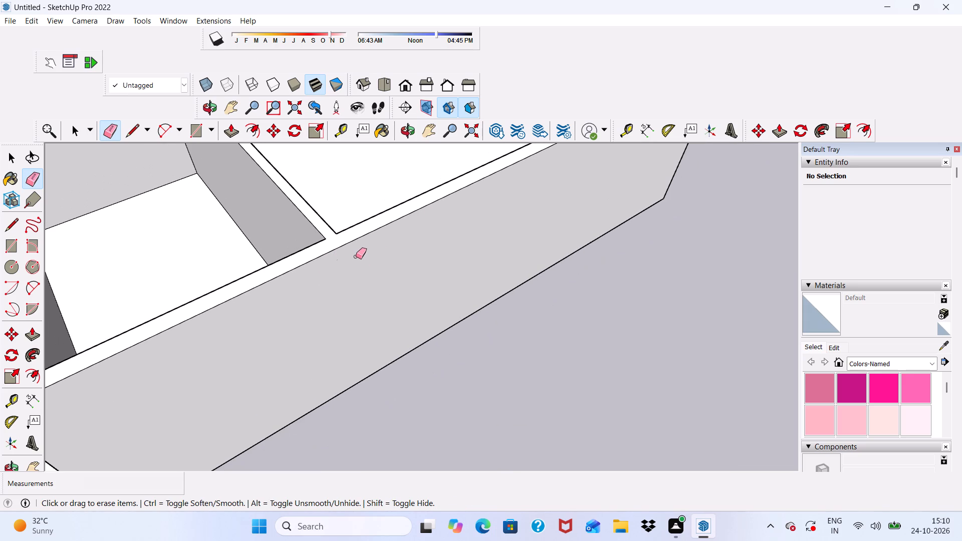
Examine the joined outer wall and the enclosed rooms from several sides.
{"action": "scroll", "coordinate": [354, 255], "scroll_direction": "down", "scroll_amount": 4}
{"action": "scroll", "coordinate": [318, 277], "scroll_direction": "up", "scroll_amount": 1}
{"action": "scroll", "coordinate": [316, 260], "scroll_direction": "down", "scroll_amount": 7}
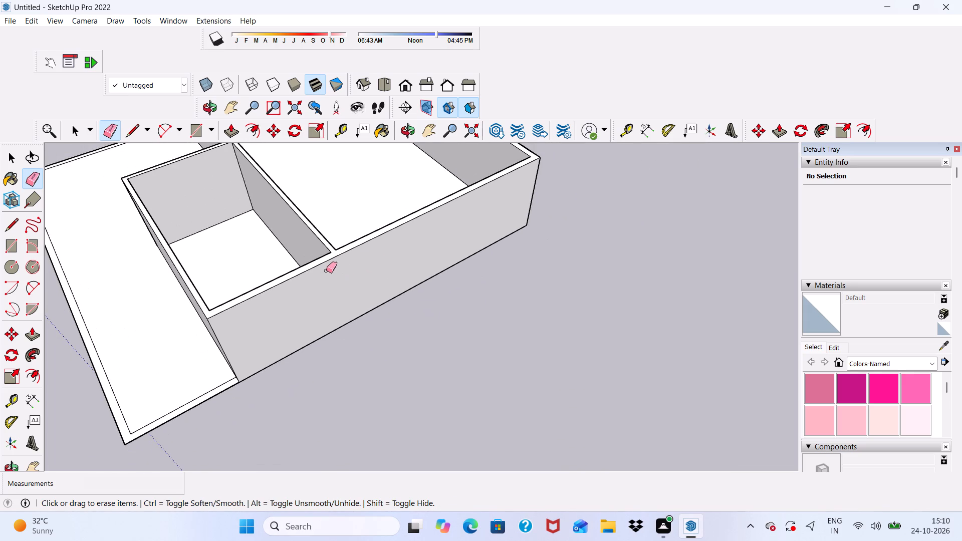
{"action": "scroll", "coordinate": [301, 266], "scroll_direction": "down", "scroll_amount": 2}
{"action": "middle_click_drag", "start_coordinate": [250, 302], "coordinate": [360, 265]}
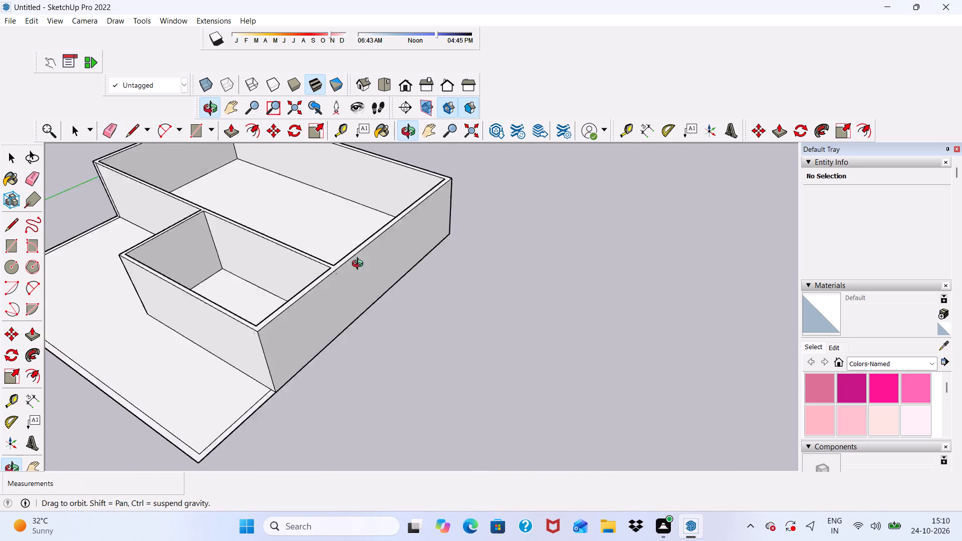
{"action": "middle_click_drag", "start_coordinate": [360, 265], "coordinate": [569, 191]}
{"action": "scroll", "coordinate": [535, 193], "scroll_direction": "down", "scroll_amount": 8}
{"action": "key", "text": "space"}
{"action": "middle_click_drag", "start_coordinate": [519, 225], "coordinate": [355, 246]}
{"action": "scroll", "coordinate": [519, 225], "scroll_direction": "up", "scroll_amount": 1}
{"action": "scroll", "coordinate": [336, 235], "scroll_direction": "up", "scroll_amount": 3}
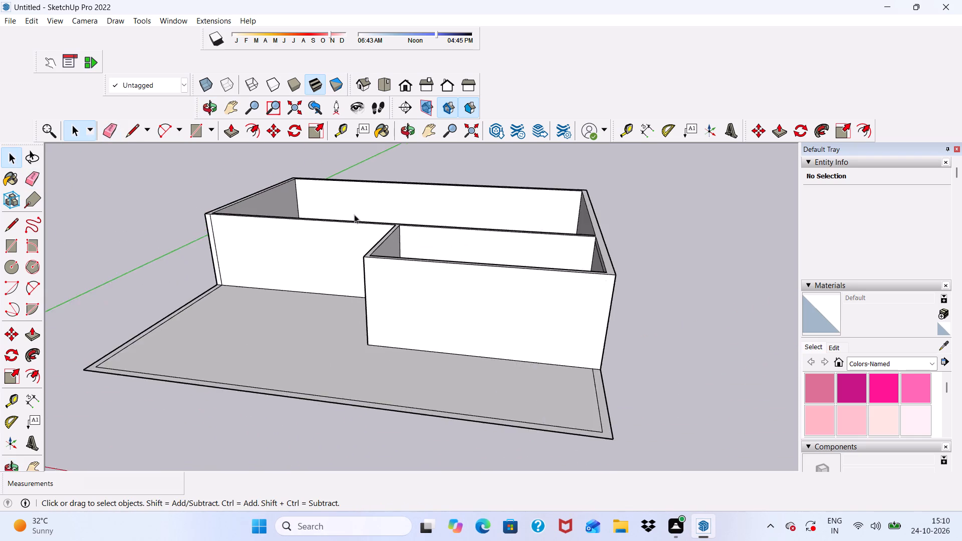
Push/Pull the joined top face of all the raised walls up a further 5'.
{"action": "scroll", "coordinate": [354, 214], "scroll_direction": "up", "scroll_amount": 3}
{"action": "scroll", "coordinate": [408, 247], "scroll_direction": "up", "scroll_amount": 8}
{"action": "left_click", "coordinate": [414, 237]}
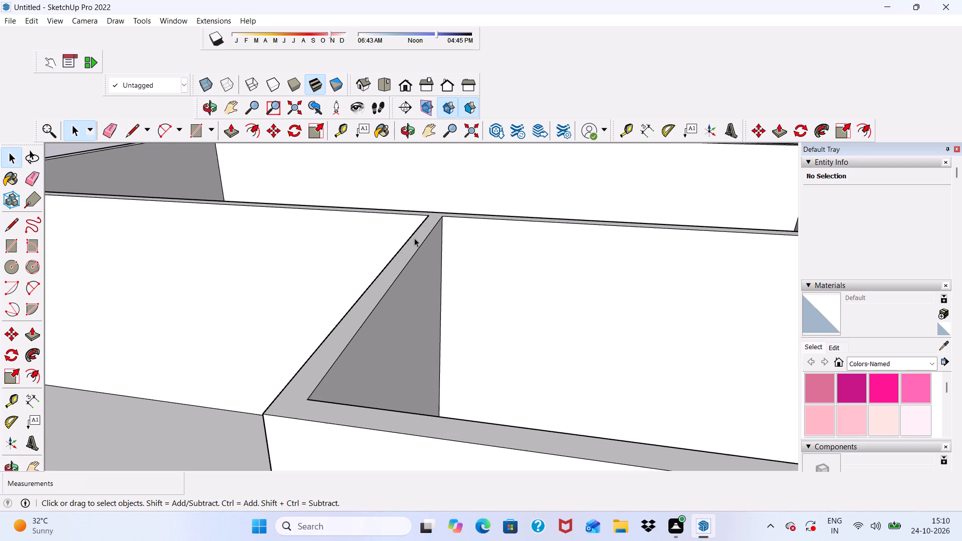
{"action": "left_click", "coordinate": [230, 127]}
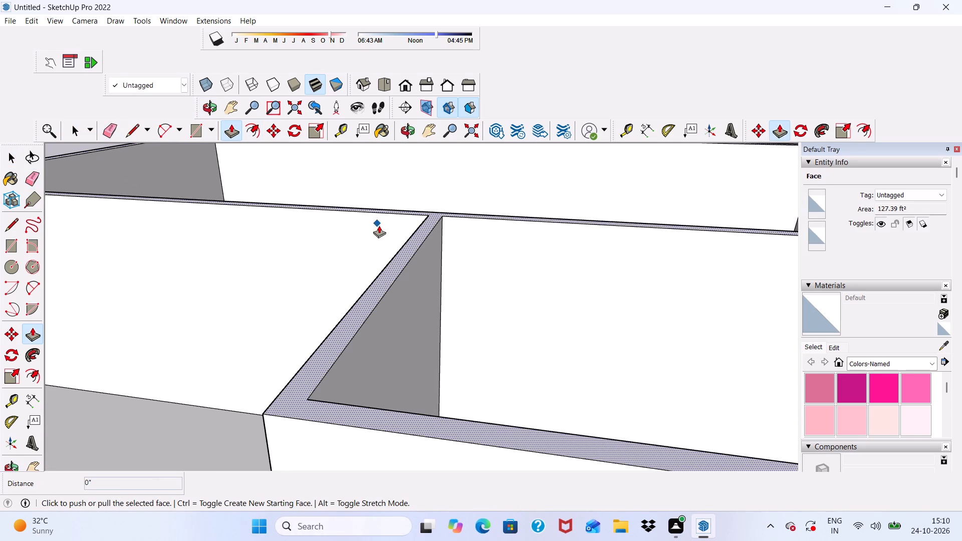
{"action": "scroll", "coordinate": [418, 236], "scroll_direction": "up", "scroll_amount": 3}
{"action": "left_click", "coordinate": [422, 236]}
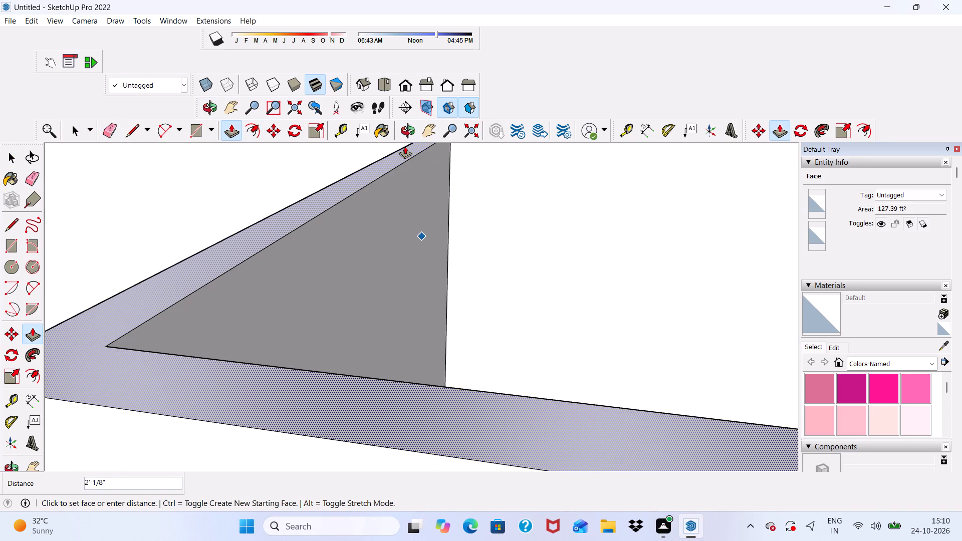
{"action": "type", "text": "5'"}
{"action": "key", "text": "Return"}
{"action": "key", "text": "space"}
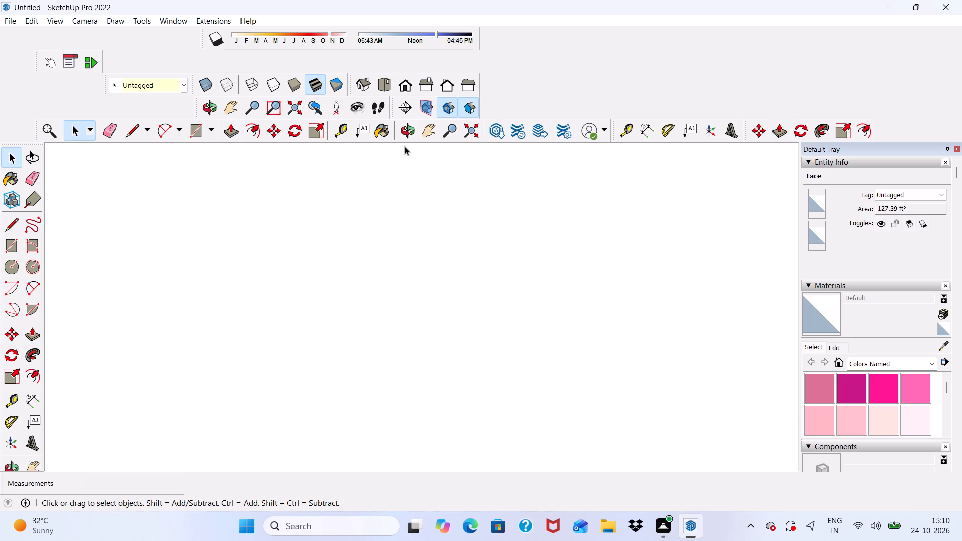
Examine the heightened walls from the front, at ground level and from above.
{"action": "scroll", "coordinate": [405, 146], "scroll_direction": "up", "scroll_amount": 1}
{"action": "scroll", "coordinate": [404, 145], "scroll_direction": "down", "scroll_amount": 20}
{"action": "scroll", "coordinate": [404, 145], "scroll_direction": "down", "scroll_amount": 8}
{"action": "middle_click_drag", "start_coordinate": [434, 319], "coordinate": [444, 302]}
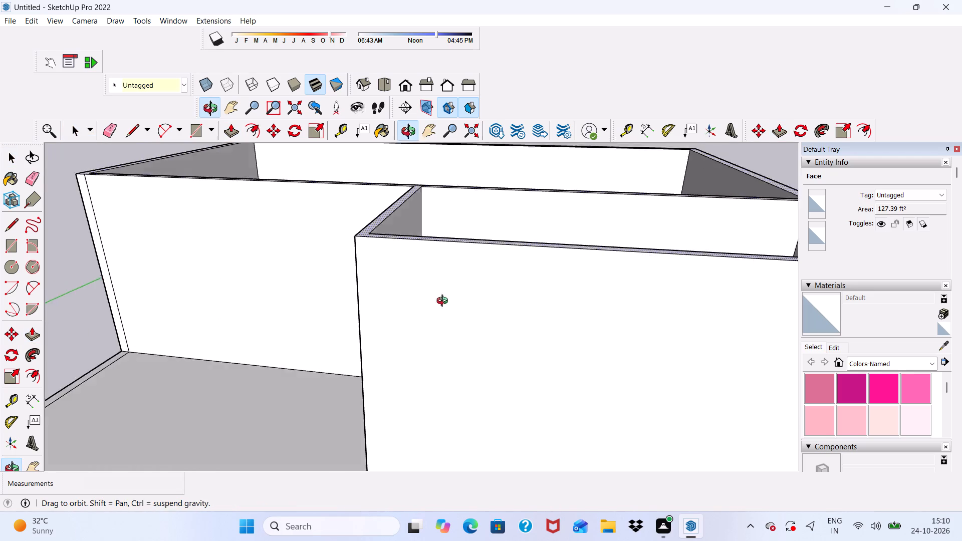
{"action": "middle_click_drag", "start_coordinate": [444, 302], "coordinate": [481, 213]}
{"action": "scroll", "coordinate": [487, 201], "scroll_direction": "up", "scroll_amount": 1}
{"action": "scroll", "coordinate": [443, 243], "scroll_direction": "down", "scroll_amount": 10}
{"action": "middle_click_drag", "start_coordinate": [357, 399], "coordinate": [356, 416]}
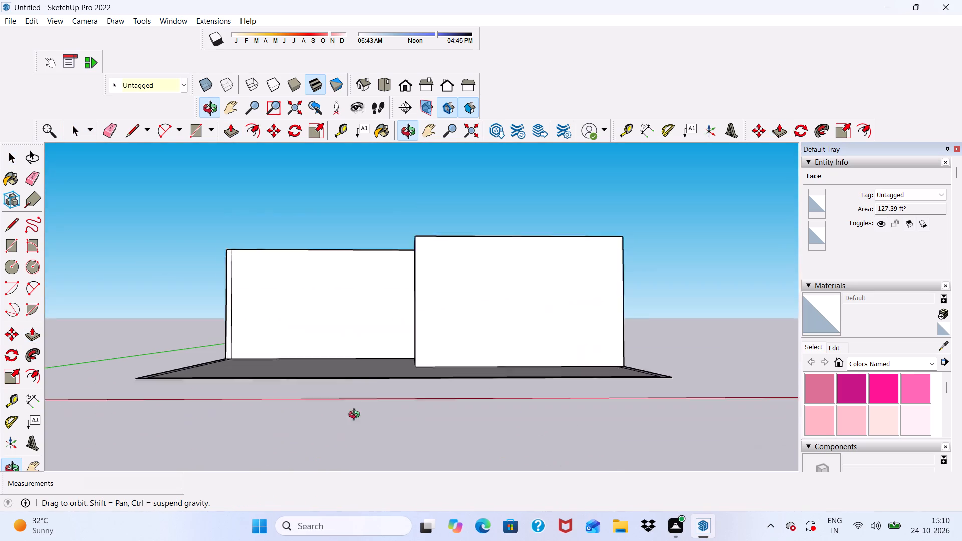
{"action": "middle_click_drag", "start_coordinate": [356, 416], "coordinate": [338, 427]}
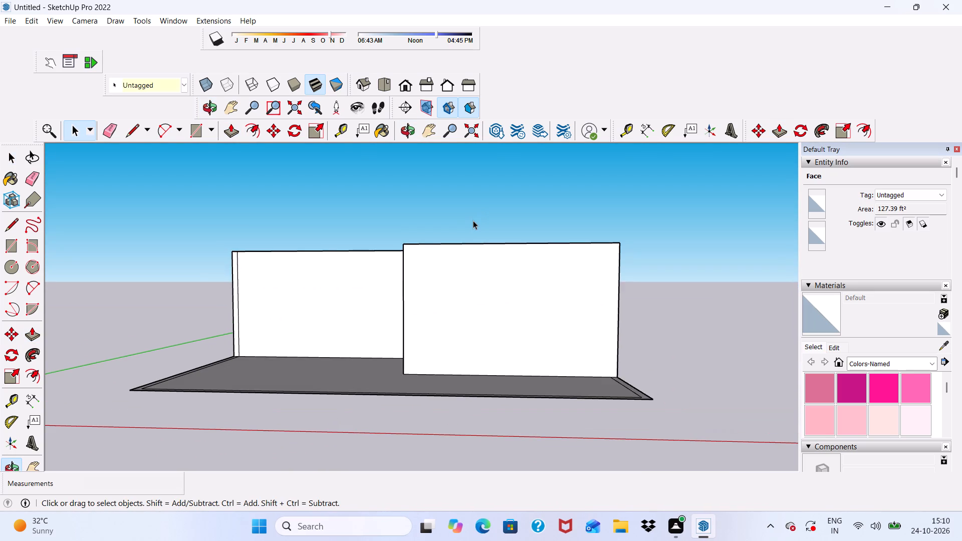
{"action": "scroll", "coordinate": [473, 203], "scroll_direction": "down", "scroll_amount": 7}
{"action": "scroll", "coordinate": [405, 267], "scroll_direction": "up", "scroll_amount": 2}
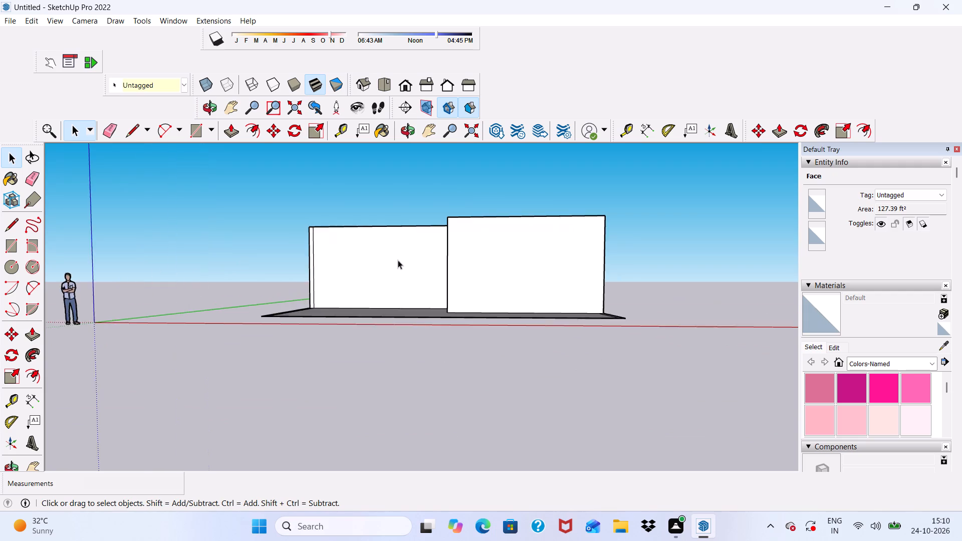
{"action": "scroll", "coordinate": [398, 260], "scroll_direction": "up", "scroll_amount": 5}
{"action": "middle_click_drag", "start_coordinate": [371, 273], "coordinate": [378, 318]}
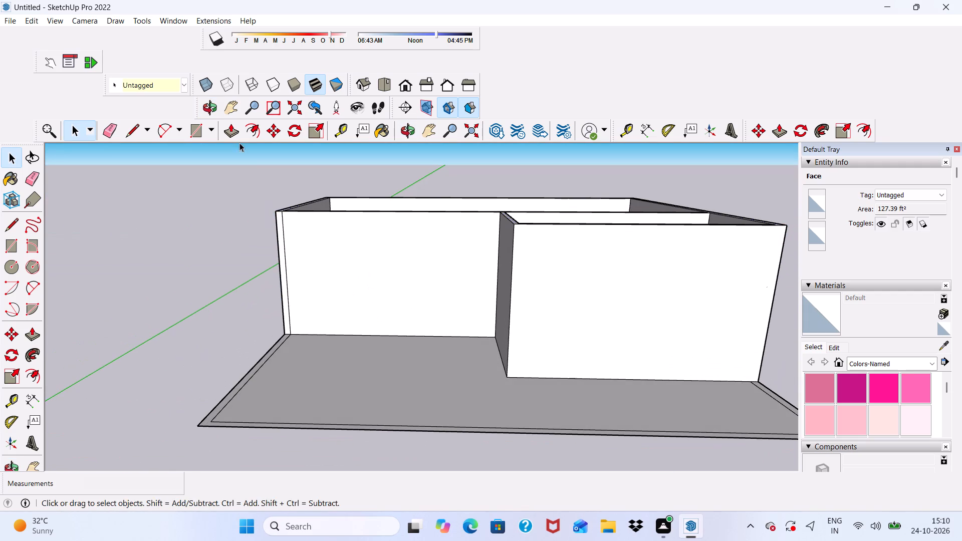
Draw a door-shaped rectangle about 7' 4" by 12' 10" rising from the floor on the recessed partition wall nearer the green axis.
{"action": "left_click", "coordinate": [193, 133]}
{"action": "scroll", "coordinate": [363, 335], "scroll_direction": "up", "scroll_amount": 2}
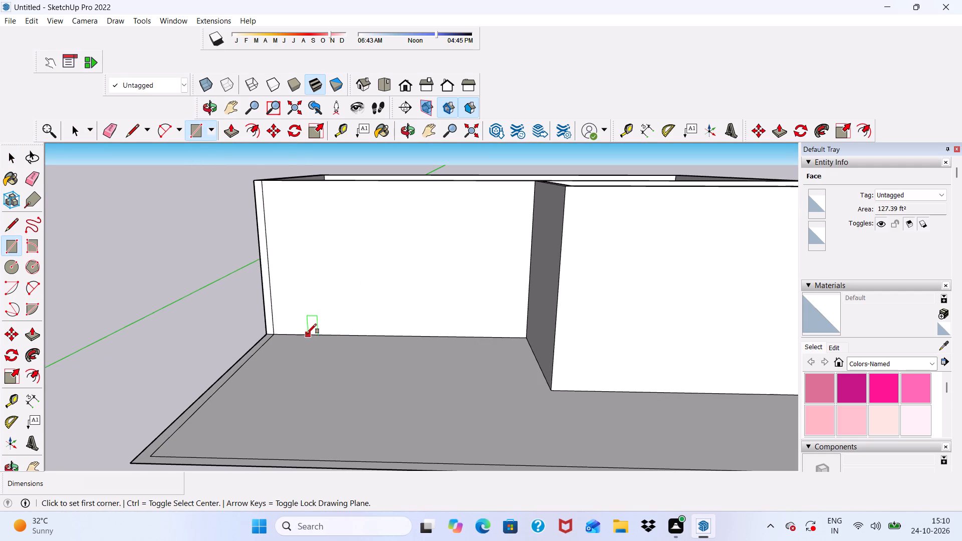
{"action": "left_click", "coordinate": [312, 334]}
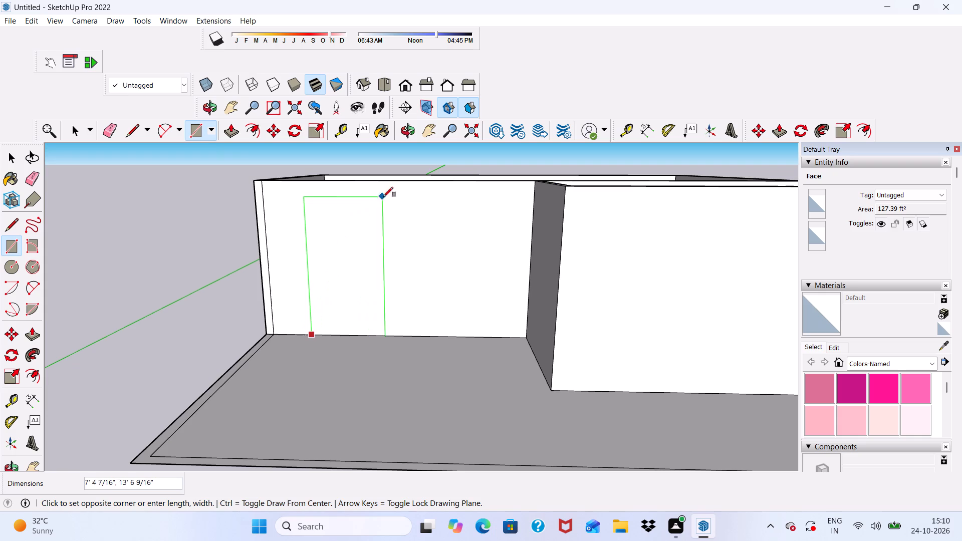
{"action": "scroll", "coordinate": [392, 198], "scroll_direction": "up", "scroll_amount": 5}
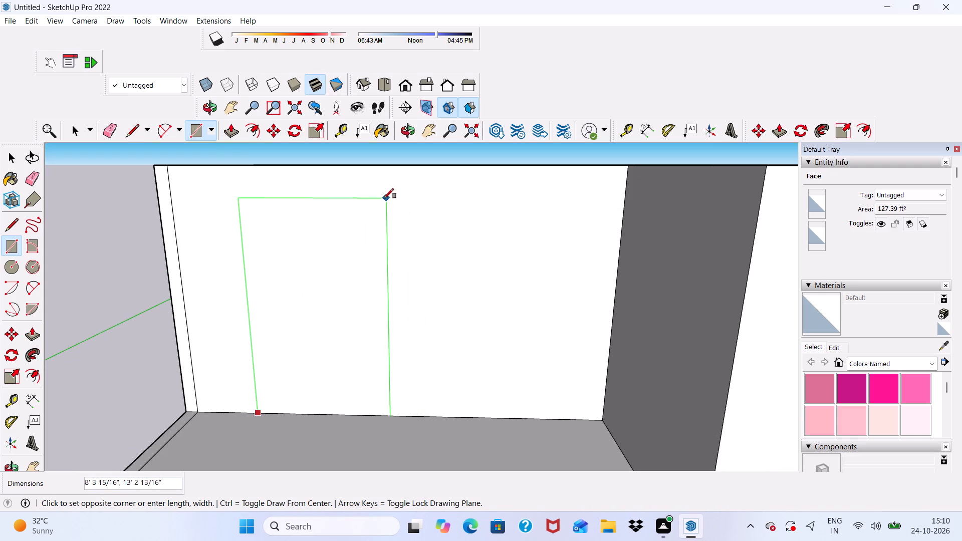
{"action": "scroll", "coordinate": [381, 198], "scroll_direction": "down", "scroll_amount": 3}
{"action": "scroll", "coordinate": [383, 198], "scroll_direction": "up", "scroll_amount": 4}
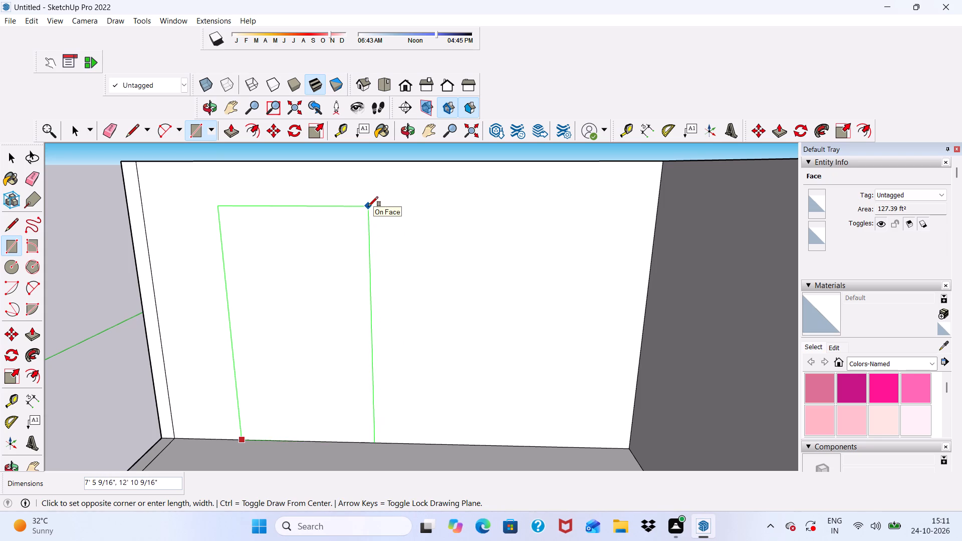
{"action": "left_click", "coordinate": [366, 208]}
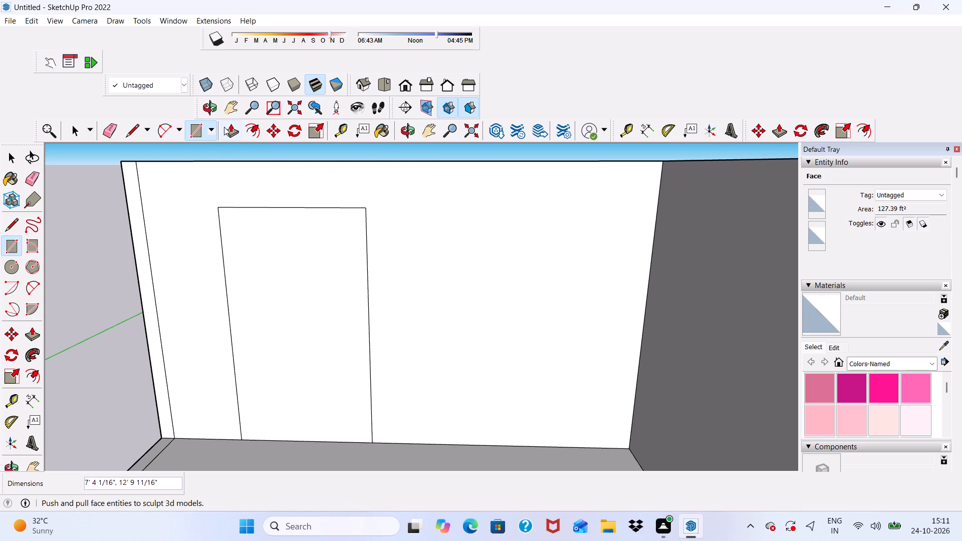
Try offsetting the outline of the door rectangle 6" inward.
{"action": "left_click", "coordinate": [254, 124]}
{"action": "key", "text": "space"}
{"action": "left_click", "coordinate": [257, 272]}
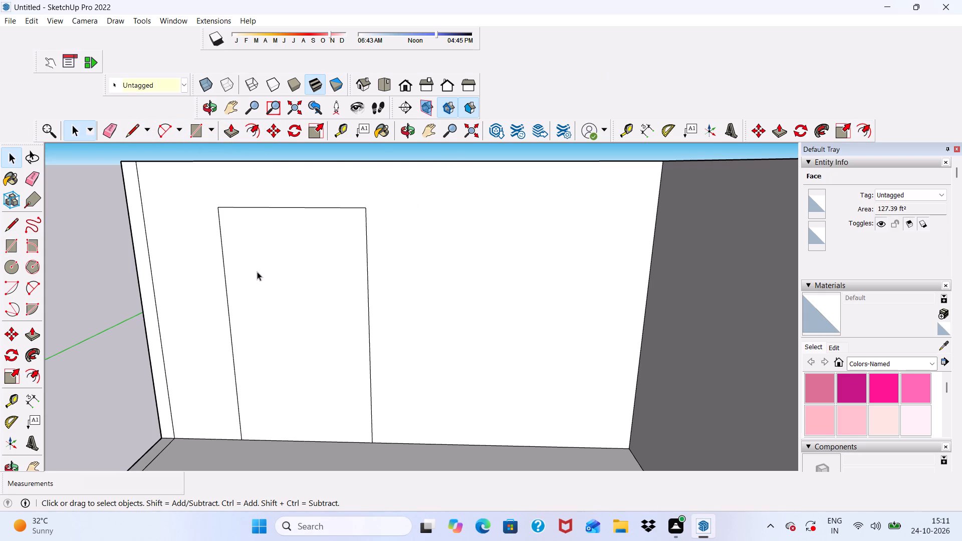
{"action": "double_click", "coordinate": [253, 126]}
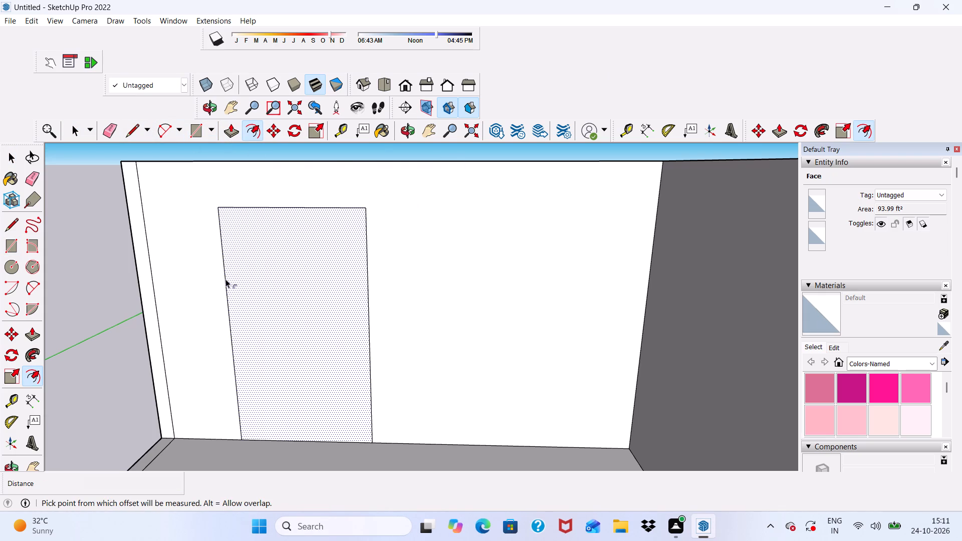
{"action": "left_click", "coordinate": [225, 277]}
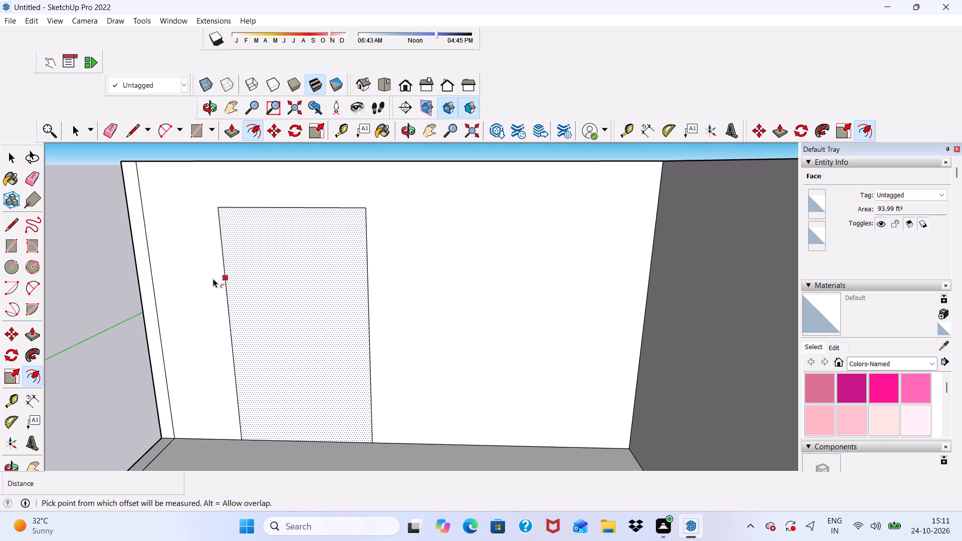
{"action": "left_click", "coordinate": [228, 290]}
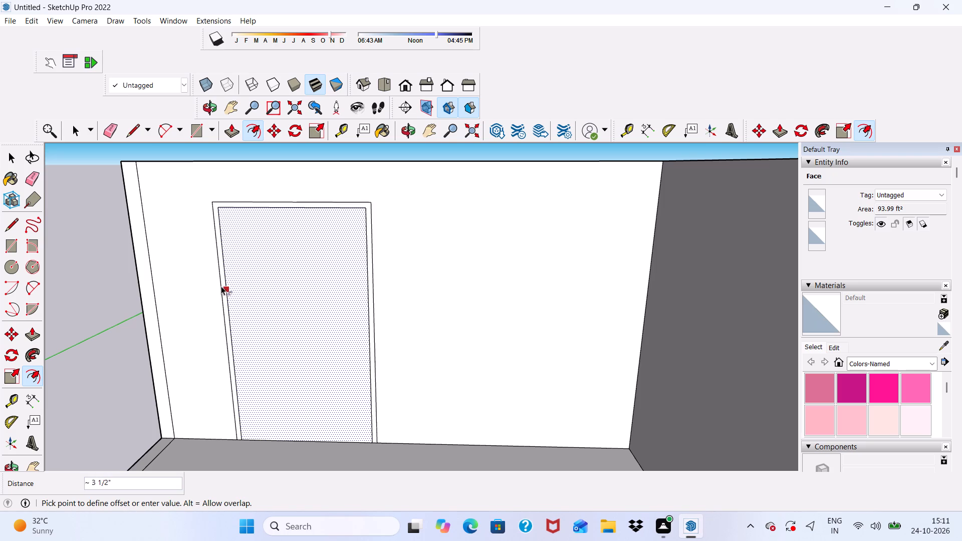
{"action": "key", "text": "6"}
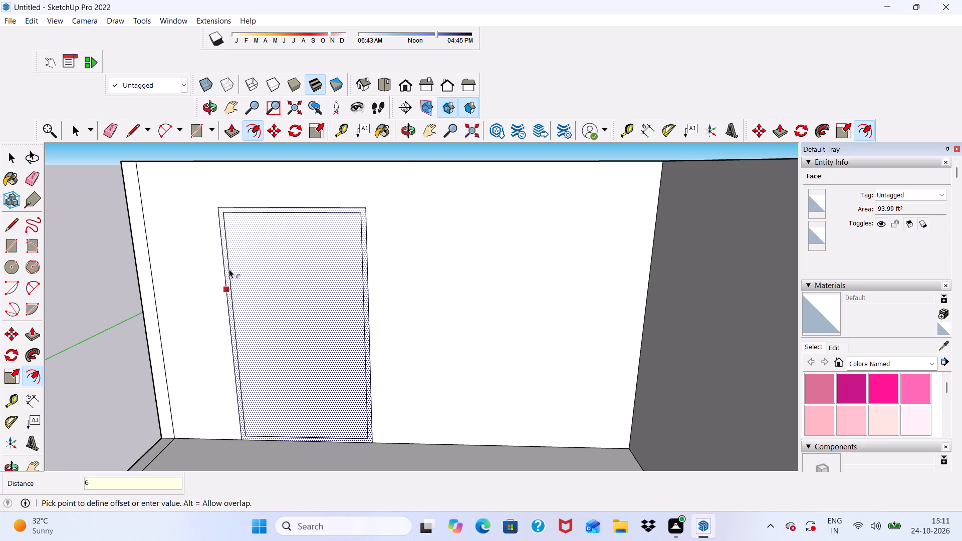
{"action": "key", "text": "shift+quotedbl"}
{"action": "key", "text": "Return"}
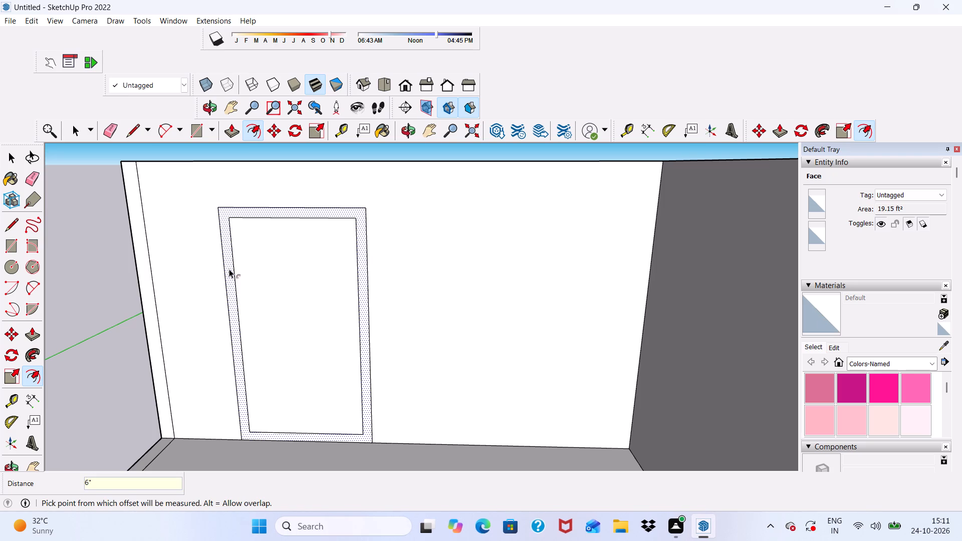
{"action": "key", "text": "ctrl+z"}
Offset the outline of the door rectangle 6" outward to form a frame border around the door.
{"action": "left_click", "coordinate": [230, 270], "text": "ctrl"}
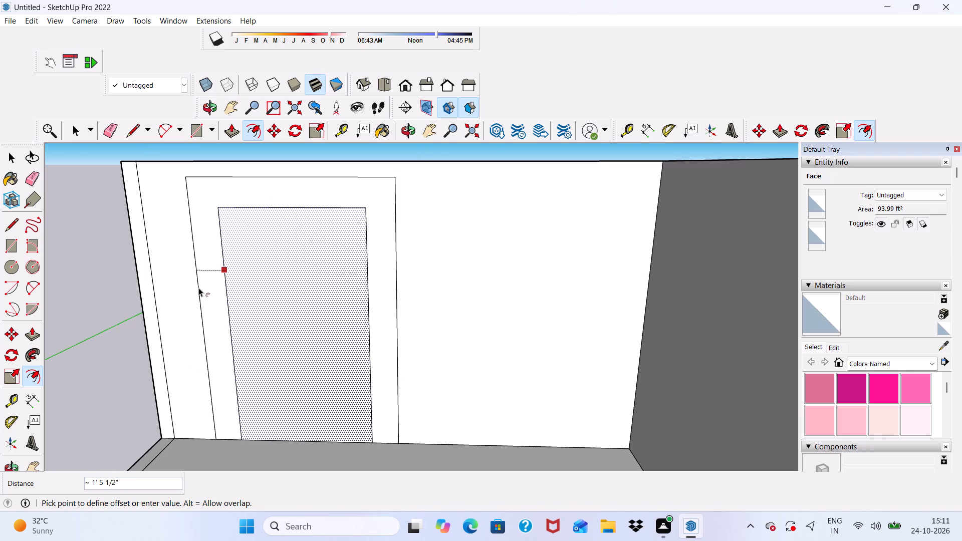
{"action": "key", "text": "6"}
{"action": "key", "text": "shift+quotedbl"}
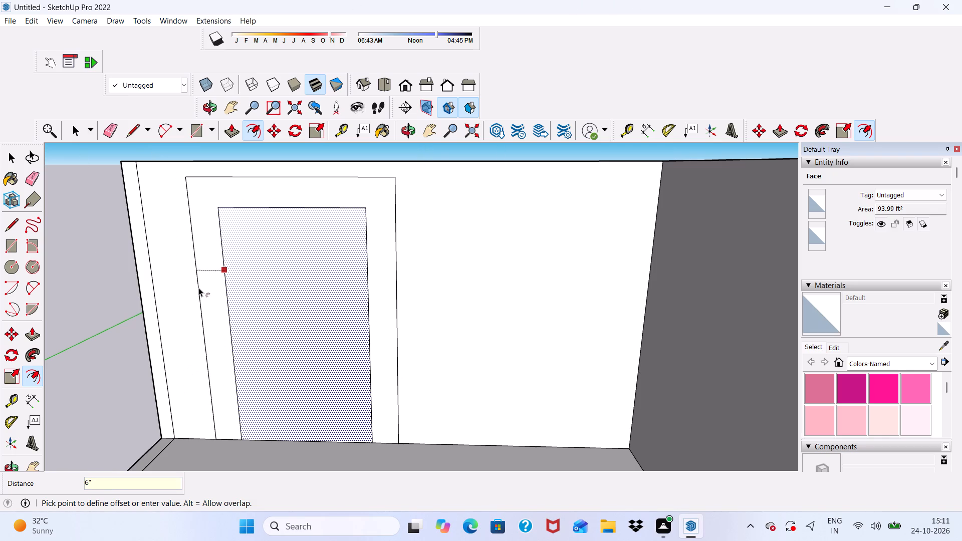
{"action": "key", "text": "Return"}
{"action": "key", "text": "space"}
{"action": "scroll", "coordinate": [95, 250], "scroll_direction": "down", "scroll_amount": 4}
{"action": "left_click", "coordinate": [68, 270]}
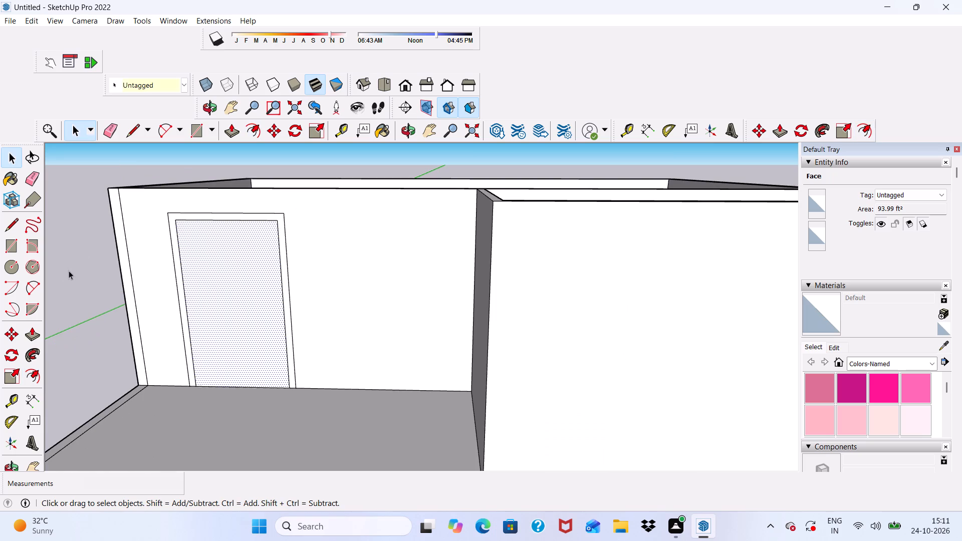
Push/Pull the door frame border 6" out from the partition wall face.
{"action": "scroll", "coordinate": [205, 240], "scroll_direction": "up", "scroll_amount": 7}
{"action": "scroll", "coordinate": [282, 212], "scroll_direction": "down", "scroll_amount": 4}
{"action": "scroll", "coordinate": [289, 292], "scroll_direction": "up", "scroll_amount": 3}
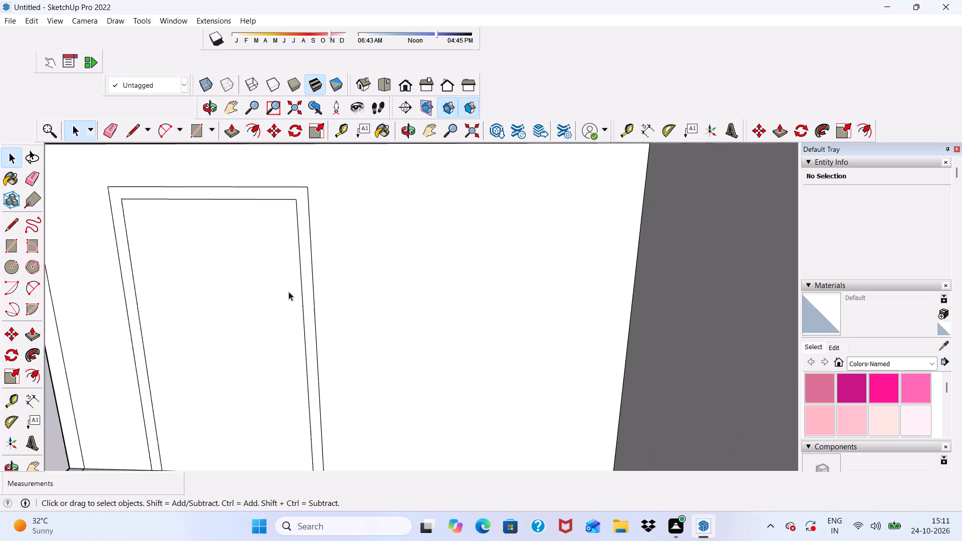
{"action": "scroll", "coordinate": [289, 292], "scroll_direction": "up", "scroll_amount": 3}
{"action": "middle_click_drag", "start_coordinate": [285, 314], "coordinate": [296, 249]}
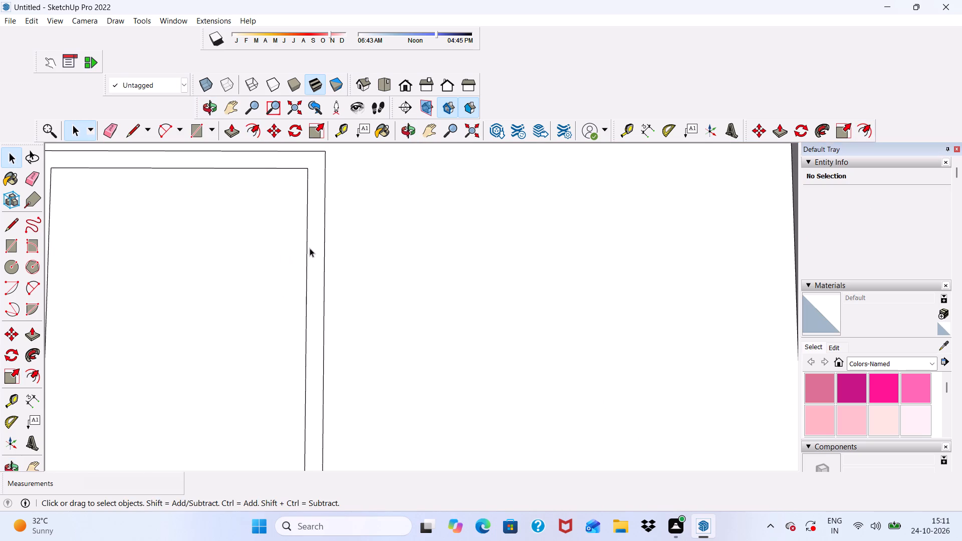
{"action": "scroll", "coordinate": [310, 244], "scroll_direction": "up", "scroll_amount": 4}
{"action": "left_click", "coordinate": [315, 234]}
{"action": "left_click", "coordinate": [239, 129]}
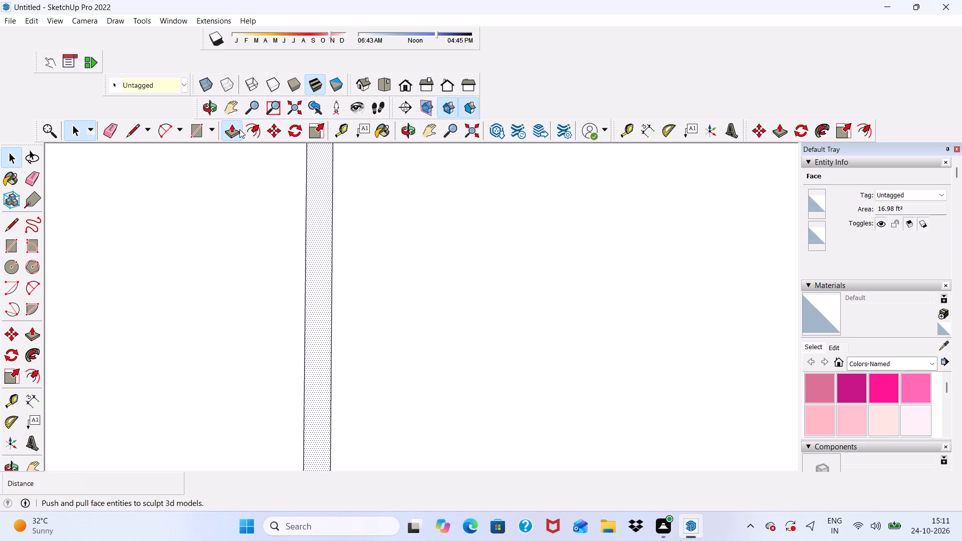
{"action": "scroll", "coordinate": [329, 221], "scroll_direction": "up", "scroll_amount": 3}
{"action": "left_click", "coordinate": [322, 215]}
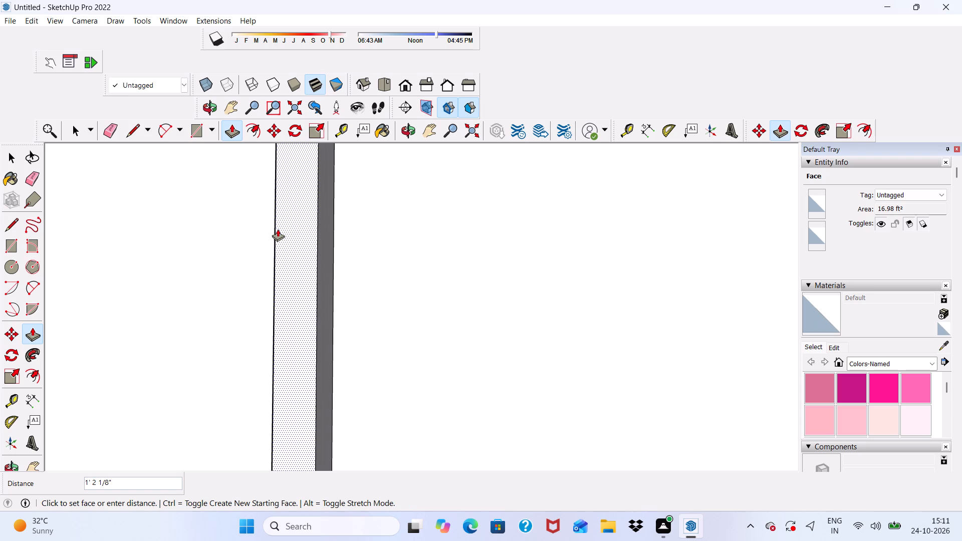
{"action": "type", "text": "6\""}
{"action": "key", "text": "Return"}
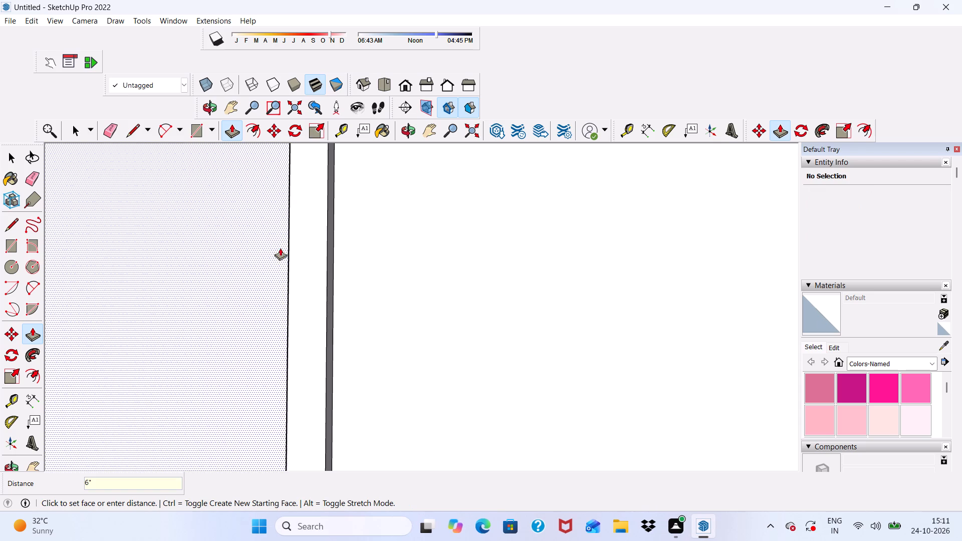
{"action": "scroll", "coordinate": [280, 250], "scroll_direction": "down", "scroll_amount": 17}
{"action": "middle_click_drag", "start_coordinate": [388, 281], "coordinate": [250, 335]}
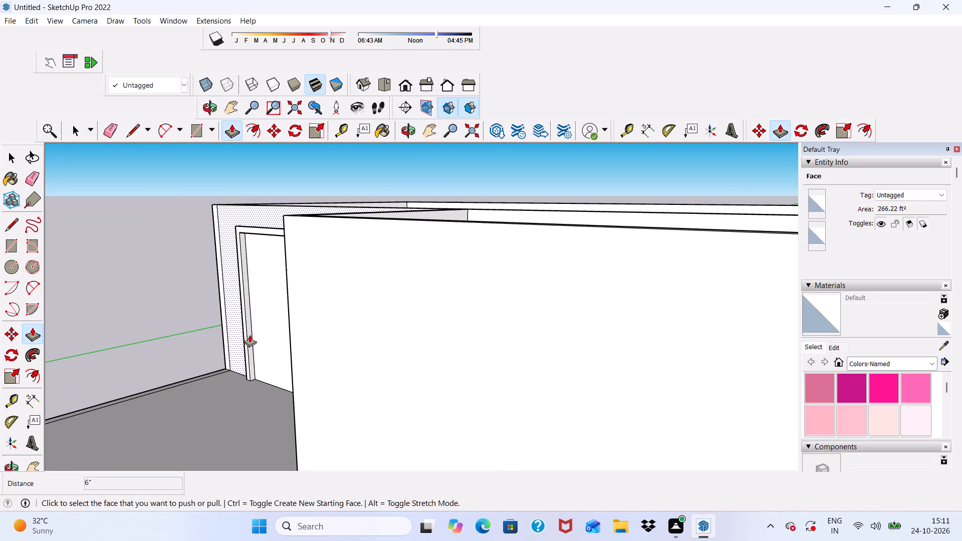
{"action": "key", "text": "space"}
Push/Pull the door panel face inside the frame 3" outward.
{"action": "scroll", "coordinate": [199, 270], "scroll_direction": "up", "scroll_amount": 2}
{"action": "scroll", "coordinate": [202, 276], "scroll_direction": "down", "scroll_amount": 1}
{"action": "middle_click_drag", "start_coordinate": [217, 306], "coordinate": [297, 257]}
{"action": "scroll", "coordinate": [301, 255], "scroll_direction": "up", "scroll_amount": 1}
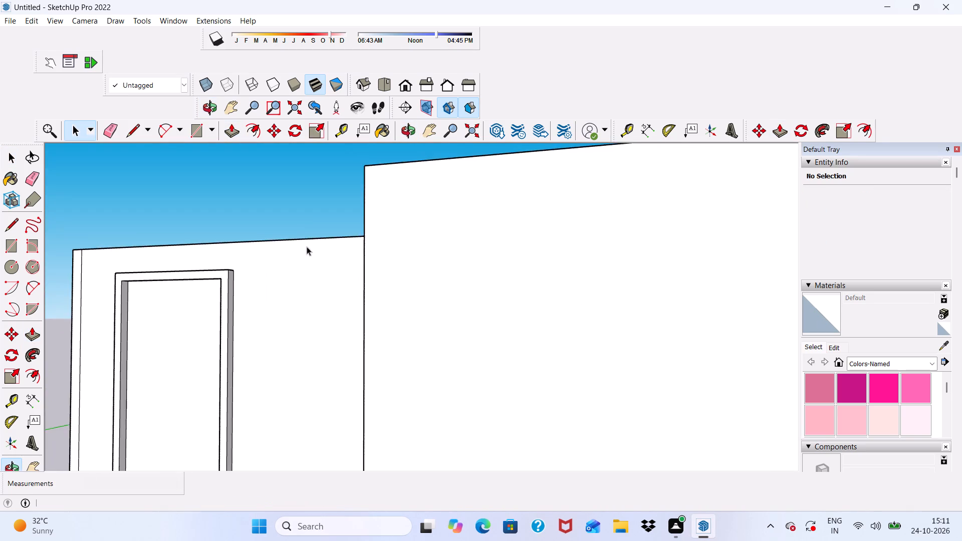
{"action": "scroll", "coordinate": [307, 246], "scroll_direction": "down", "scroll_amount": 5}
{"action": "scroll", "coordinate": [214, 343], "scroll_direction": "up", "scroll_amount": 5}
{"action": "scroll", "coordinate": [216, 219], "scroll_direction": "down", "scroll_amount": 9}
{"action": "scroll", "coordinate": [193, 288], "scroll_direction": "up", "scroll_amount": 2}
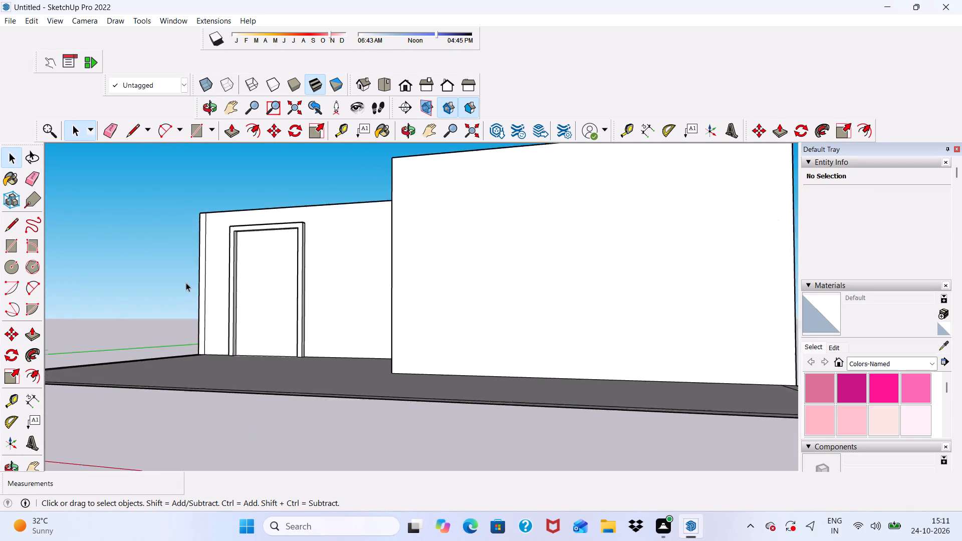
{"action": "scroll", "coordinate": [186, 283], "scroll_direction": "up", "scroll_amount": 5}
{"action": "scroll", "coordinate": [289, 247], "scroll_direction": "up", "scroll_amount": 3}
{"action": "left_click", "coordinate": [290, 246]}
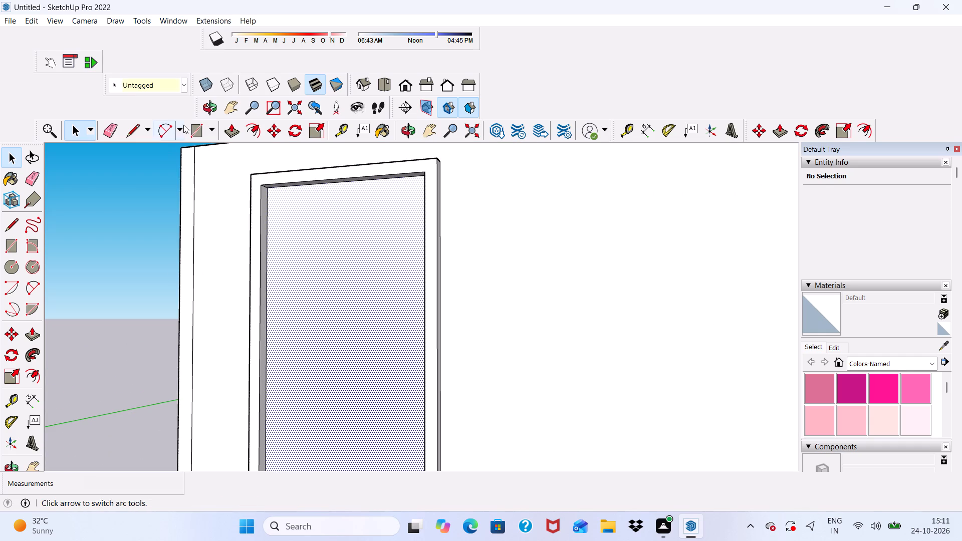
{"action": "left_click", "coordinate": [228, 127]}
{"action": "left_click", "coordinate": [353, 289]}
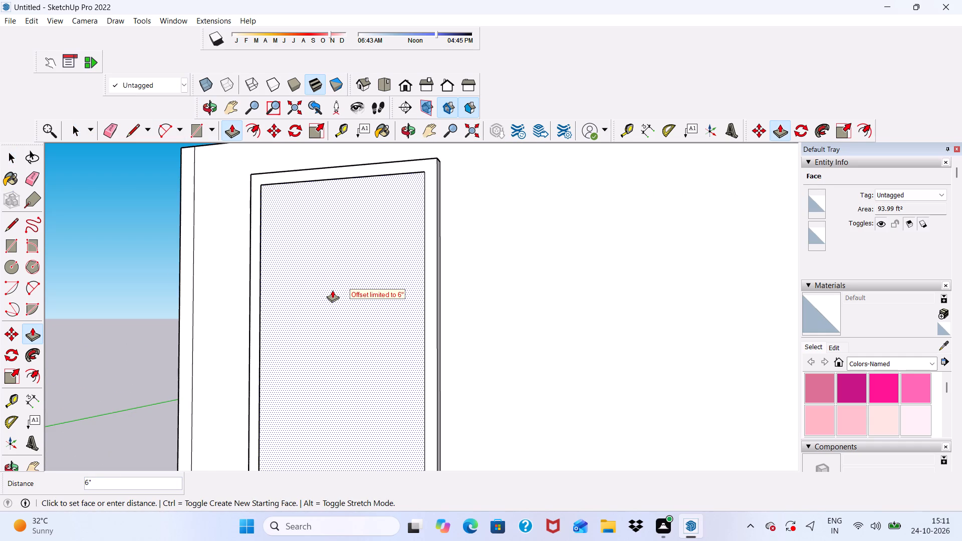
{"action": "type", "text": "3\""}
{"action": "key", "text": "Return"}
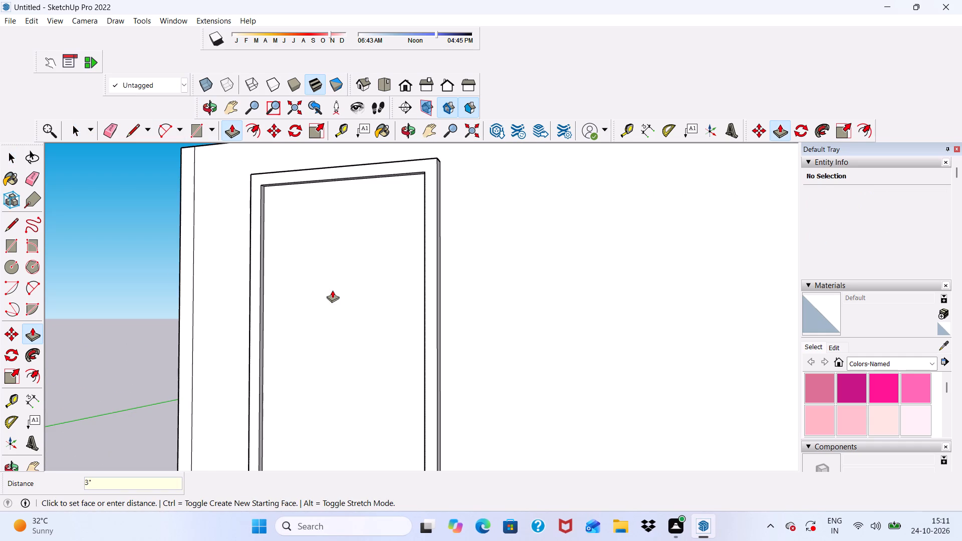
{"action": "key", "text": "space"}
Examine the door frame and panel up close and from both sides.
{"action": "scroll", "coordinate": [316, 272], "scroll_direction": "down", "scroll_amount": 7}
{"action": "scroll", "coordinate": [332, 294], "scroll_direction": "up", "scroll_amount": 1}
{"action": "middle_click_drag", "start_coordinate": [333, 295], "coordinate": [313, 293]}
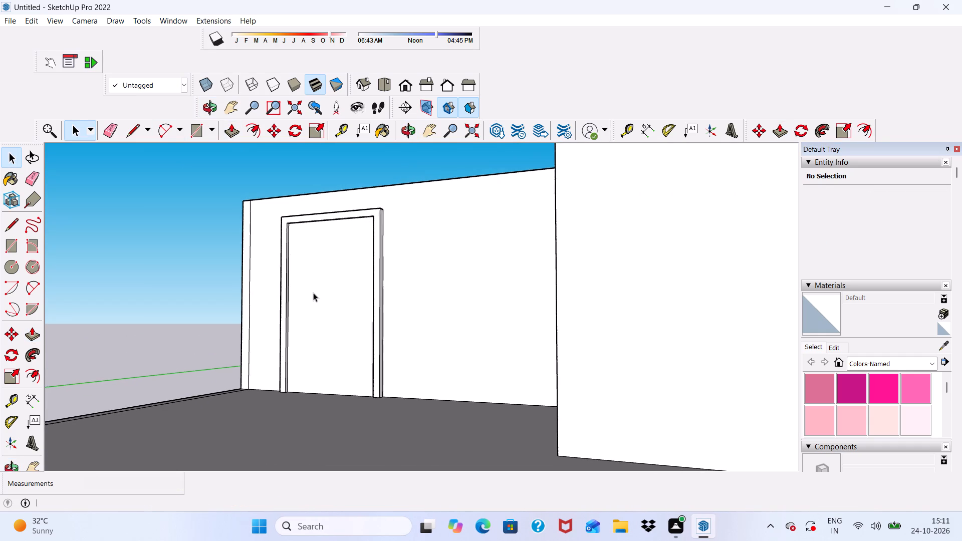
{"action": "scroll", "coordinate": [312, 291], "scroll_direction": "up", "scroll_amount": 1}
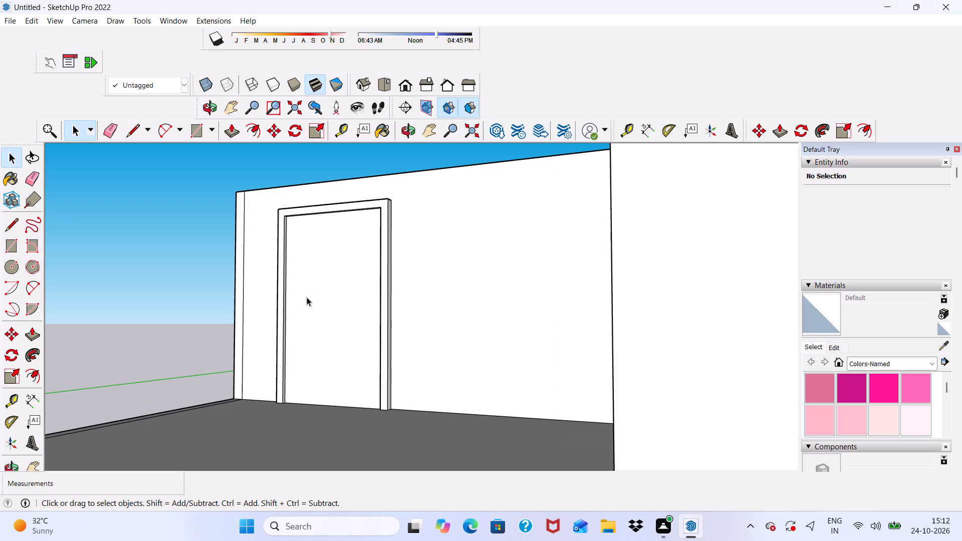
{"action": "scroll", "coordinate": [315, 298], "scroll_direction": "up", "scroll_amount": 6}
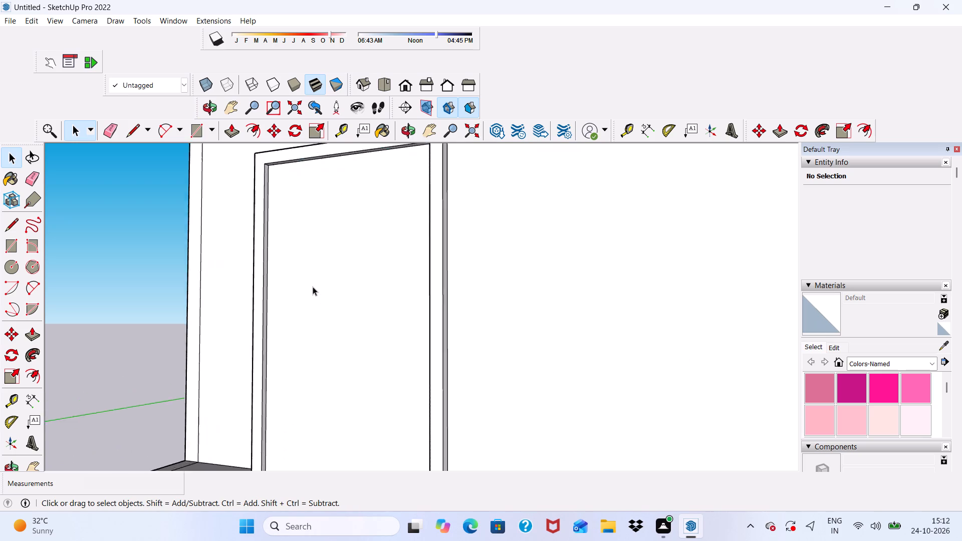
{"action": "scroll", "coordinate": [313, 287], "scroll_direction": "up", "scroll_amount": 3}
{"action": "scroll", "coordinate": [266, 250], "scroll_direction": "down", "scroll_amount": 2}
{"action": "middle_click_drag", "start_coordinate": [266, 254], "coordinate": [409, 303]}
{"action": "scroll", "coordinate": [379, 269], "scroll_direction": "up", "scroll_amount": 1}
{"action": "scroll", "coordinate": [360, 251], "scroll_direction": "down", "scroll_amount": 6}
{"action": "middle_click_drag", "start_coordinate": [366, 302], "coordinate": [361, 251]}
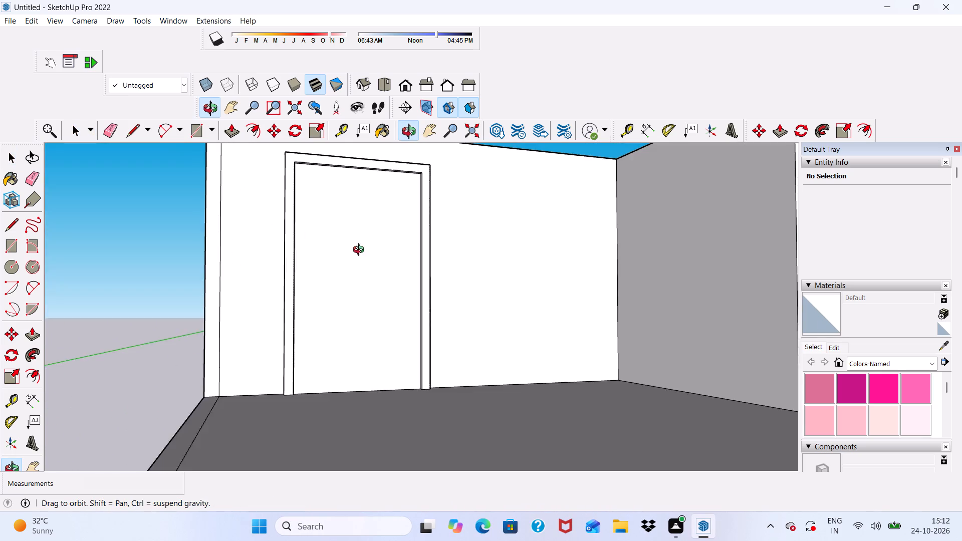
{"action": "middle_click_drag", "start_coordinate": [361, 251], "coordinate": [360, 244]}
{"action": "scroll", "coordinate": [329, 239], "scroll_direction": "down", "scroll_amount": 1}
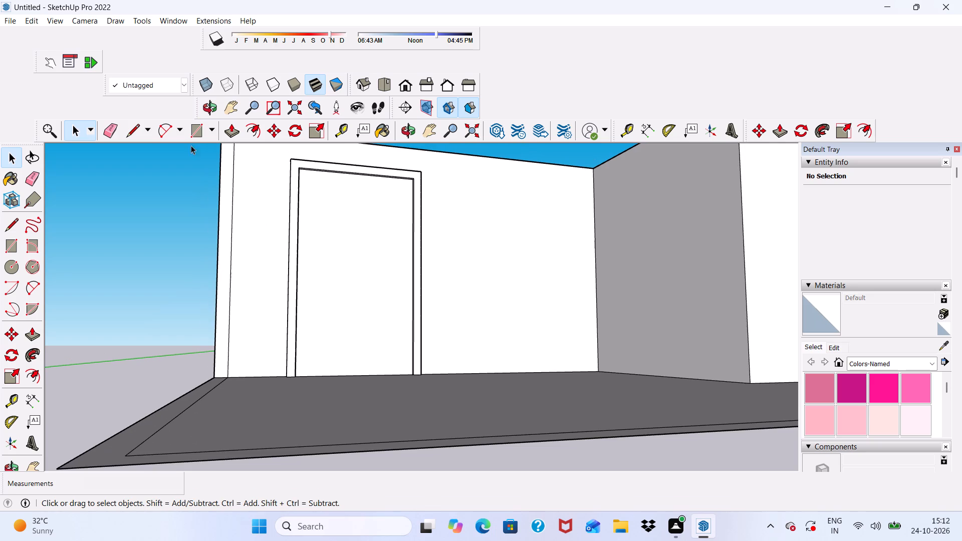
Draw a thin horizontal rectangle about 1" high by 7' 4" wide across the upper part of the door panel, between the frame's sides.
{"action": "left_click", "coordinate": [196, 134]}
{"action": "scroll", "coordinate": [314, 212], "scroll_direction": "up", "scroll_amount": 4}
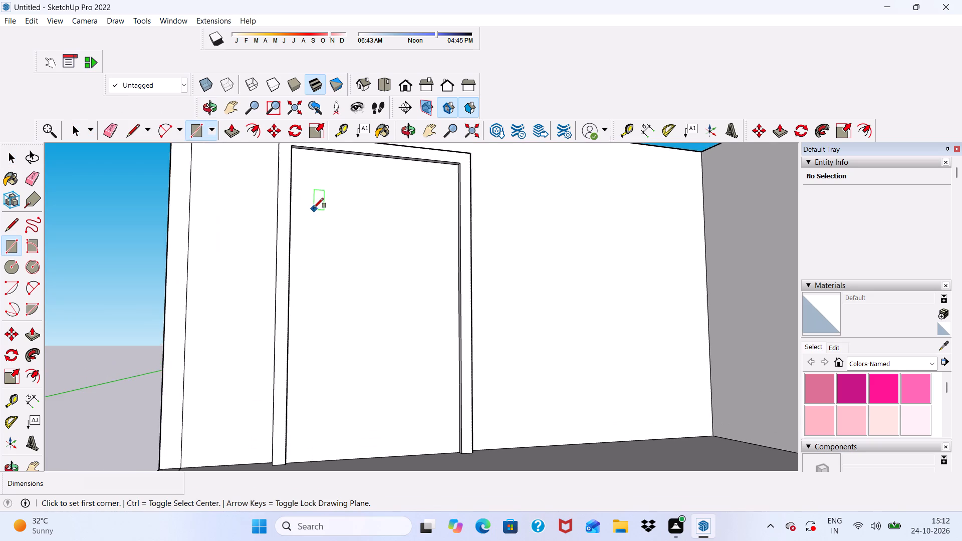
{"action": "scroll", "coordinate": [301, 194], "scroll_direction": "down", "scroll_amount": 3}
{"action": "scroll", "coordinate": [300, 195], "scroll_direction": "up", "scroll_amount": 2}
{"action": "scroll", "coordinate": [309, 194], "scroll_direction": "down", "scroll_amount": 1}
{"action": "middle_click_drag", "start_coordinate": [320, 201], "coordinate": [241, 218]}
{"action": "scroll", "coordinate": [240, 219], "scroll_direction": "up", "scroll_amount": 3}
{"action": "scroll", "coordinate": [285, 202], "scroll_direction": "up", "scroll_amount": 8}
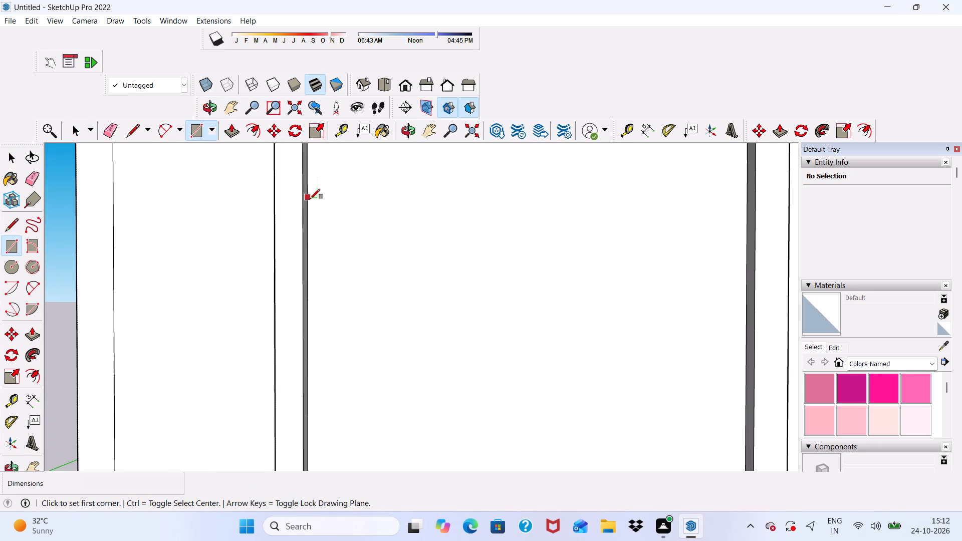
{"action": "left_click", "coordinate": [310, 203]}
{"action": "scroll", "coordinate": [348, 221], "scroll_direction": "down", "scroll_amount": 6}
{"action": "scroll", "coordinate": [547, 208], "scroll_direction": "up", "scroll_amount": 4}
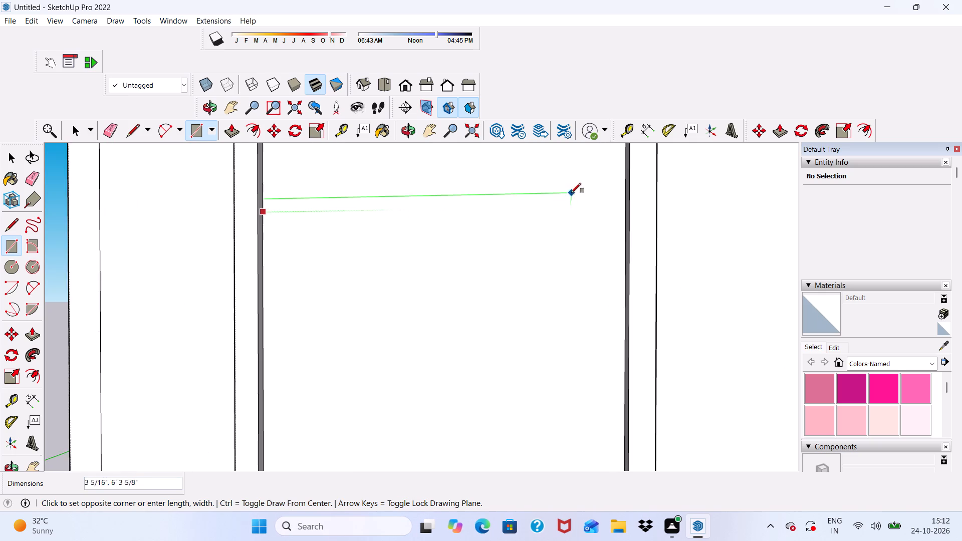
{"action": "scroll", "coordinate": [588, 225], "scroll_direction": "up", "scroll_amount": 4}
{"action": "scroll", "coordinate": [368, 241], "scroll_direction": "down", "scroll_amount": 4}
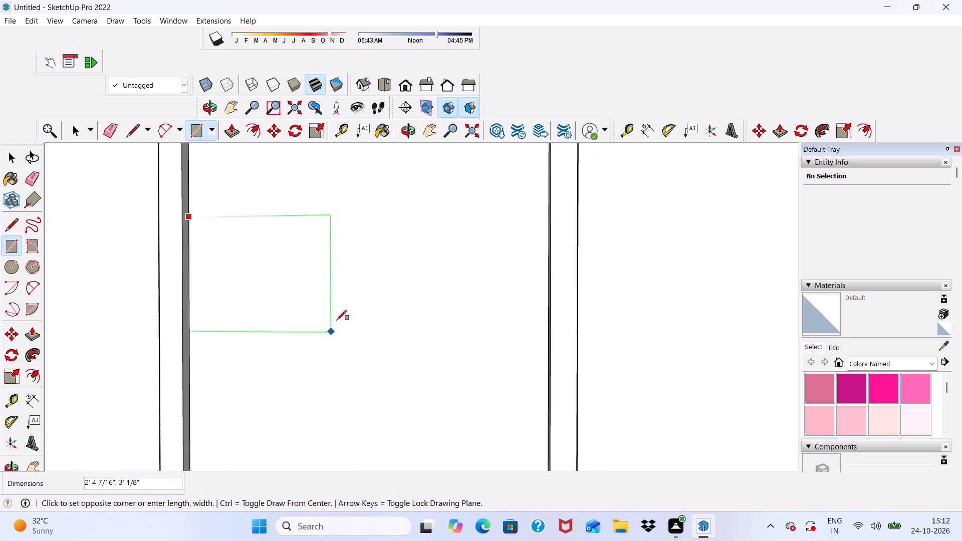
{"action": "scroll", "coordinate": [454, 268], "scroll_direction": "up", "scroll_amount": 3}
{"action": "scroll", "coordinate": [612, 200], "scroll_direction": "up", "scroll_amount": 6}
{"action": "scroll", "coordinate": [552, 185], "scroll_direction": "up", "scroll_amount": 3}
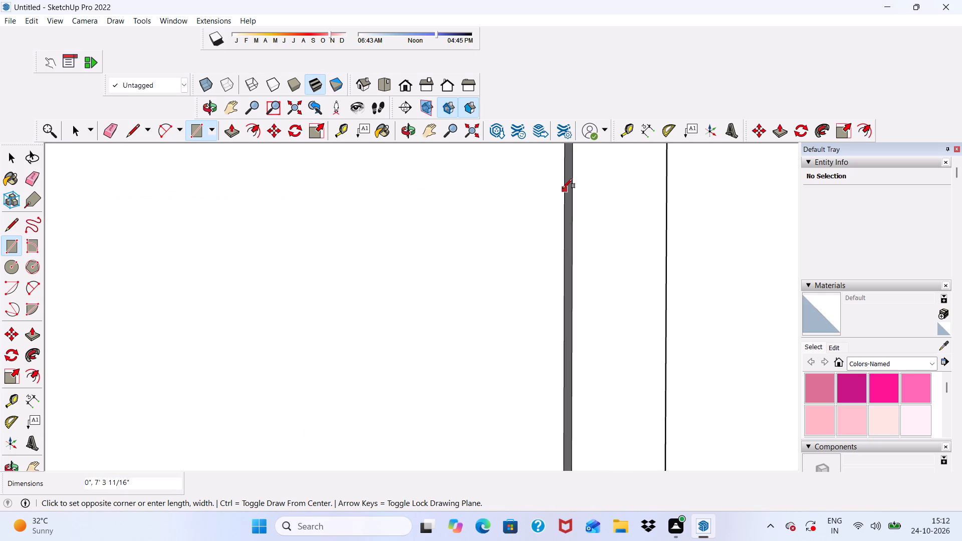
{"action": "scroll", "coordinate": [563, 188], "scroll_direction": "up", "scroll_amount": 5}
{"action": "scroll", "coordinate": [559, 166], "scroll_direction": "down", "scroll_amount": 2}
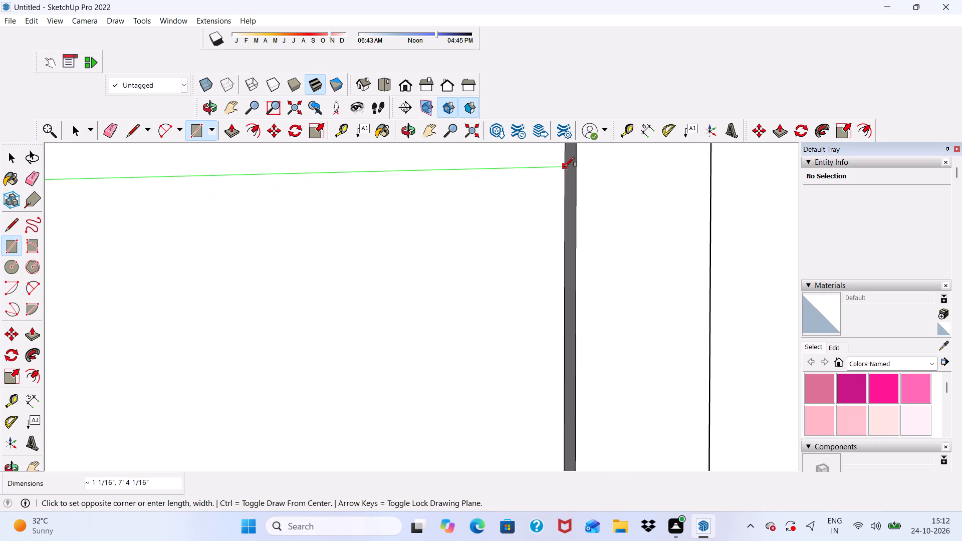
{"action": "scroll", "coordinate": [565, 167], "scroll_direction": "up", "scroll_amount": 7}
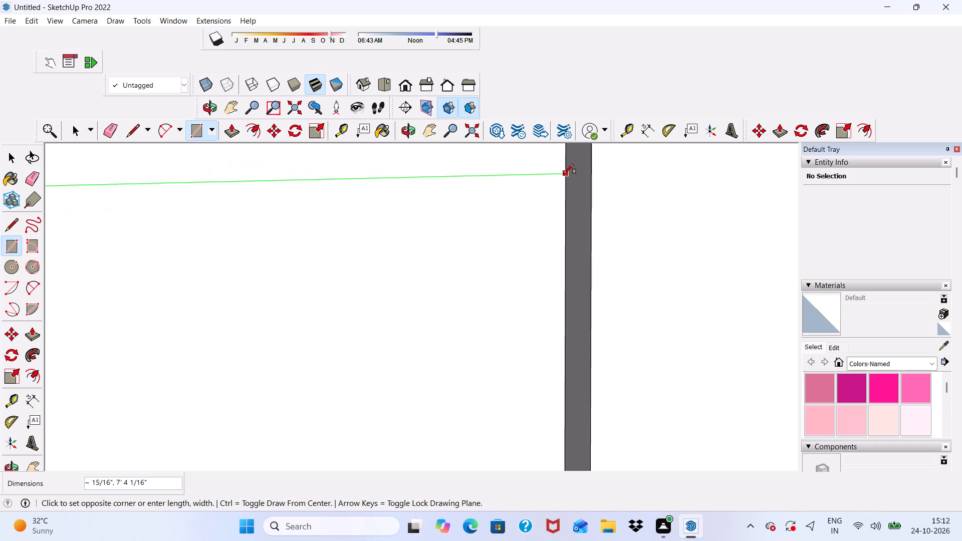
{"action": "left_click", "coordinate": [563, 168]}
{"action": "scroll", "coordinate": [555, 189], "scroll_direction": "down", "scroll_amount": 18}
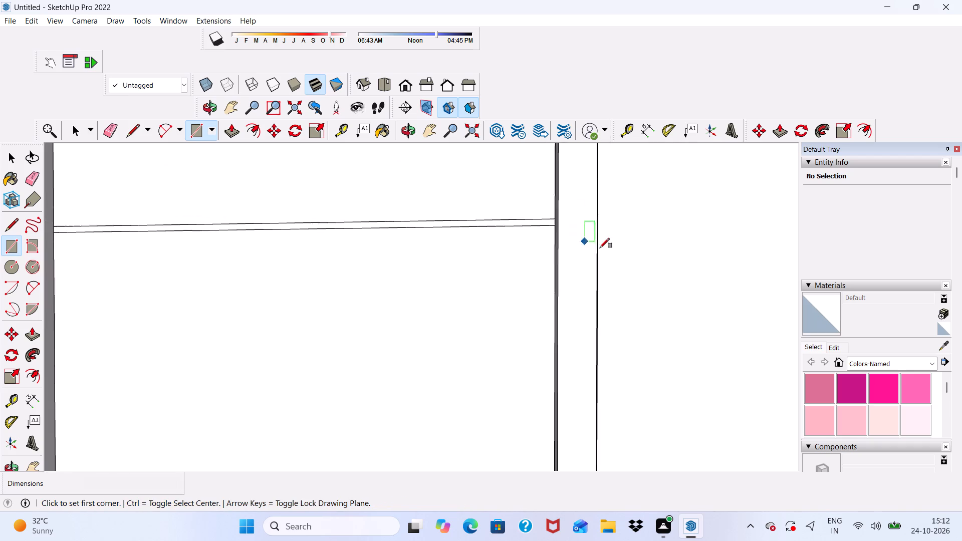
{"action": "scroll", "coordinate": [600, 248], "scroll_direction": "down", "scroll_amount": 10}
{"action": "key", "text": "space"}
{"action": "scroll", "coordinate": [406, 273], "scroll_direction": "down", "scroll_amount": 5}
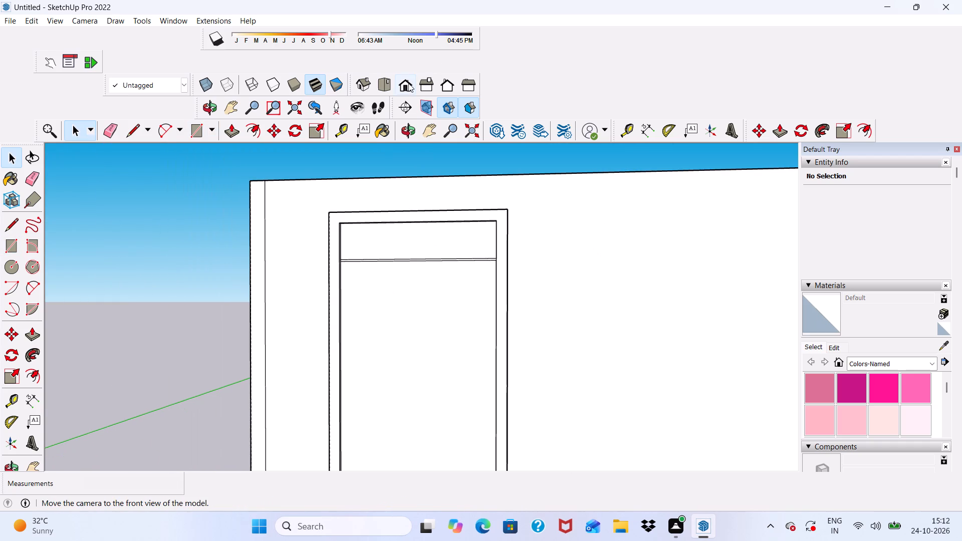
Switch to the standard front view of the door.
{"action": "left_click", "coordinate": [408, 83]}
{"action": "scroll", "coordinate": [478, 385], "scroll_direction": "down", "scroll_amount": 1}
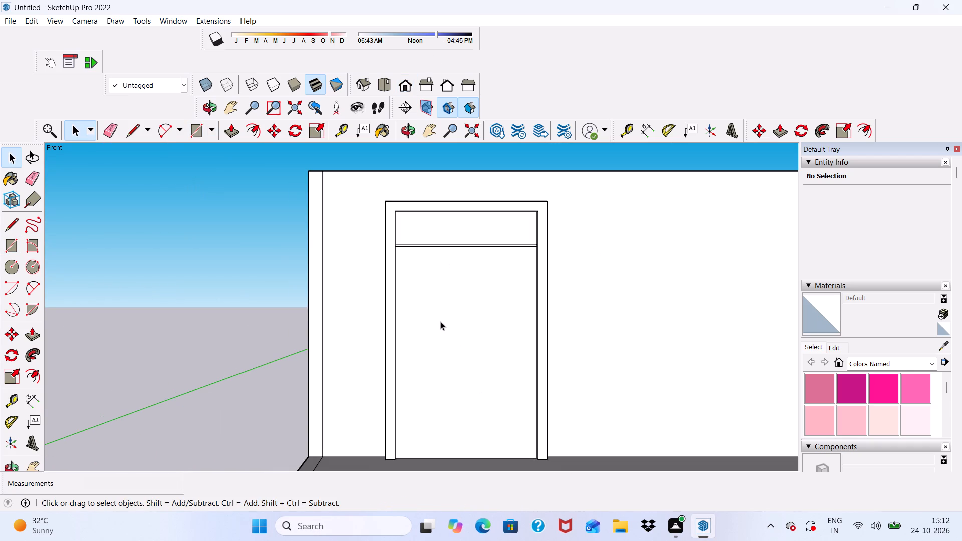
Undo the thin rectangle drawn across the upper part of the door panel.
{"action": "key", "text": "ctrl+z"}
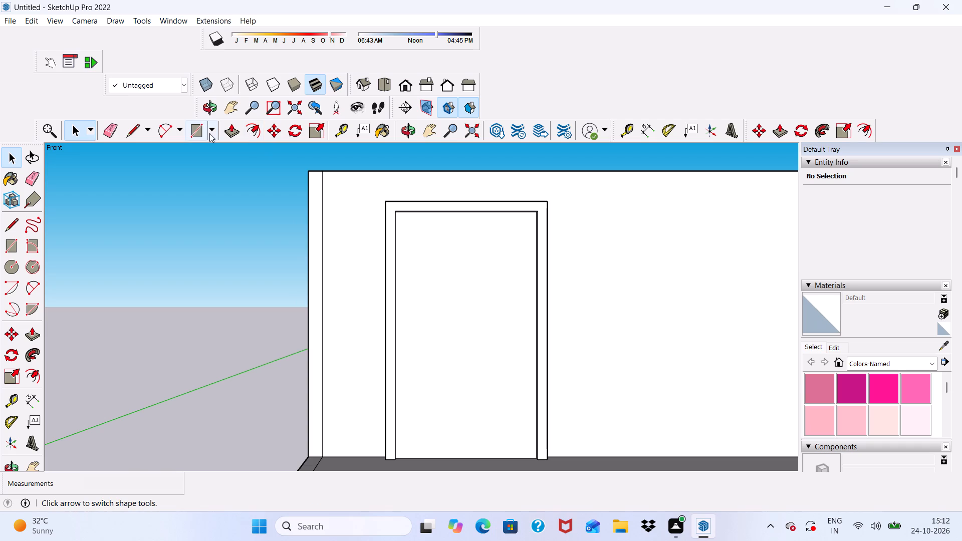
Draw a horizontal rectangle about 3" high by 7' 4" wide across the door panel's upper part, between the frame's sides.
{"action": "left_click", "coordinate": [197, 131]}
{"action": "middle_click_drag", "start_coordinate": [421, 350], "coordinate": [315, 355]}
{"action": "scroll", "coordinate": [383, 263], "scroll_direction": "up", "scroll_amount": 4}
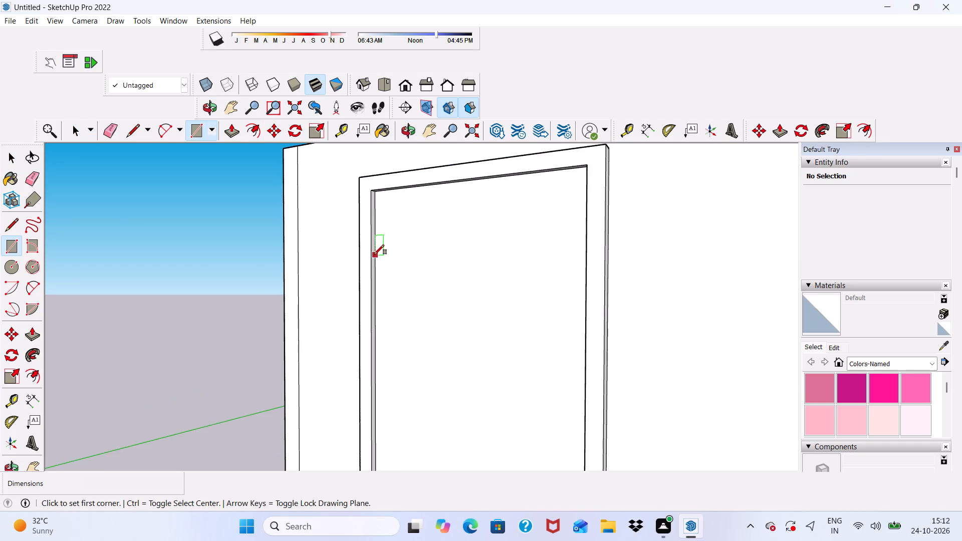
{"action": "scroll", "coordinate": [371, 249], "scroll_direction": "up", "scroll_amount": 2}
{"action": "left_click", "coordinate": [376, 249]}
{"action": "scroll", "coordinate": [434, 260], "scroll_direction": "down", "scroll_amount": 9}
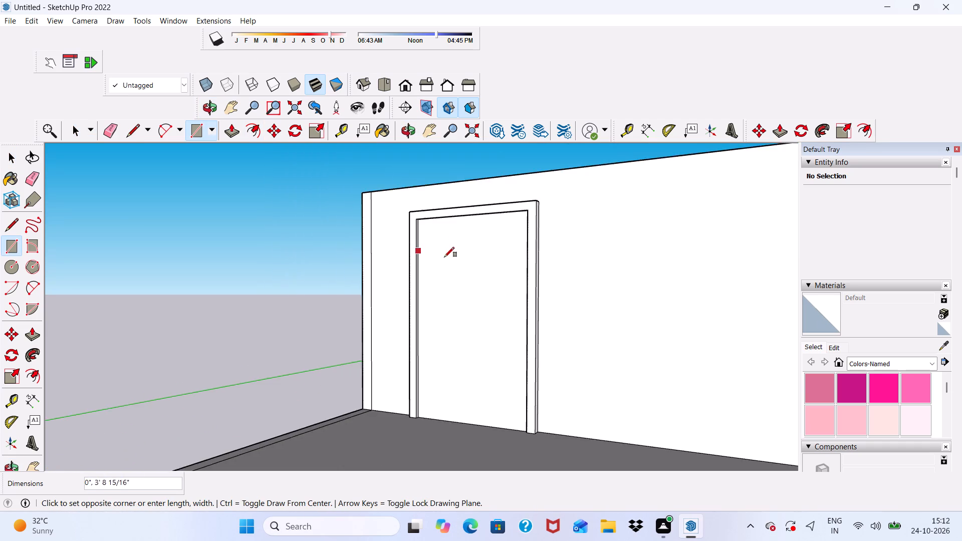
{"action": "middle_click_drag", "start_coordinate": [444, 257], "coordinate": [543, 268]}
{"action": "scroll", "coordinate": [449, 257], "scroll_direction": "down", "scroll_amount": 9}
{"action": "scroll", "coordinate": [379, 263], "scroll_direction": "down", "scroll_amount": 4}
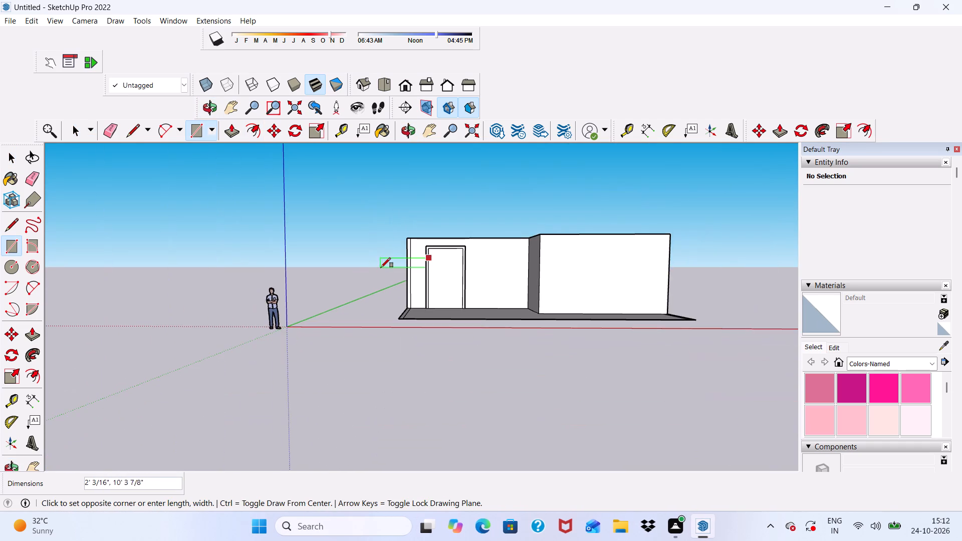
{"action": "scroll", "coordinate": [372, 268], "scroll_direction": "down", "scroll_amount": 4}
{"action": "scroll", "coordinate": [485, 246], "scroll_direction": "up", "scroll_amount": 15}
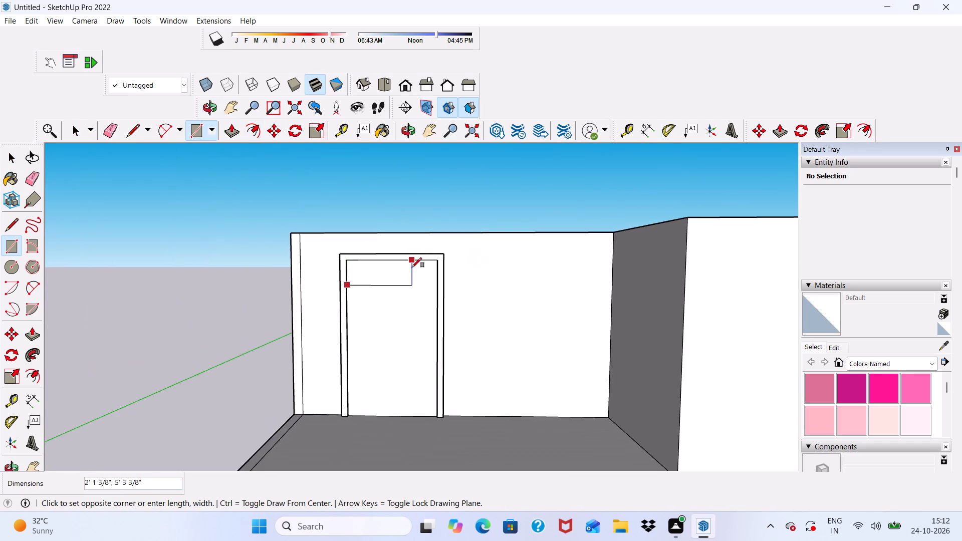
{"action": "scroll", "coordinate": [412, 267], "scroll_direction": "up", "scroll_amount": 20}
{"action": "scroll", "coordinate": [412, 267], "scroll_direction": "up", "scroll_amount": 2}
{"action": "scroll", "coordinate": [478, 292], "scroll_direction": "down", "scroll_amount": 3}
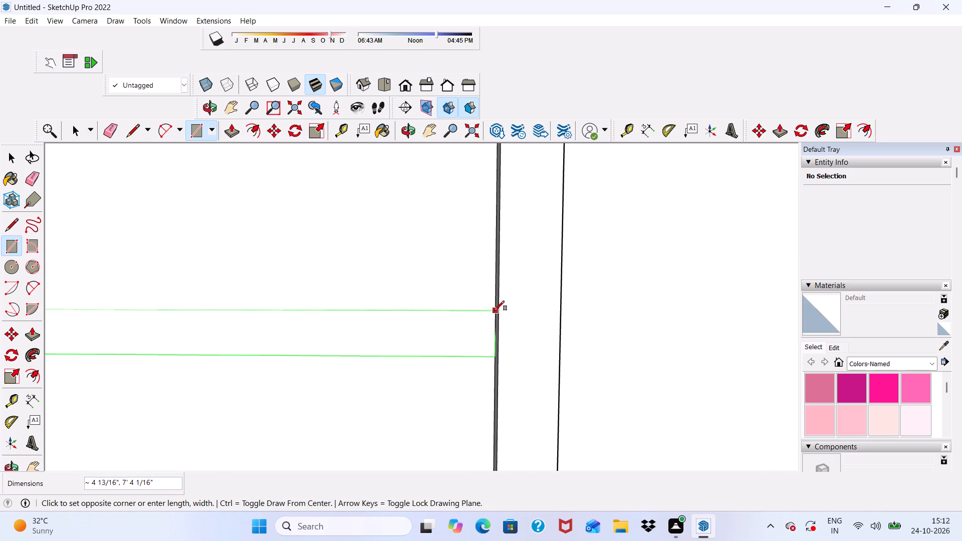
{"action": "scroll", "coordinate": [495, 311], "scroll_direction": "up", "scroll_amount": 2}
{"action": "scroll", "coordinate": [495, 312], "scroll_direction": "down", "scroll_amount": 2}
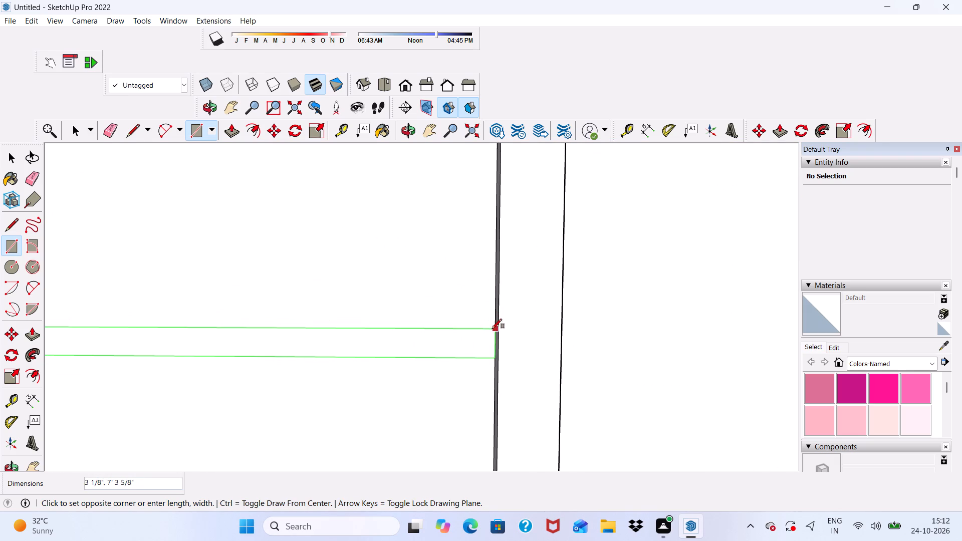
{"action": "scroll", "coordinate": [495, 330], "scroll_direction": "up", "scroll_amount": 8}
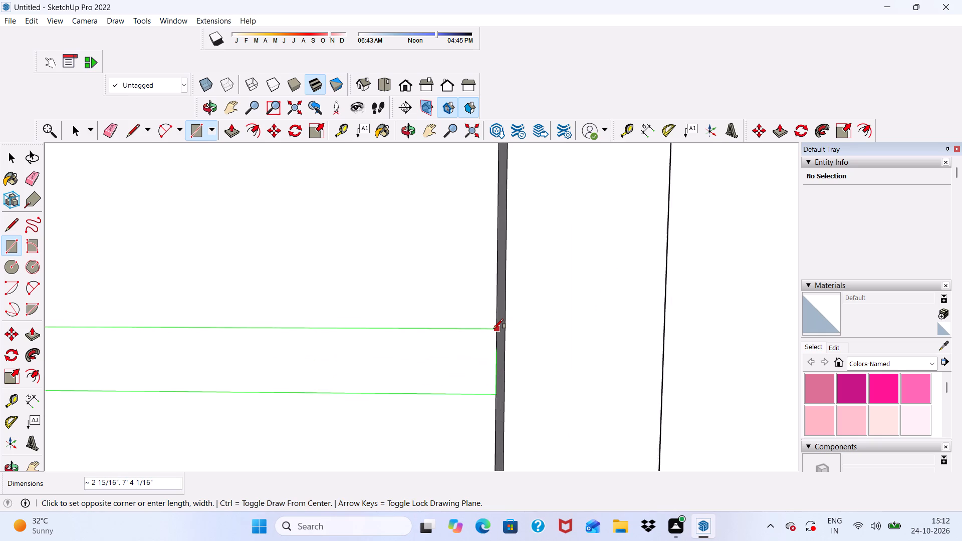
{"action": "scroll", "coordinate": [494, 329], "scroll_direction": "up", "scroll_amount": 1}
{"action": "left_click", "coordinate": [494, 328]}
Draw a narrow vertical rectangle about 6' 6" high by 2 3/4" wide near the door panel's middle, just below the horizontal strip.
{"action": "scroll", "coordinate": [477, 312], "scroll_direction": "down", "scroll_amount": 15}
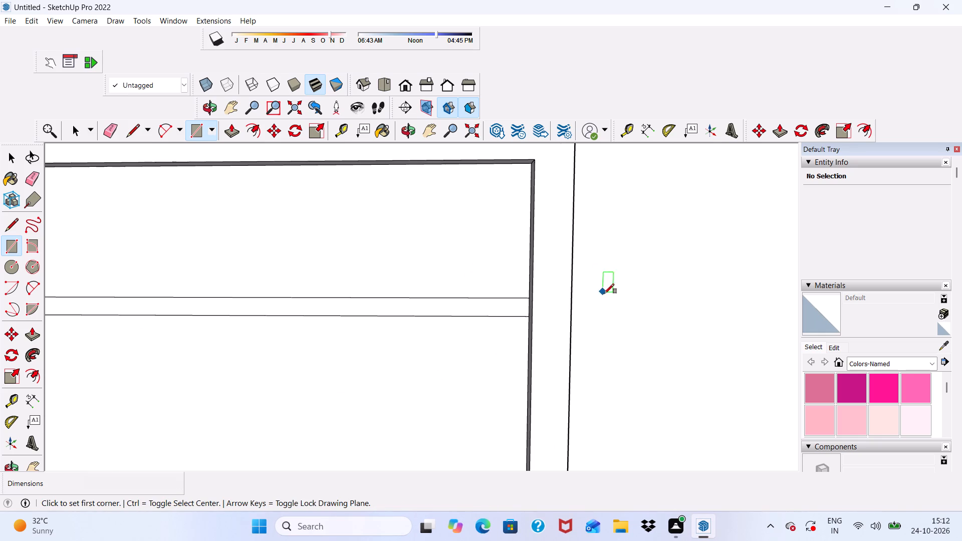
{"action": "scroll", "coordinate": [604, 294], "scroll_direction": "down", "scroll_amount": 11}
{"action": "middle_click_drag", "start_coordinate": [589, 336], "coordinate": [567, 334]}
{"action": "scroll", "coordinate": [545, 309], "scroll_direction": "down", "scroll_amount": 5}
{"action": "scroll", "coordinate": [509, 333], "scroll_direction": "up", "scroll_amount": 5}
{"action": "scroll", "coordinate": [504, 287], "scroll_direction": "up", "scroll_amount": 4}
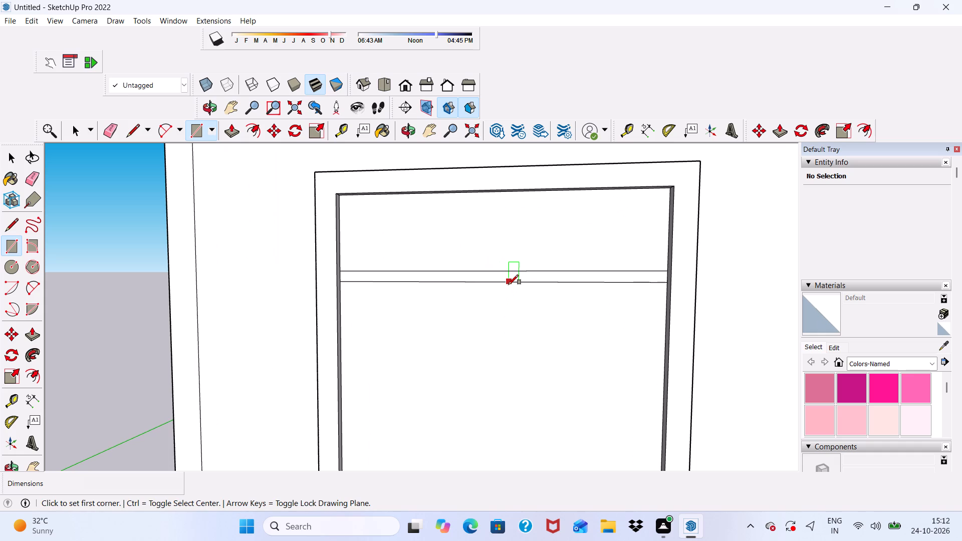
{"action": "left_click", "coordinate": [513, 290]}
{"action": "scroll", "coordinate": [493, 305], "scroll_direction": "down", "scroll_amount": 6}
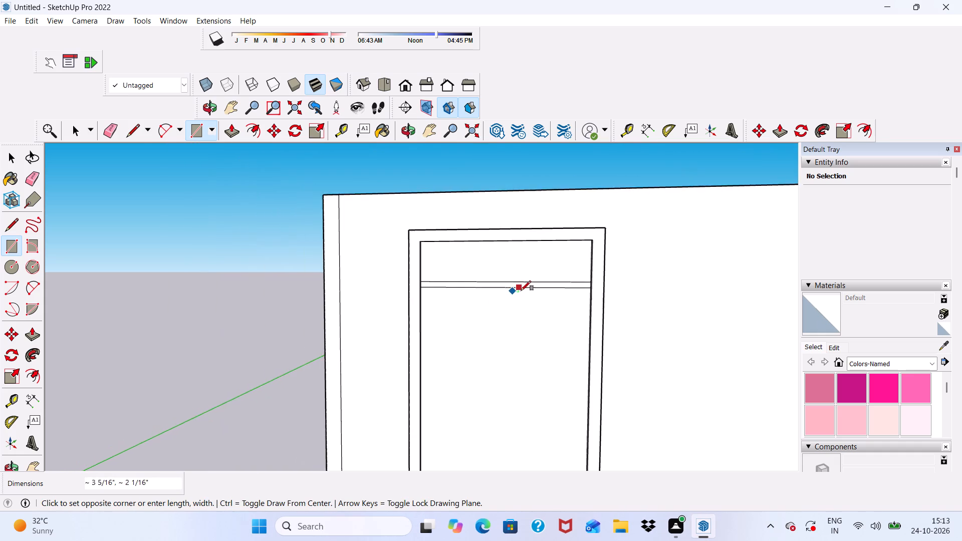
{"action": "scroll", "coordinate": [521, 291], "scroll_direction": "down", "scroll_amount": 5}
{"action": "scroll", "coordinate": [519, 359], "scroll_direction": "up", "scroll_amount": 7}
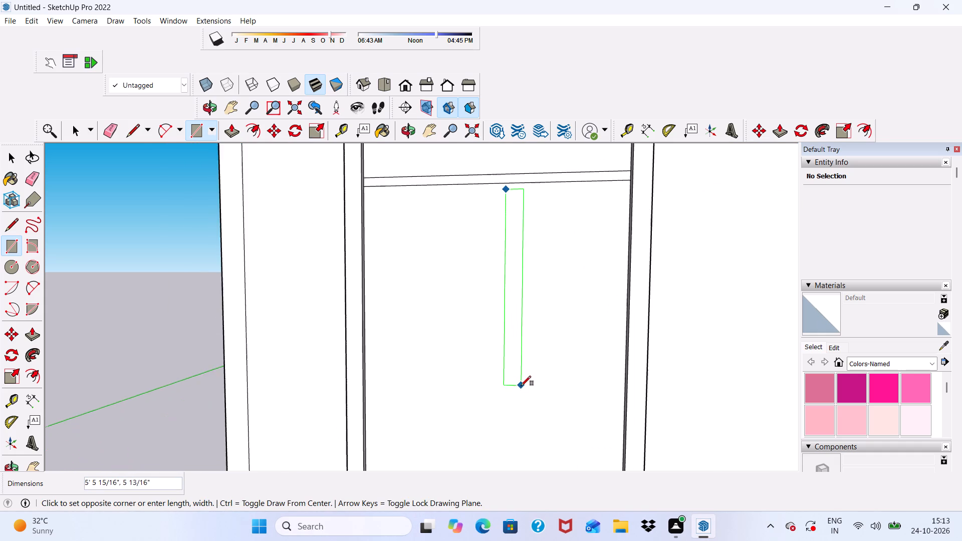
{"action": "scroll", "coordinate": [521, 386], "scroll_direction": "up", "scroll_amount": 5}
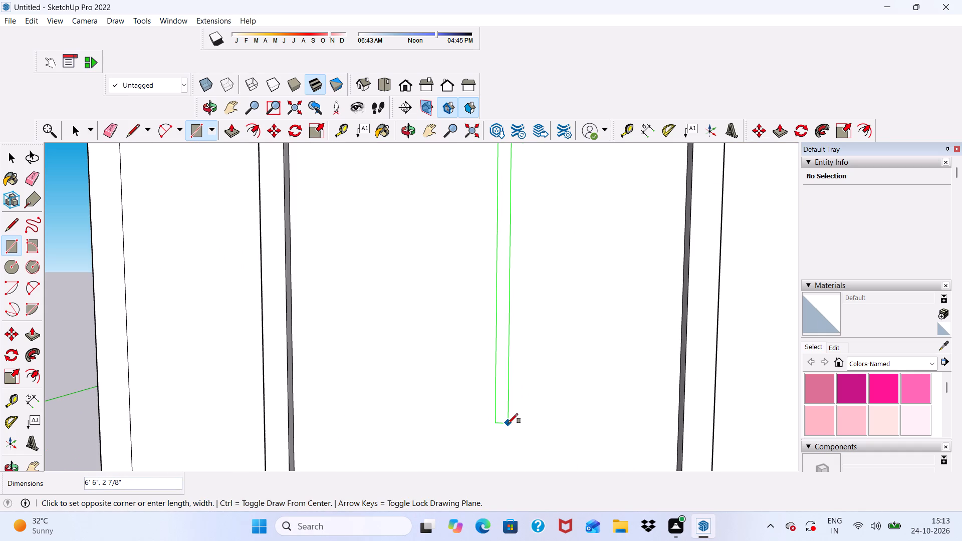
{"action": "left_click", "coordinate": [508, 423]}
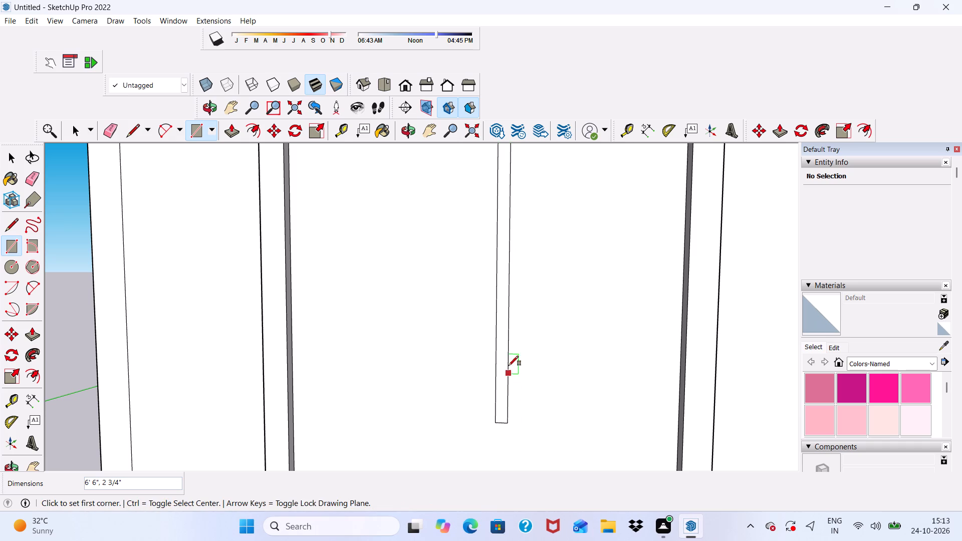
{"action": "scroll", "coordinate": [507, 346], "scroll_direction": "down", "scroll_amount": 9}
{"action": "scroll", "coordinate": [493, 305], "scroll_direction": "up", "scroll_amount": 6}
{"action": "key", "text": "space"}
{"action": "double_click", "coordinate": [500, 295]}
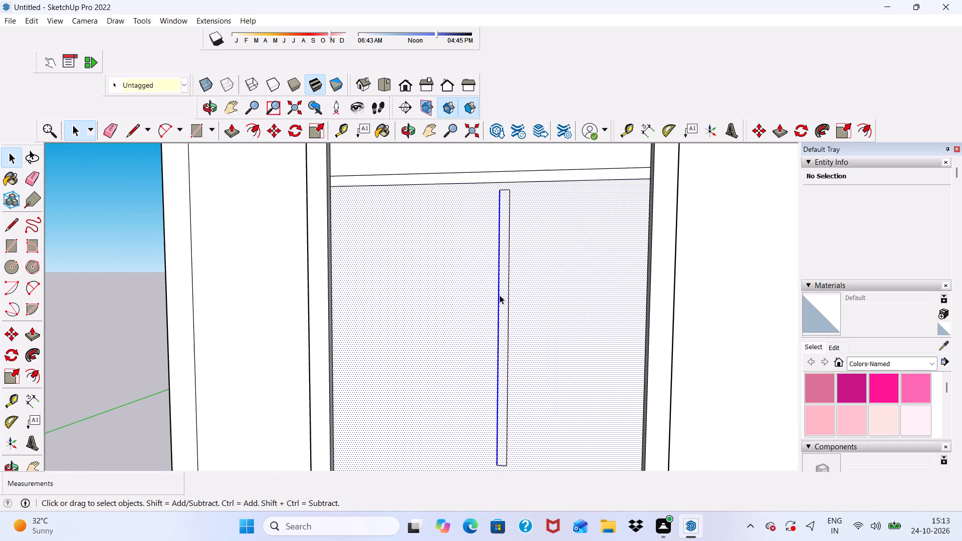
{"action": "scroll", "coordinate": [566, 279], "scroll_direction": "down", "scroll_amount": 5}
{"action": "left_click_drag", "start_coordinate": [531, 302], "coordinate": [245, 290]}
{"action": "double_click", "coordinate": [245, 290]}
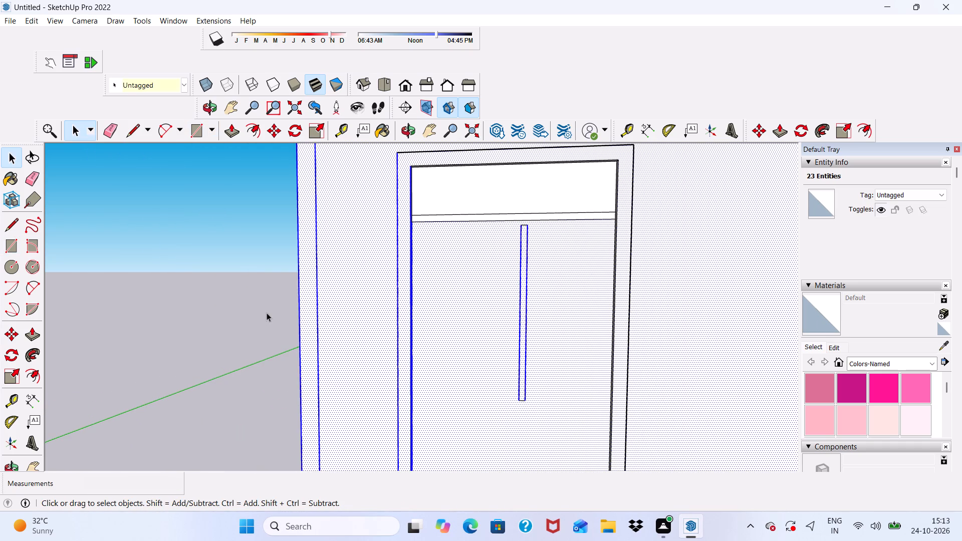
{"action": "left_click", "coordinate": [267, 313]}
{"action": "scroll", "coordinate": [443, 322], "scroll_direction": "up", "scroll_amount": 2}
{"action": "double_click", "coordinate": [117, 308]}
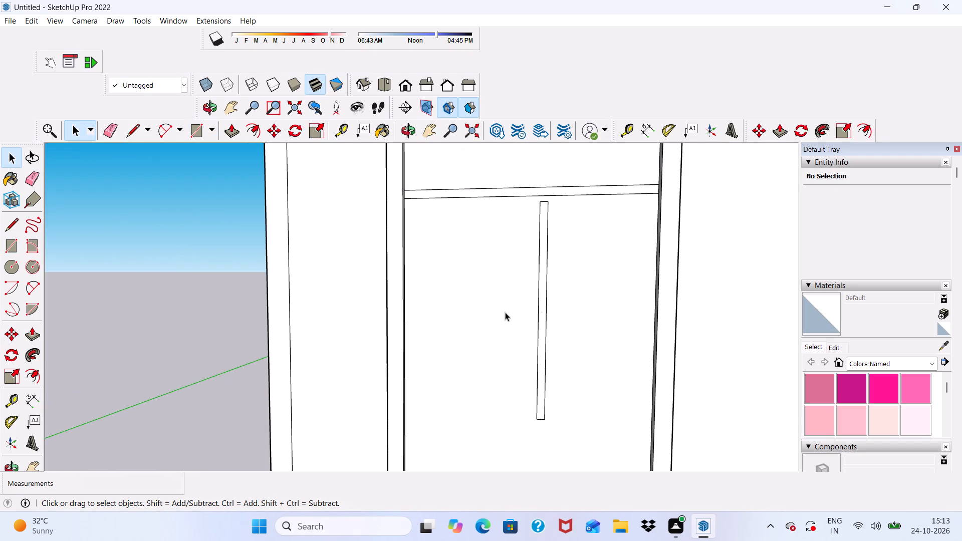
Copy the narrow vertical rectangle with its edges about 6 7/16" horizontally toward the door's right side, then clear the selection.
{"action": "scroll", "coordinate": [542, 312], "scroll_direction": "up", "scroll_amount": 3}
{"action": "double_click", "coordinate": [538, 316]}
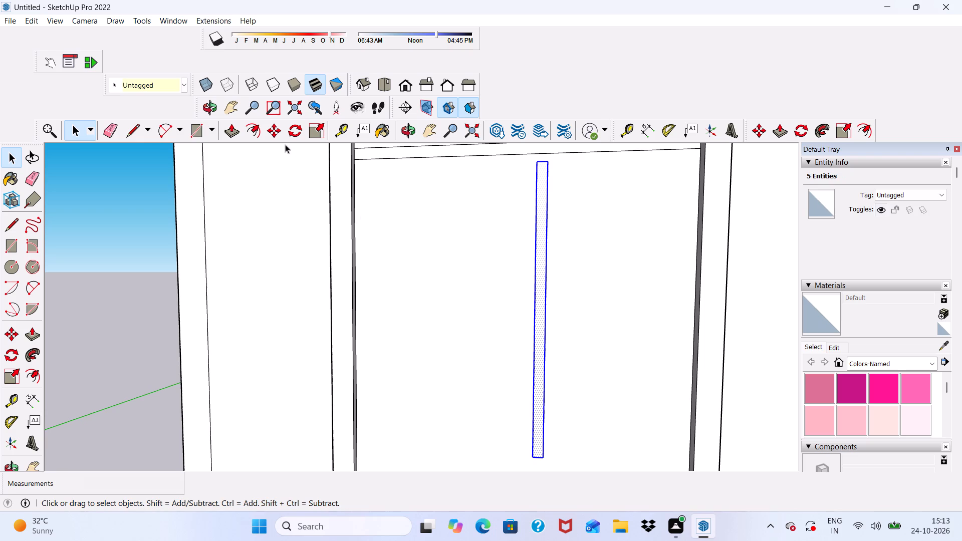
{"action": "left_click", "coordinate": [270, 127]}
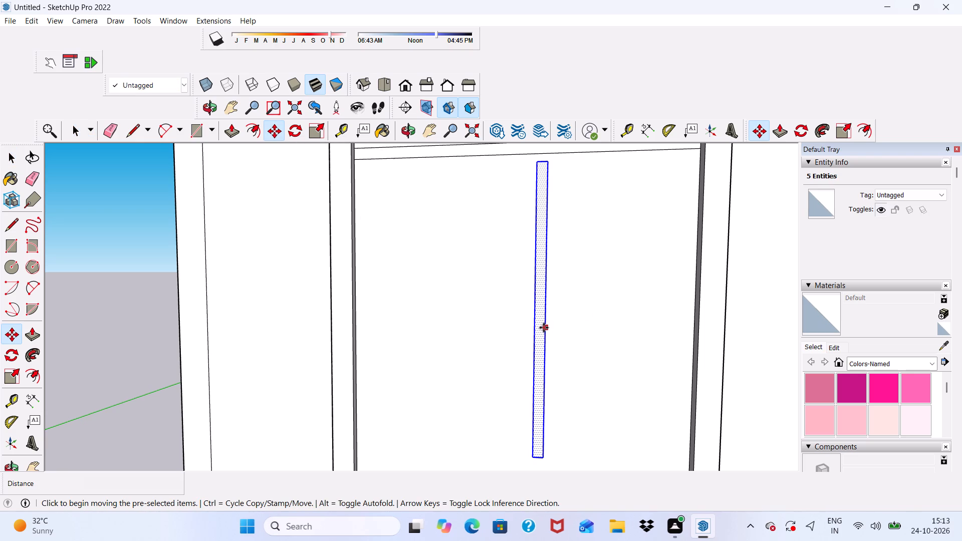
{"action": "left_click", "coordinate": [544, 328]}
{"action": "scroll", "coordinate": [375, 313], "scroll_direction": "down", "scroll_amount": 4}
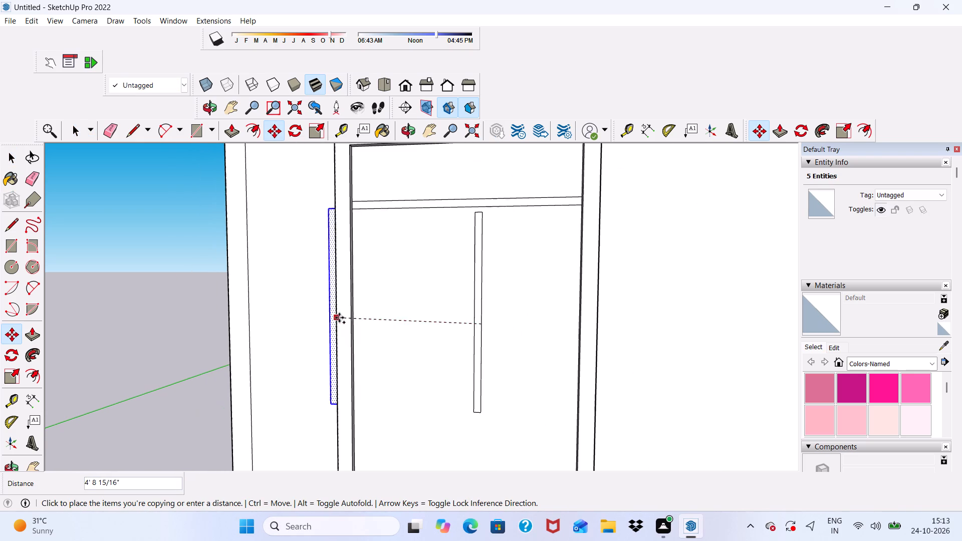
{"action": "scroll", "coordinate": [500, 325], "scroll_direction": "up", "scroll_amount": 3}
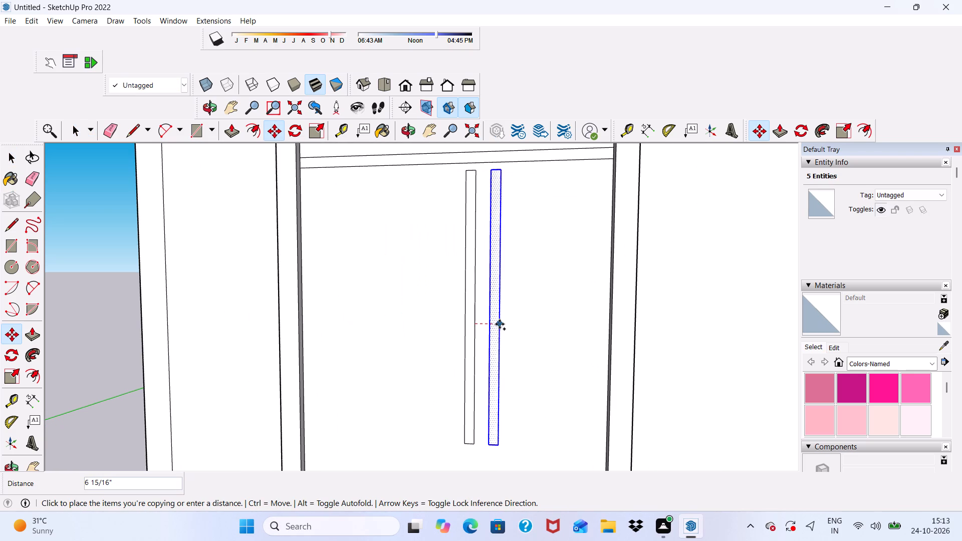
{"action": "scroll", "coordinate": [500, 324], "scroll_direction": "up", "scroll_amount": 1}
{"action": "left_click", "coordinate": [498, 322]}
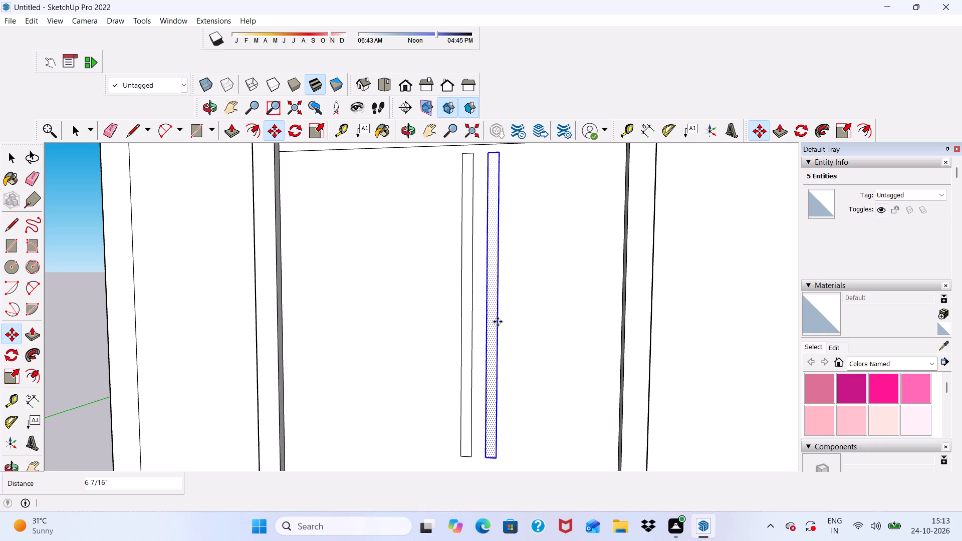
{"action": "scroll", "coordinate": [492, 319], "scroll_direction": "down", "scroll_amount": 3}
{"action": "scroll", "coordinate": [318, 321], "scroll_direction": "down", "scroll_amount": 5}
{"action": "scroll", "coordinate": [451, 339], "scroll_direction": "up", "scroll_amount": 1}
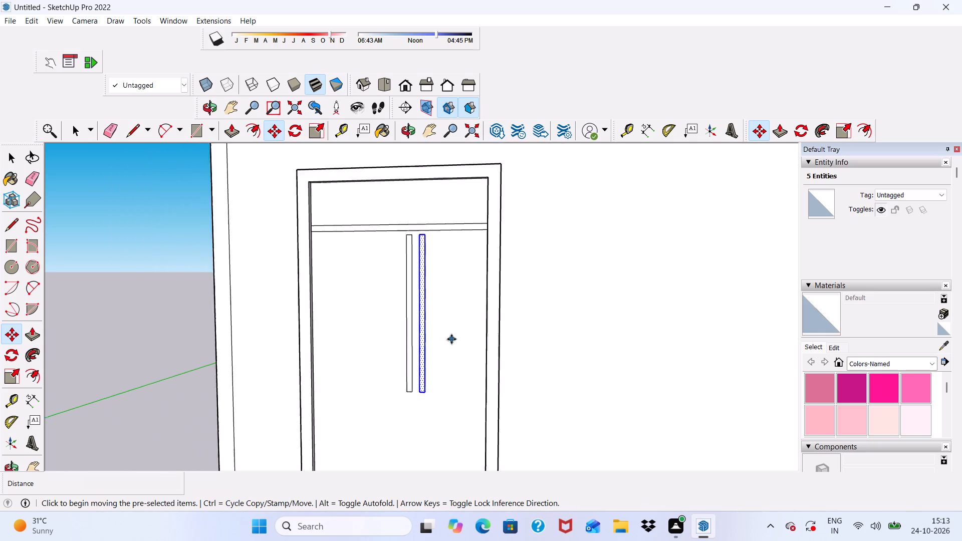
{"action": "scroll", "coordinate": [451, 339], "scroll_direction": "up", "scroll_amount": 1}
{"action": "key", "text": "space"}
{"action": "scroll", "coordinate": [437, 282], "scroll_direction": "up", "scroll_amount": 5}
{"action": "scroll", "coordinate": [109, 332], "scroll_direction": "down", "scroll_amount": 10}
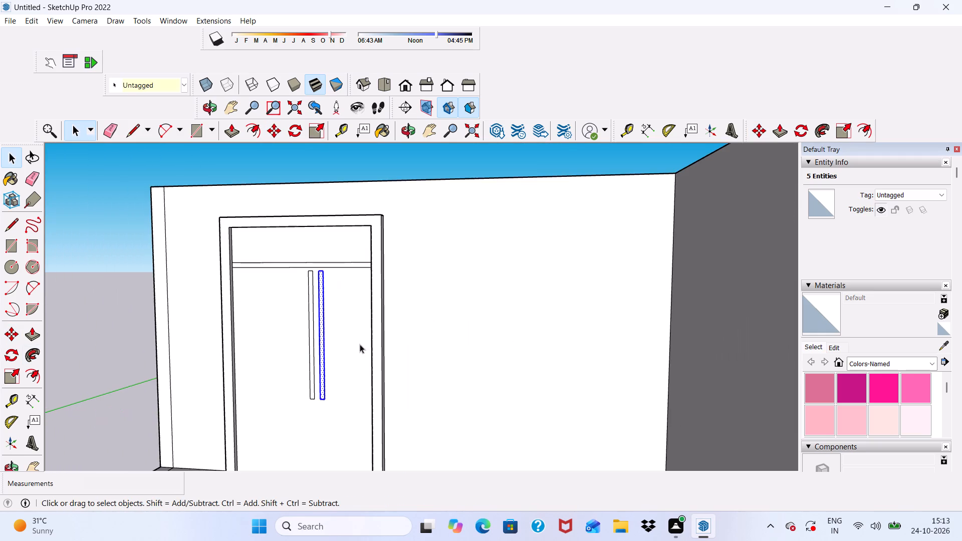
{"action": "left_click", "coordinate": [63, 320]}
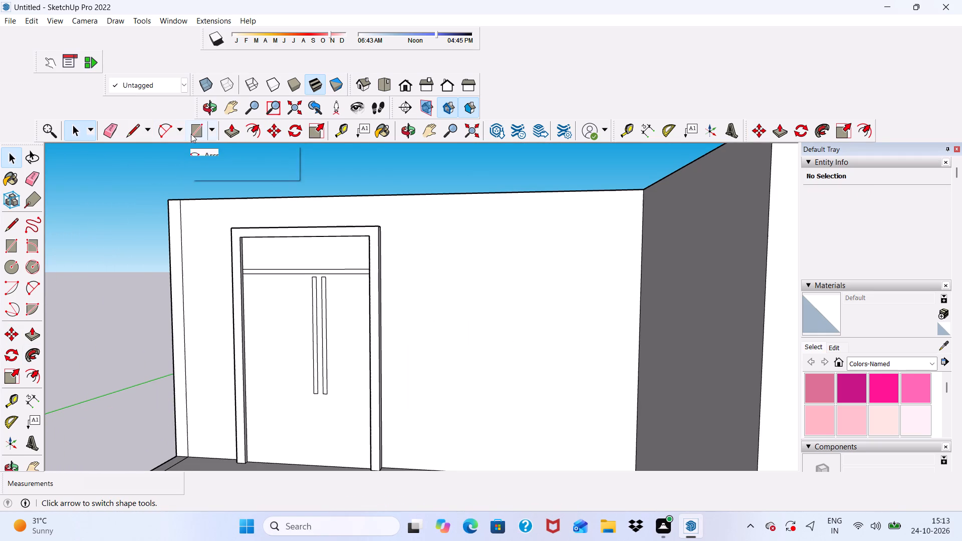
Draw a small upright rectangle about 7 1/2" high by 3 5/16" wide between the right vertical strip and the door frame.
{"action": "left_click", "coordinate": [191, 134]}
{"action": "scroll", "coordinate": [238, 218], "scroll_direction": "down", "scroll_amount": 5}
{"action": "scroll", "coordinate": [313, 311], "scroll_direction": "up", "scroll_amount": 4}
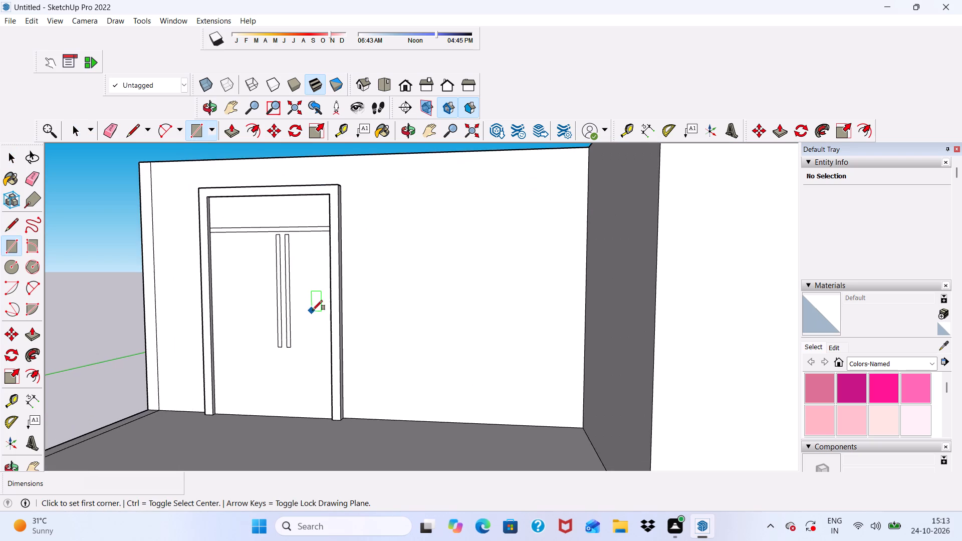
{"action": "scroll", "coordinate": [325, 303], "scroll_direction": "up", "scroll_amount": 8}
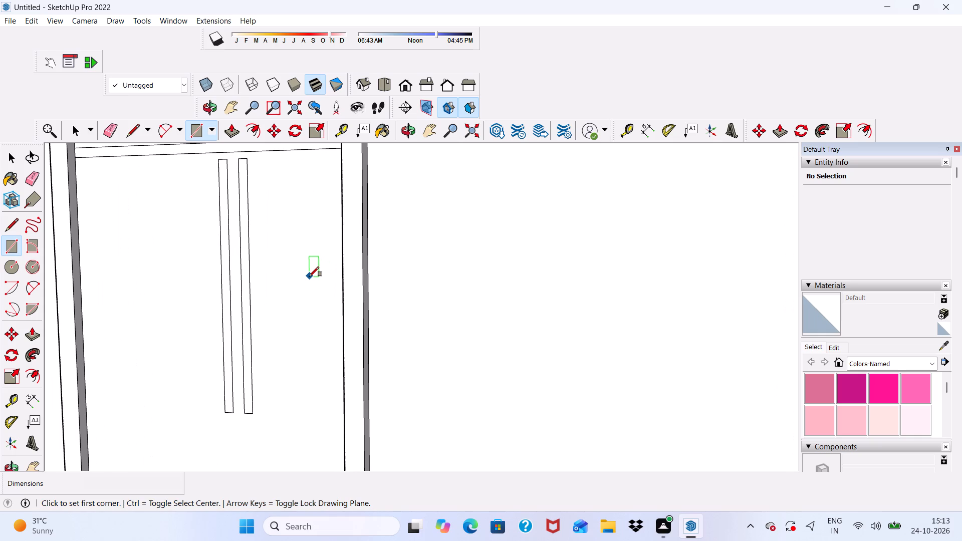
{"action": "scroll", "coordinate": [291, 300], "scroll_direction": "up", "scroll_amount": 6}
{"action": "scroll", "coordinate": [294, 300], "scroll_direction": "down", "scroll_amount": 7}
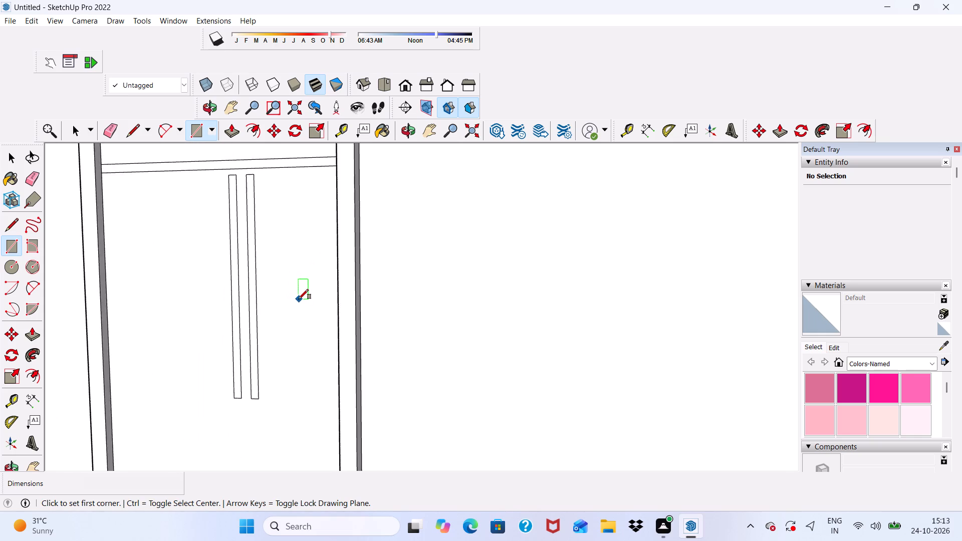
{"action": "scroll", "coordinate": [299, 299], "scroll_direction": "down", "scroll_amount": 6}
{"action": "scroll", "coordinate": [281, 263], "scroll_direction": "up", "scroll_amount": 9}
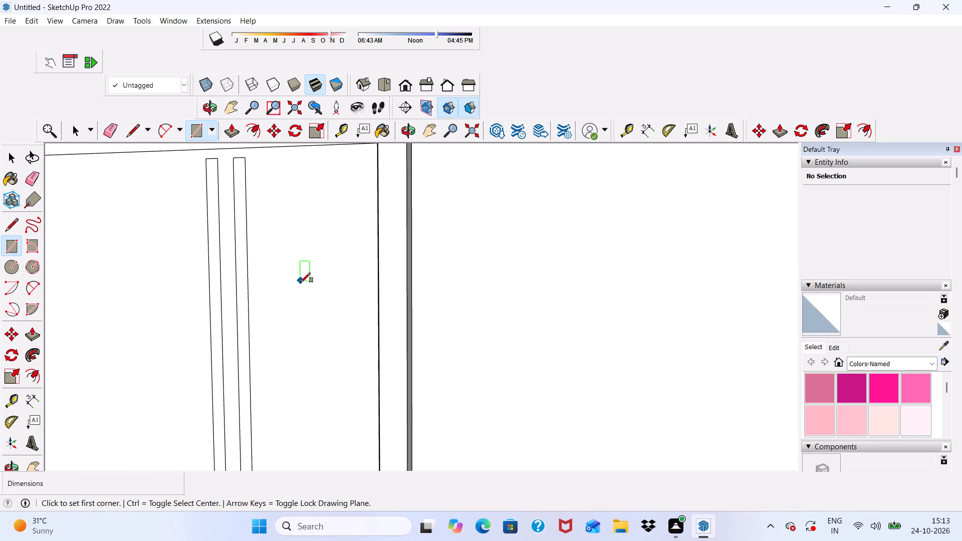
{"action": "left_click", "coordinate": [302, 300]}
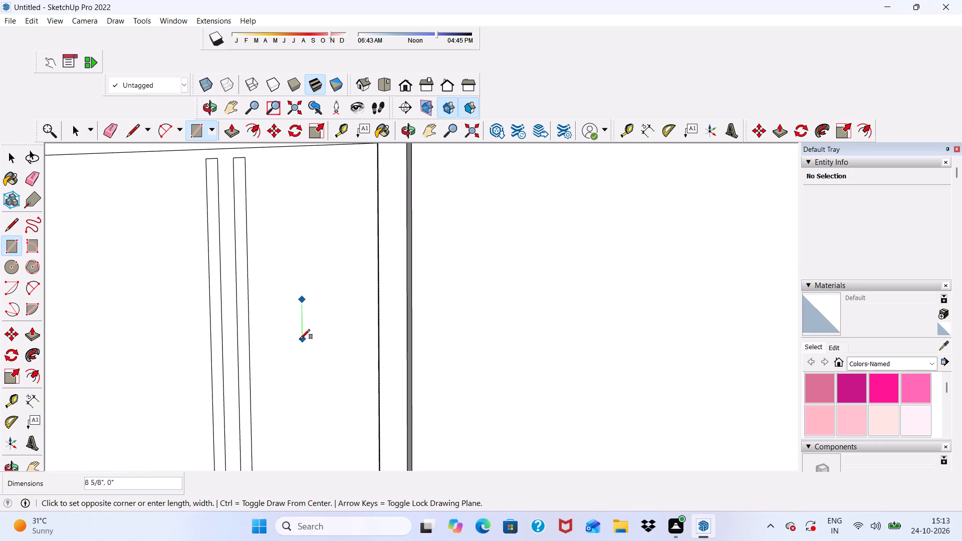
{"action": "scroll", "coordinate": [306, 335], "scroll_direction": "down", "scroll_amount": 4}
{"action": "scroll", "coordinate": [322, 306], "scroll_direction": "up", "scroll_amount": 5}
{"action": "scroll", "coordinate": [325, 252], "scroll_direction": "down", "scroll_amount": 5}
{"action": "scroll", "coordinate": [325, 338], "scroll_direction": "up", "scroll_amount": 3}
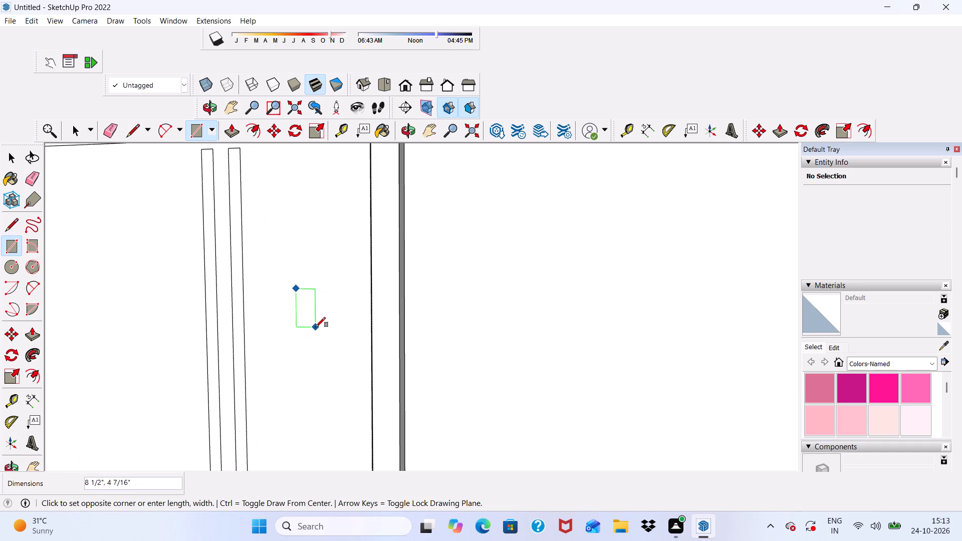
{"action": "left_click", "coordinate": [311, 323]}
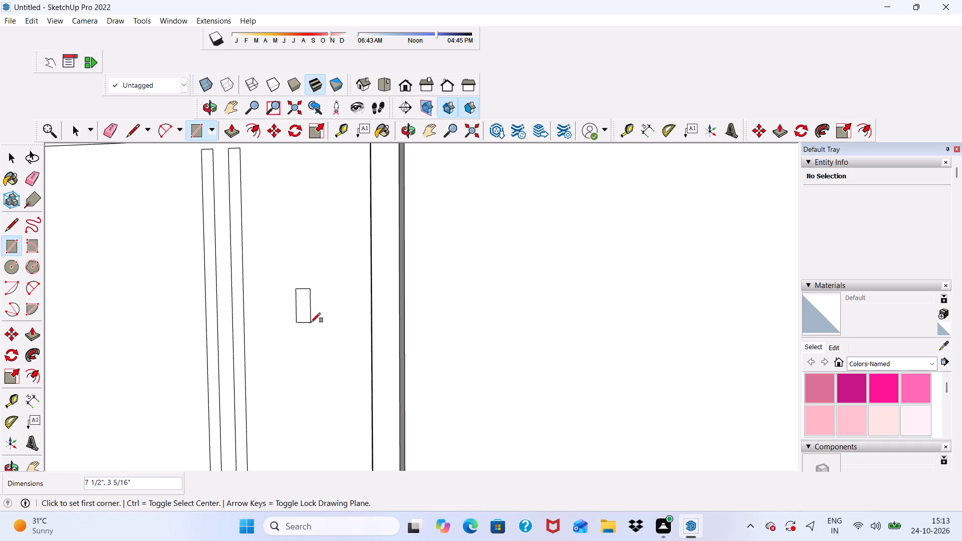
Copy the small upright rectangle beside the right vertical strip about 3' 5/16" straight down the door panel.
{"action": "key", "text": "space"}
{"action": "double_click", "coordinate": [305, 307]}
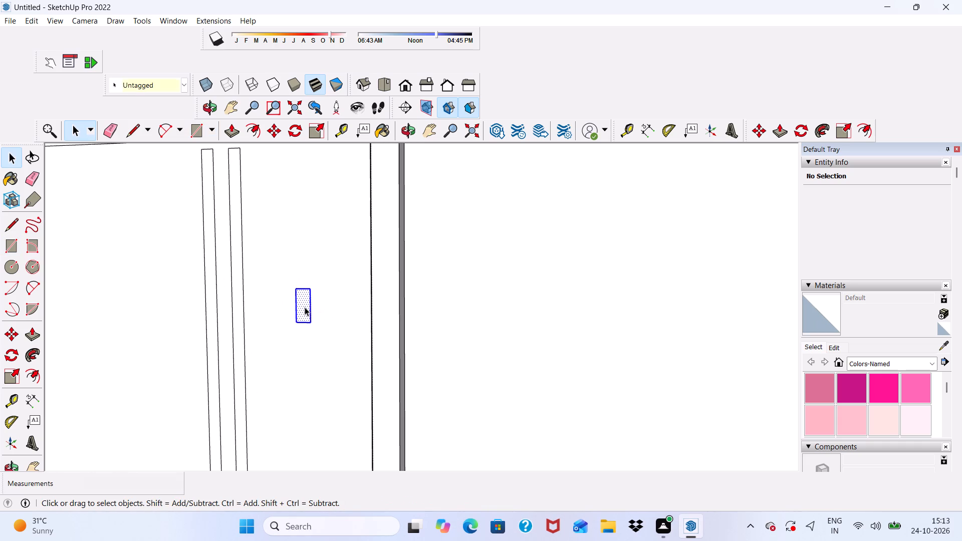
{"action": "left_click", "coordinate": [273, 134]}
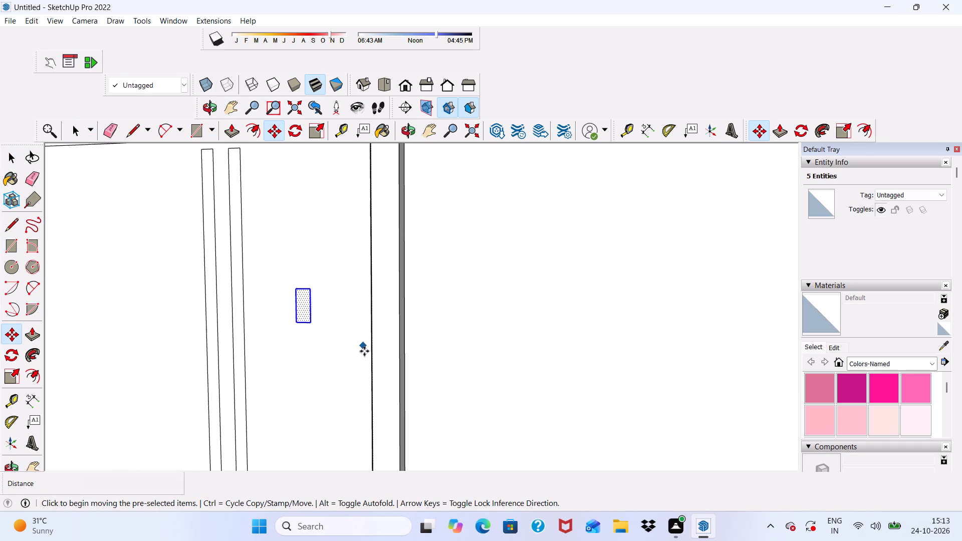
{"action": "left_click", "coordinate": [306, 314]}
{"action": "scroll", "coordinate": [291, 275], "scroll_direction": "down", "scroll_amount": 6}
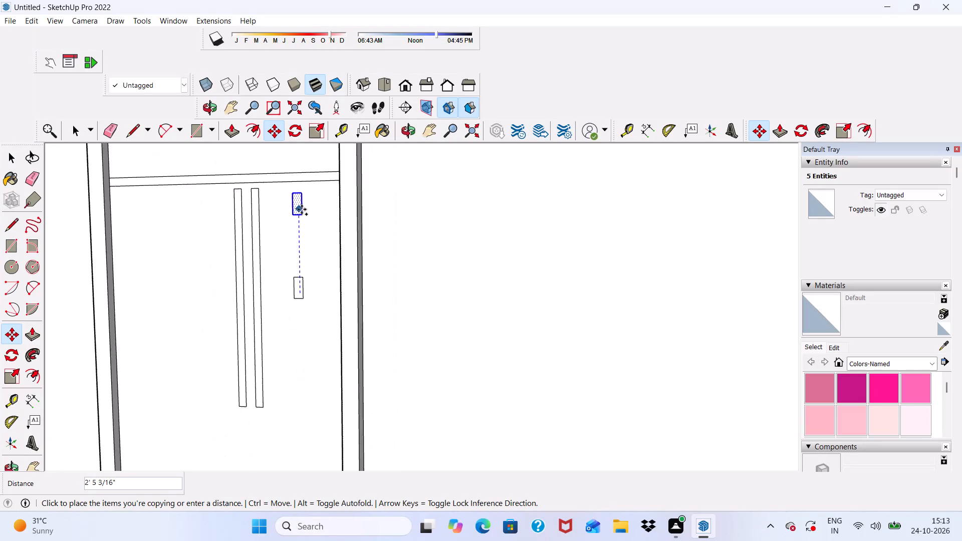
{"action": "scroll", "coordinate": [302, 209], "scroll_direction": "down", "scroll_amount": 3}
{"action": "scroll", "coordinate": [294, 349], "scroll_direction": "up", "scroll_amount": 4}
{"action": "left_click", "coordinate": [301, 346]}
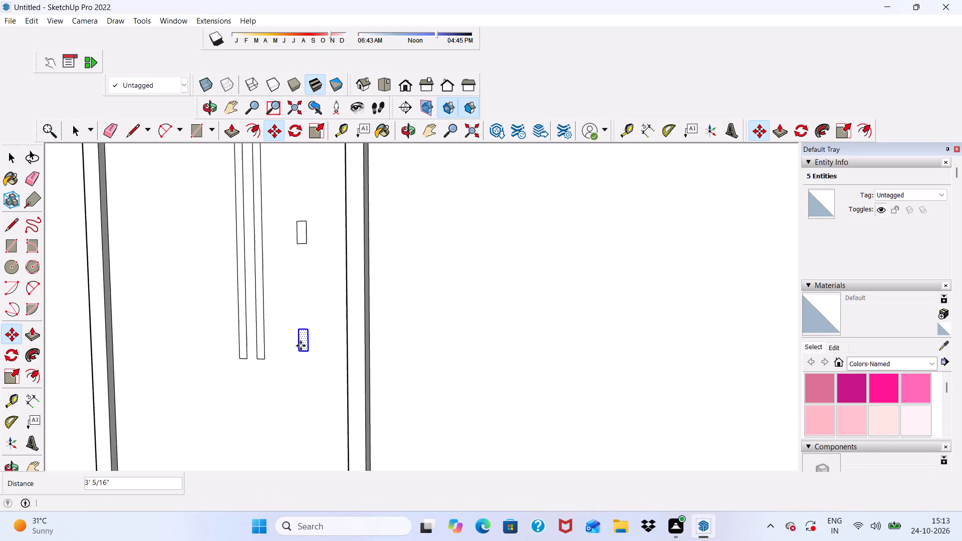
{"action": "key", "text": "space"}
Extrude the lower small rectangle 2" outward from the door panel with Push/Pull.
{"action": "left_click", "coordinate": [231, 130]}
{"action": "scroll", "coordinate": [301, 286], "scroll_direction": "up", "scroll_amount": 3}
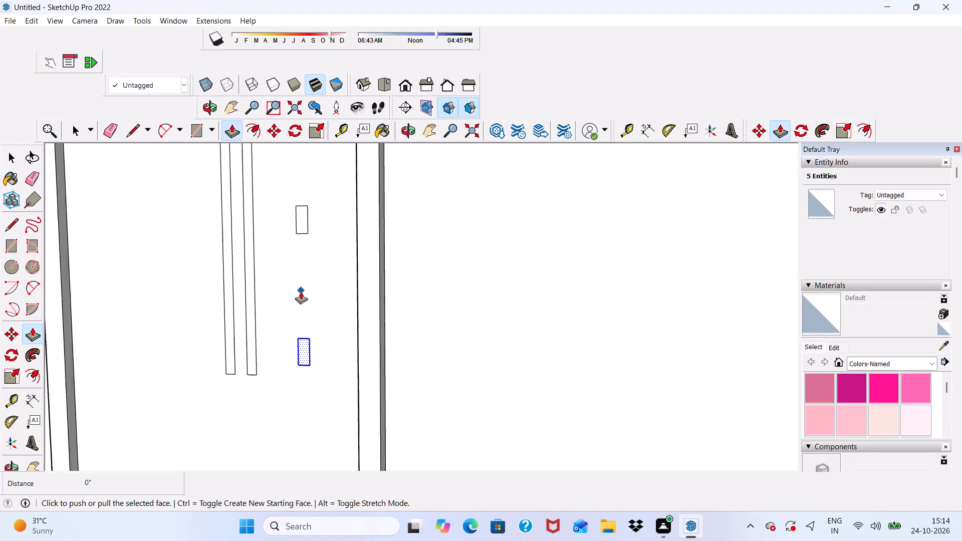
{"action": "scroll", "coordinate": [301, 292], "scroll_direction": "up", "scroll_amount": 5}
{"action": "left_click", "coordinate": [307, 356]}
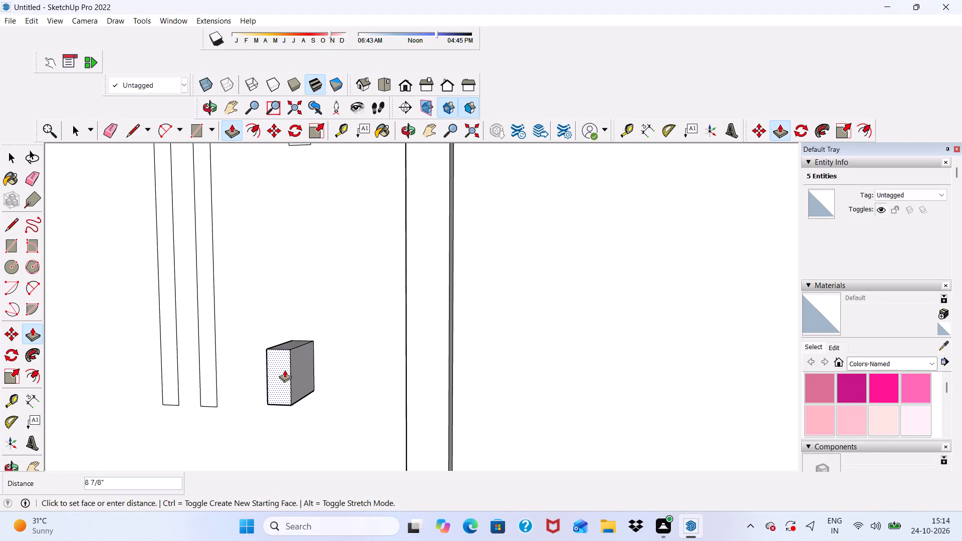
{"action": "key", "text": "2"}
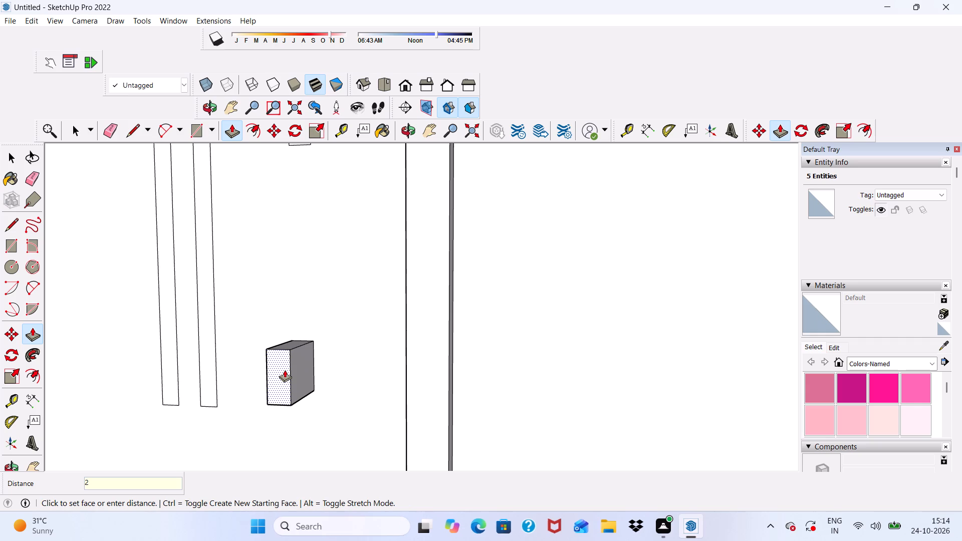
{"action": "key", "text": "shift+quotedbl"}
{"action": "key", "text": "Return"}
Extrude the upper small rectangle 2" outward from the door panel.
{"action": "scroll", "coordinate": [283, 380], "scroll_direction": "down", "scroll_amount": 7}
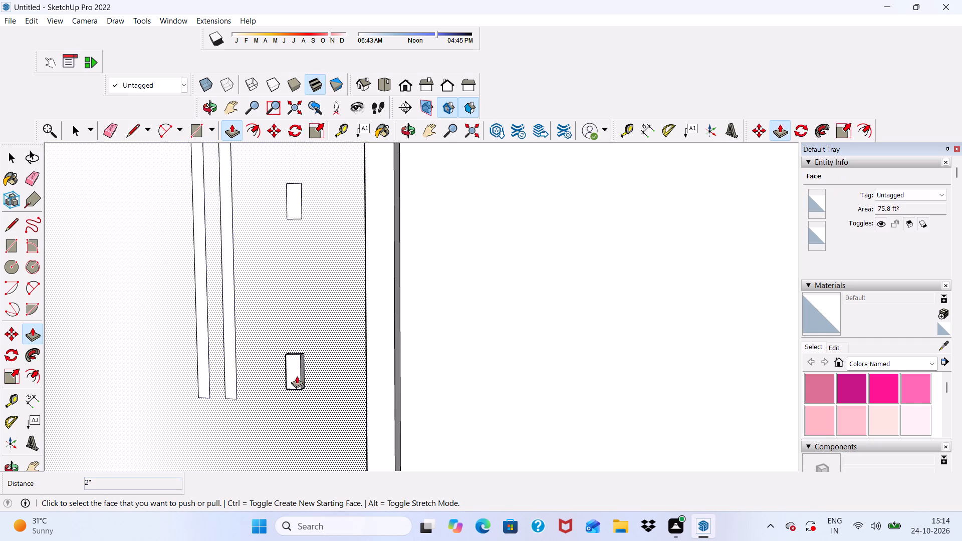
{"action": "scroll", "coordinate": [297, 376], "scroll_direction": "down", "scroll_amount": 3}
{"action": "scroll", "coordinate": [283, 170], "scroll_direction": "up", "scroll_amount": 8}
{"action": "left_click", "coordinate": [305, 317]}
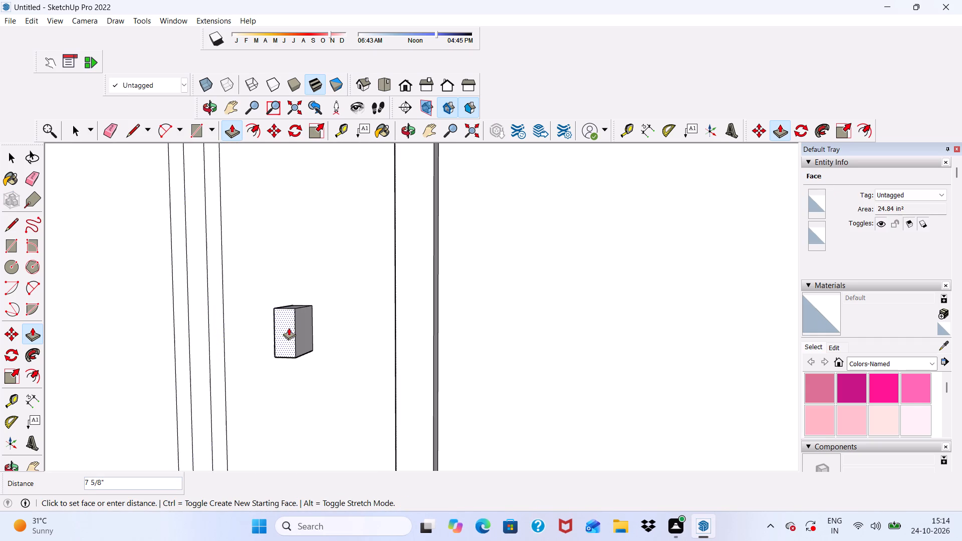
{"action": "type", "text": "2\""}
{"action": "key", "text": "Return"}
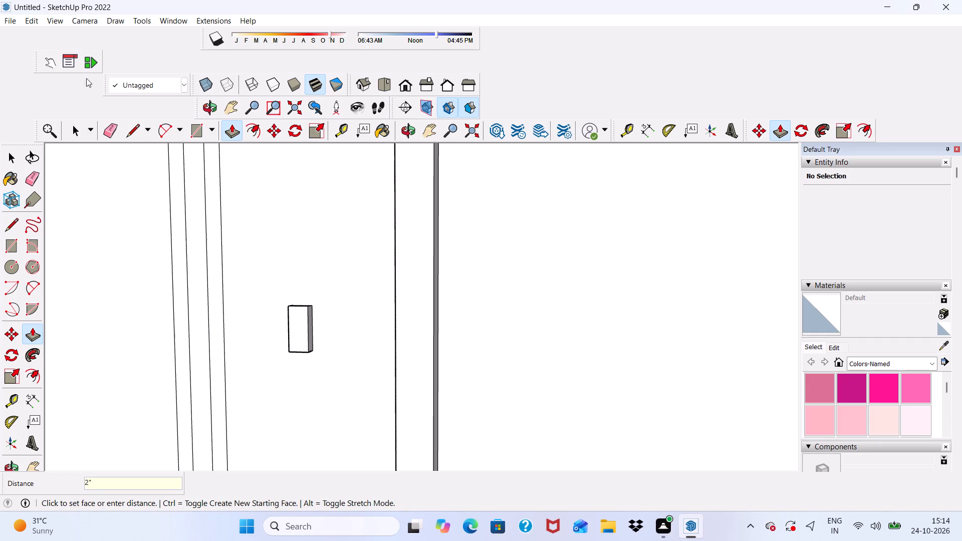
Draw a rectangle from the upper block's top front corner to the lower block's opposite bottom front corner, spanning both blocks.
{"action": "left_click", "coordinate": [192, 129]}
{"action": "scroll", "coordinate": [279, 247], "scroll_direction": "down", "scroll_amount": 6}
{"action": "scroll", "coordinate": [365, 397], "scroll_direction": "up", "scroll_amount": 11}
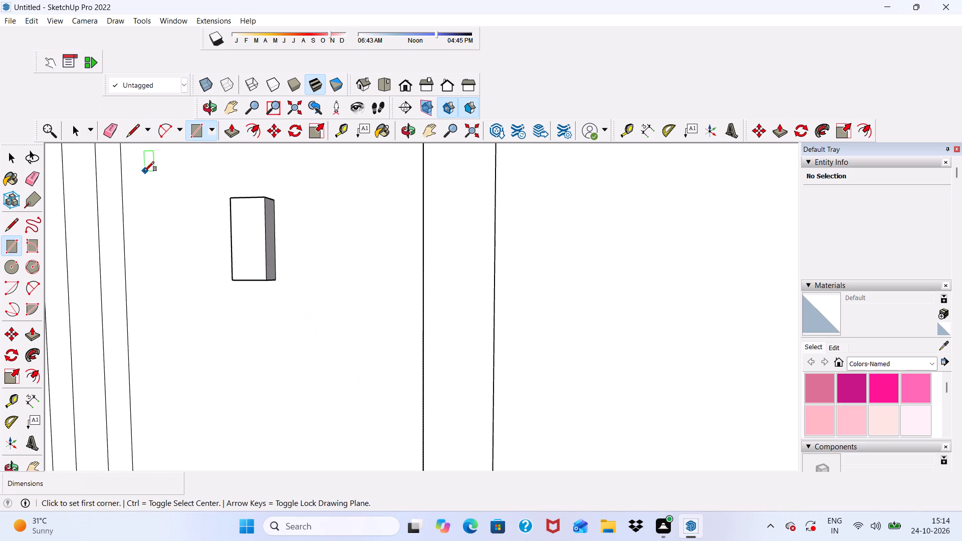
{"action": "scroll", "coordinate": [165, 173], "scroll_direction": "up", "scroll_amount": 3}
{"action": "left_click", "coordinate": [243, 206]}
{"action": "scroll", "coordinate": [267, 273], "scroll_direction": "down", "scroll_amount": 7}
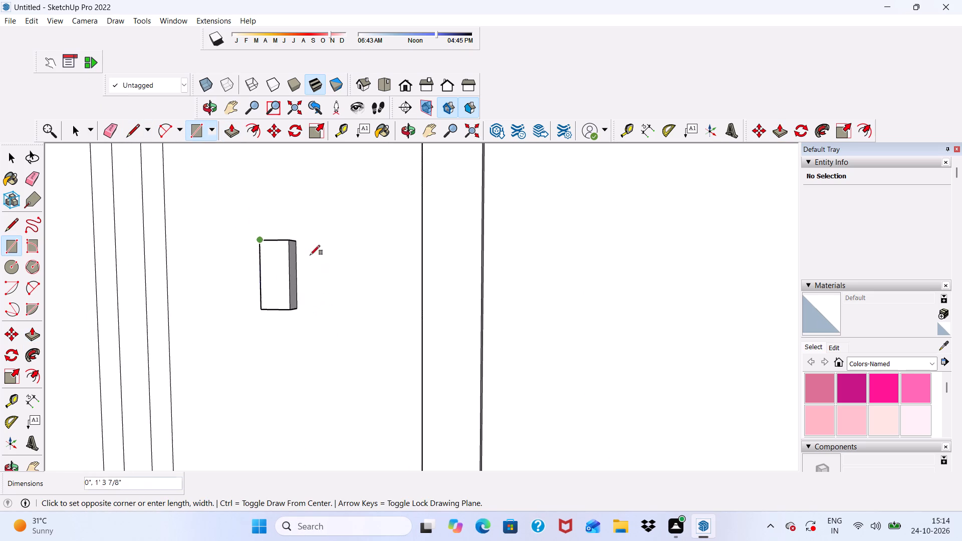
{"action": "scroll", "coordinate": [310, 255], "scroll_direction": "down", "scroll_amount": 9}
{"action": "scroll", "coordinate": [318, 402], "scroll_direction": "up", "scroll_amount": 13}
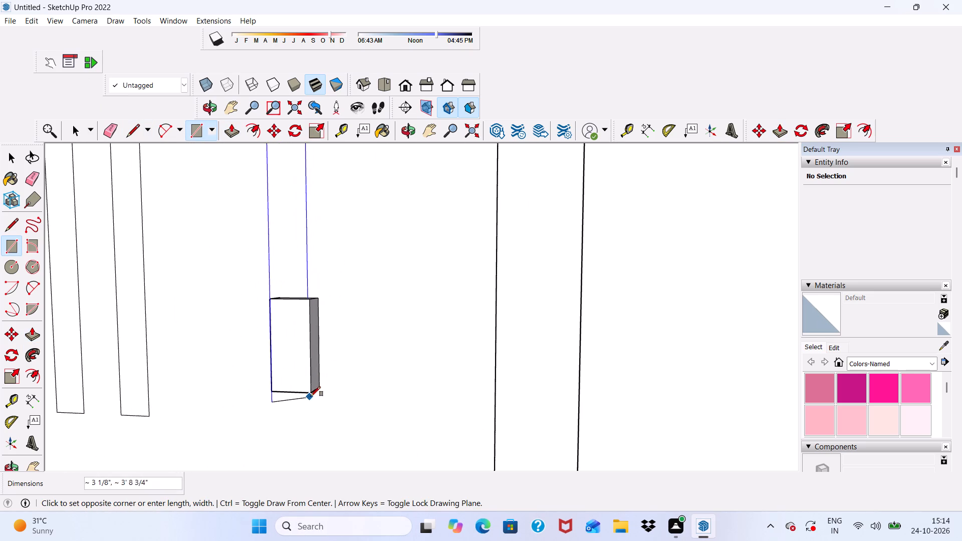
{"action": "left_click", "coordinate": [310, 392]}
{"action": "key", "text": "space"}
Extrude the long rectangular face between the two handle blocks 2" outward to form the handle bar.
{"action": "scroll", "coordinate": [284, 376], "scroll_direction": "down", "scroll_amount": 3}
{"action": "left_click", "coordinate": [293, 244]}
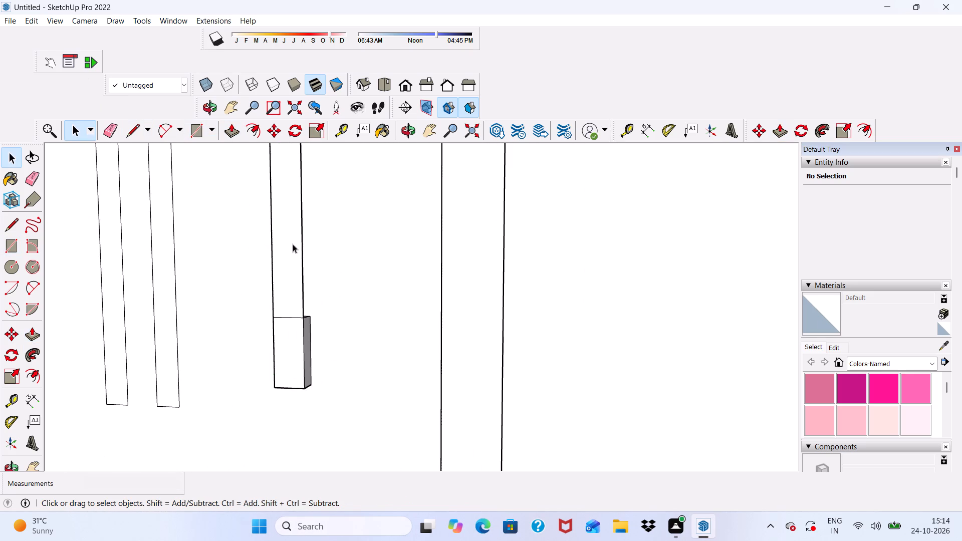
{"action": "left_click", "coordinate": [226, 123]}
{"action": "left_click", "coordinate": [284, 231]}
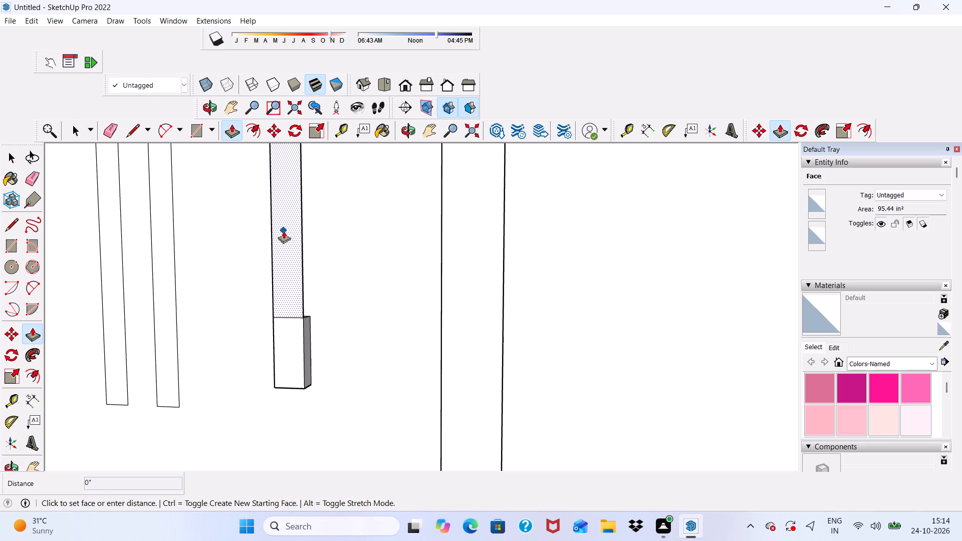
{"action": "key", "text": "2"}
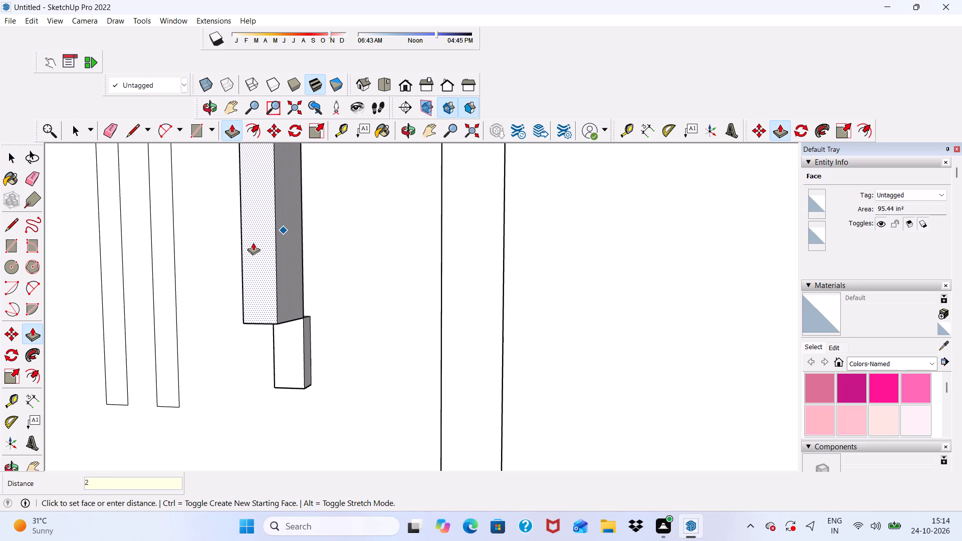
{"action": "key", "text": "shift+quotedbl"}
{"action": "key", "text": "Return"}
Pull the front faces of the lower and upper handle blocks out 2", flush with the handle bar.
{"action": "scroll", "coordinate": [320, 450], "scroll_direction": "up", "scroll_amount": 5}
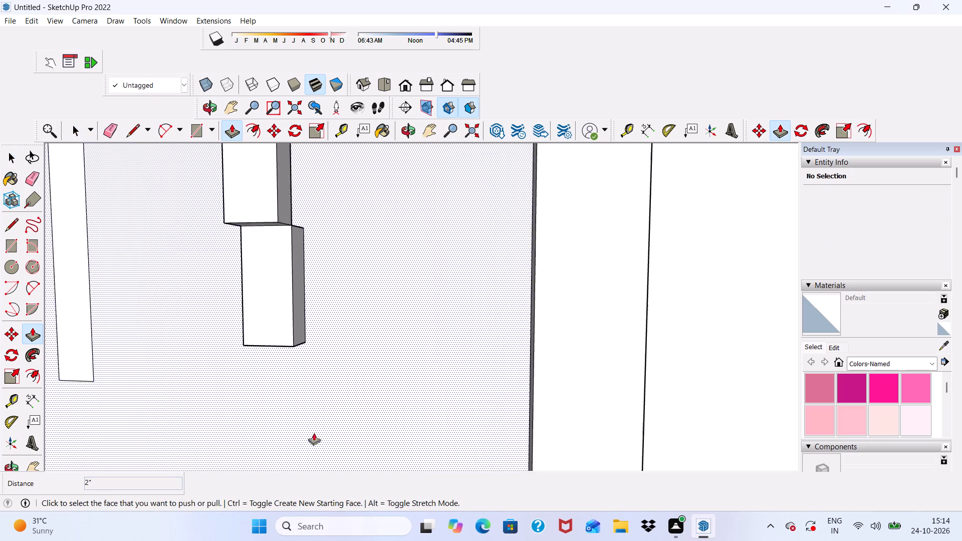
{"action": "scroll", "coordinate": [278, 335], "scroll_direction": "up", "scroll_amount": 2}
{"action": "left_click", "coordinate": [279, 327]}
{"action": "left_click", "coordinate": [274, 174]}
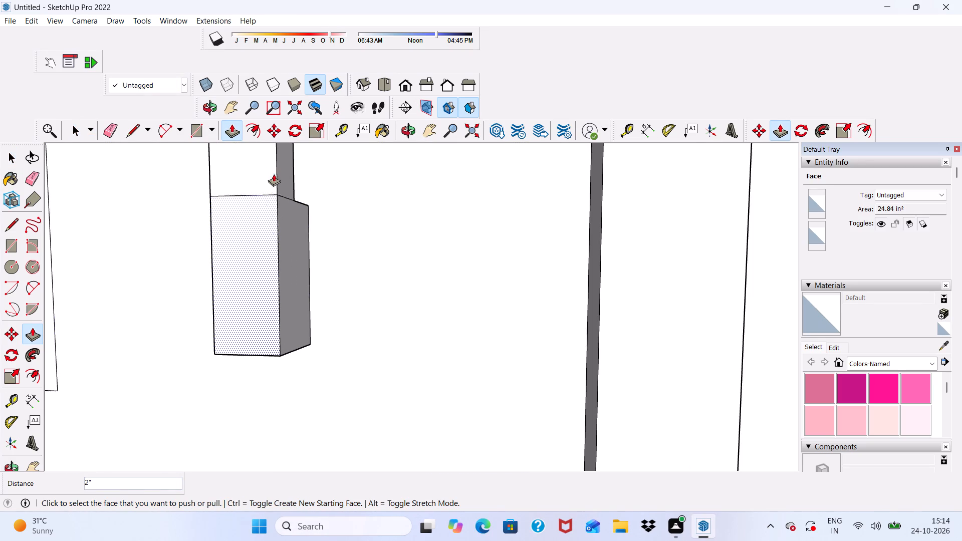
{"action": "scroll", "coordinate": [280, 216], "scroll_direction": "down", "scroll_amount": 20}
{"action": "scroll", "coordinate": [280, 216], "scroll_direction": "down", "scroll_amount": 9}
{"action": "scroll", "coordinate": [325, 273], "scroll_direction": "up", "scroll_amount": 4}
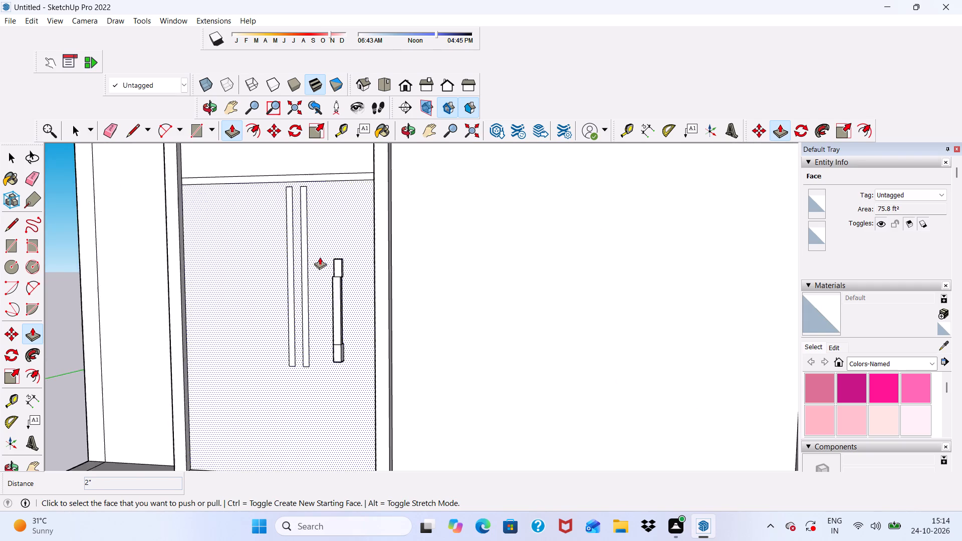
{"action": "scroll", "coordinate": [320, 257], "scroll_direction": "up", "scroll_amount": 16}
{"action": "left_click", "coordinate": [348, 282]}
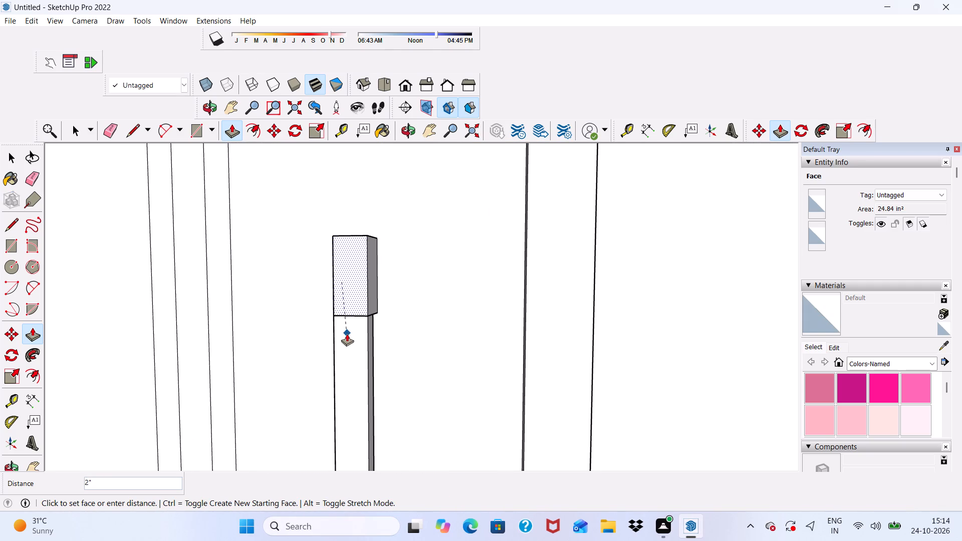
{"action": "left_click", "coordinate": [352, 334]}
{"action": "scroll", "coordinate": [334, 308], "scroll_direction": "down", "scroll_amount": 20}
{"action": "scroll", "coordinate": [334, 308], "scroll_direction": "down", "scroll_amount": 1}
{"action": "middle_click_drag", "start_coordinate": [332, 317], "coordinate": [360, 316]}
{"action": "key", "text": "space"}
Draw a circle of about 31.6 sq in on the door panel near the left frame side, level with the handle's upper half.
{"action": "scroll", "coordinate": [333, 316], "scroll_direction": "up", "scroll_amount": 9}
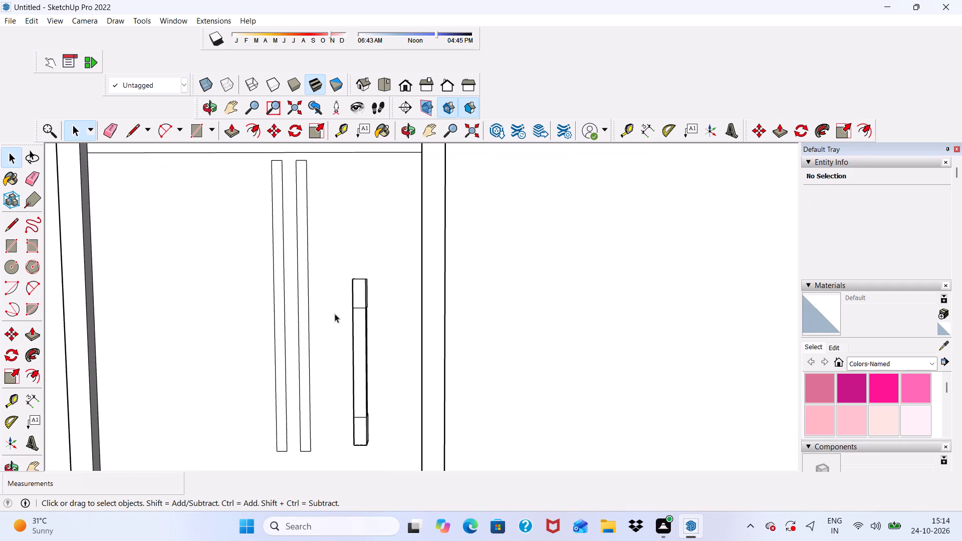
{"action": "scroll", "coordinate": [335, 314], "scroll_direction": "down", "scroll_amount": 4}
{"action": "middle_click_drag", "start_coordinate": [335, 314], "coordinate": [301, 295]}
{"action": "scroll", "coordinate": [301, 298], "scroll_direction": "up", "scroll_amount": 1}
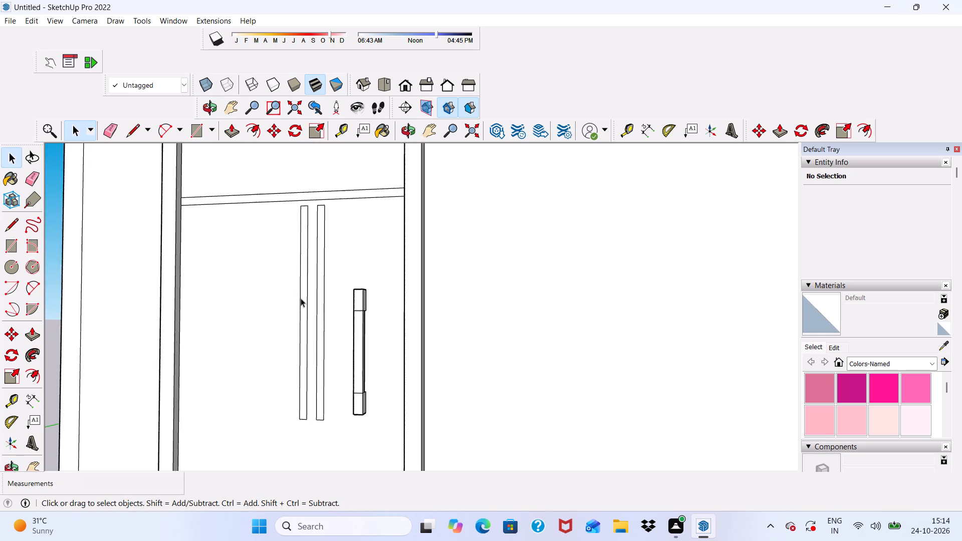
{"action": "scroll", "coordinate": [295, 291], "scroll_direction": "down", "scroll_amount": 5}
{"action": "scroll", "coordinate": [320, 281], "scroll_direction": "up", "scroll_amount": 5}
{"action": "scroll", "coordinate": [312, 266], "scroll_direction": "down", "scroll_amount": 11}
{"action": "scroll", "coordinate": [382, 348], "scroll_direction": "up", "scroll_amount": 5}
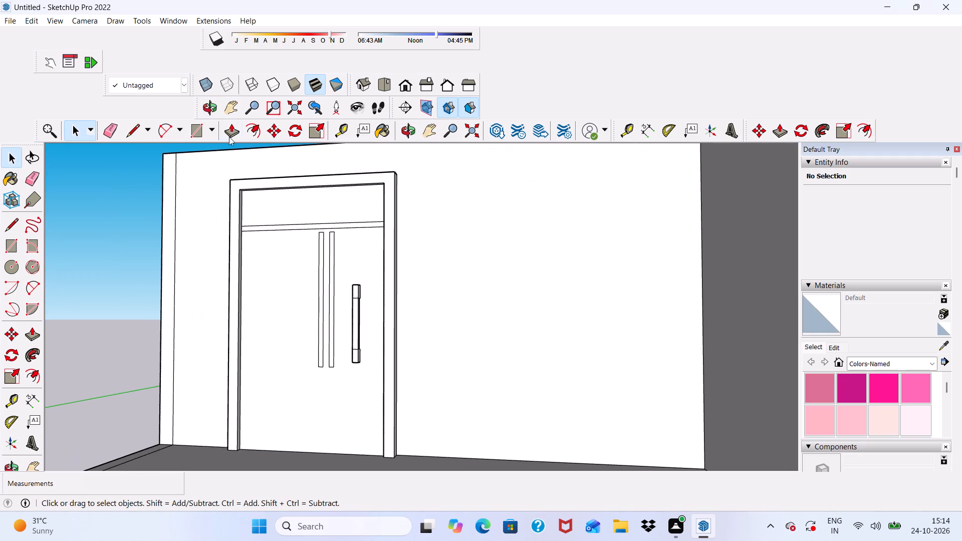
{"action": "left_click", "coordinate": [10, 265]}
{"action": "scroll", "coordinate": [280, 308], "scroll_direction": "up", "scroll_amount": 11}
{"action": "left_click", "coordinate": [244, 305]}
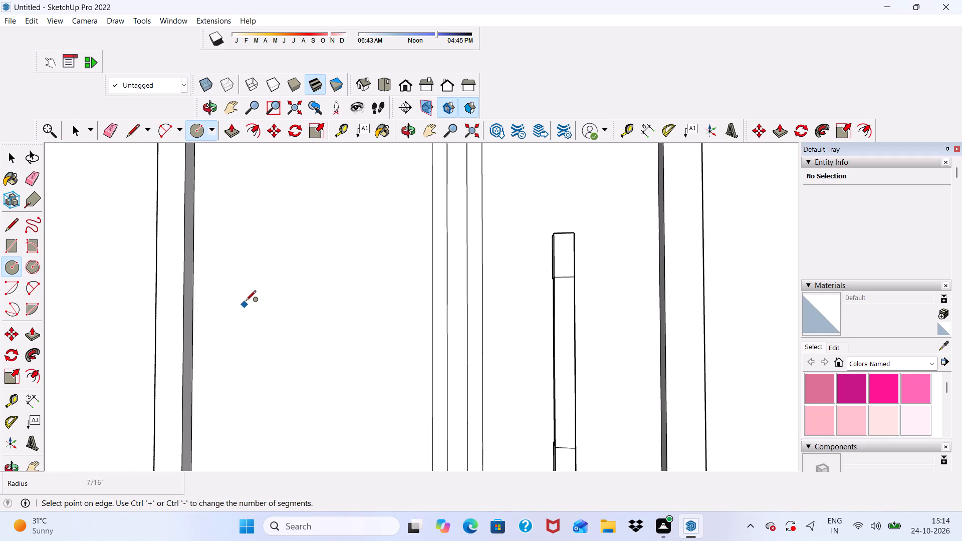
{"action": "left_click", "coordinate": [243, 289]}
{"action": "key", "text": "space"}
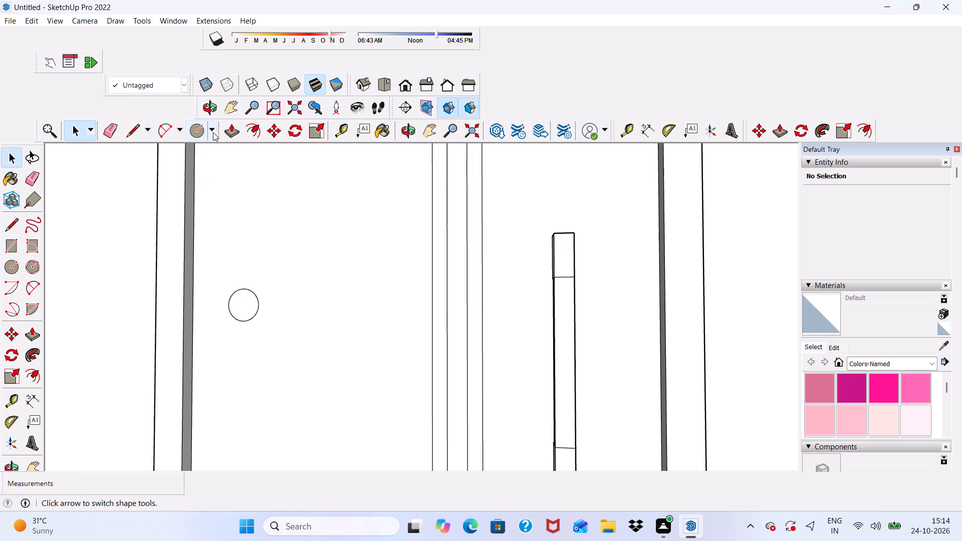
Extrude the circle 2" outward from the door panel to form a round knob.
{"action": "left_click", "coordinate": [233, 129]}
{"action": "scroll", "coordinate": [252, 253], "scroll_direction": "up", "scroll_amount": 2}
{"action": "left_click", "coordinate": [236, 305]}
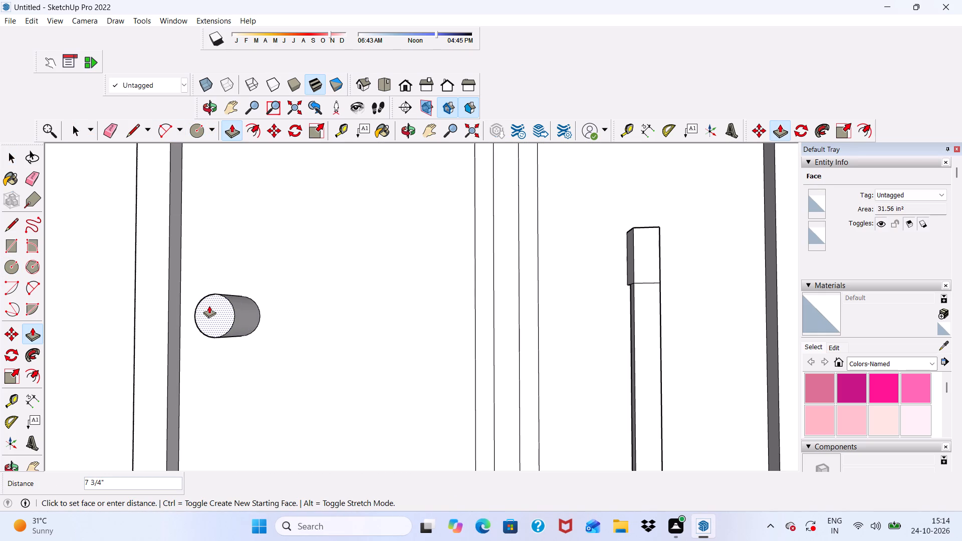
{"action": "key", "text": "2"}
{"action": "key", "text": "shift+quotedbl"}
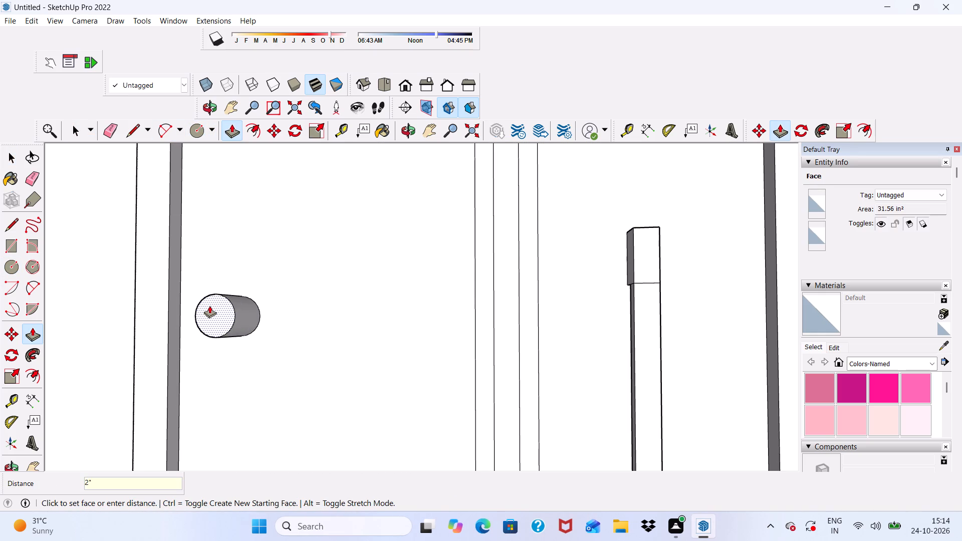
{"action": "key", "text": "Return"}
{"action": "key", "text": "space"}
Extrude the horizontal strip across the door panel's upper part 1" outward.
{"action": "scroll", "coordinate": [214, 308], "scroll_direction": "down", "scroll_amount": 15}
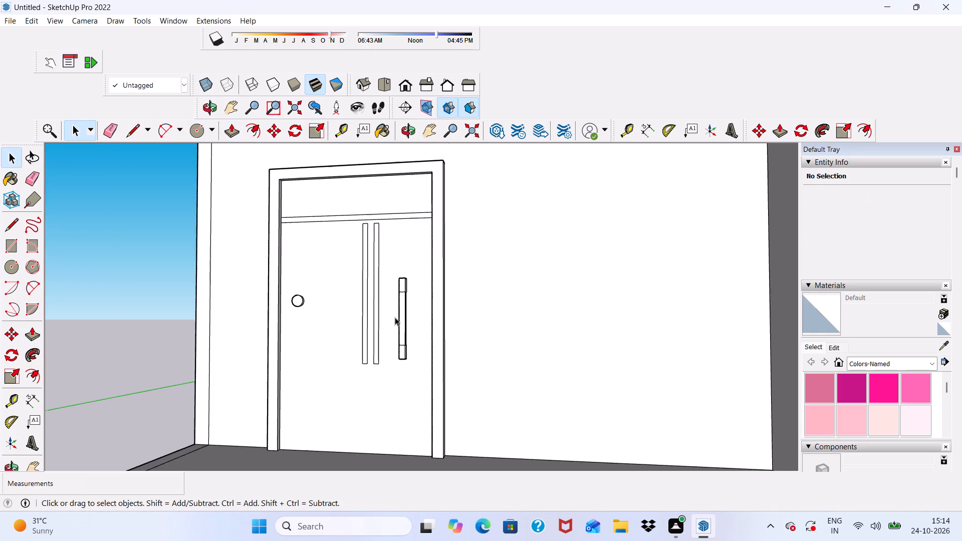
{"action": "middle_click_drag", "start_coordinate": [372, 299], "coordinate": [345, 370]}
{"action": "scroll", "coordinate": [345, 222], "scroll_direction": "up", "scroll_amount": 5}
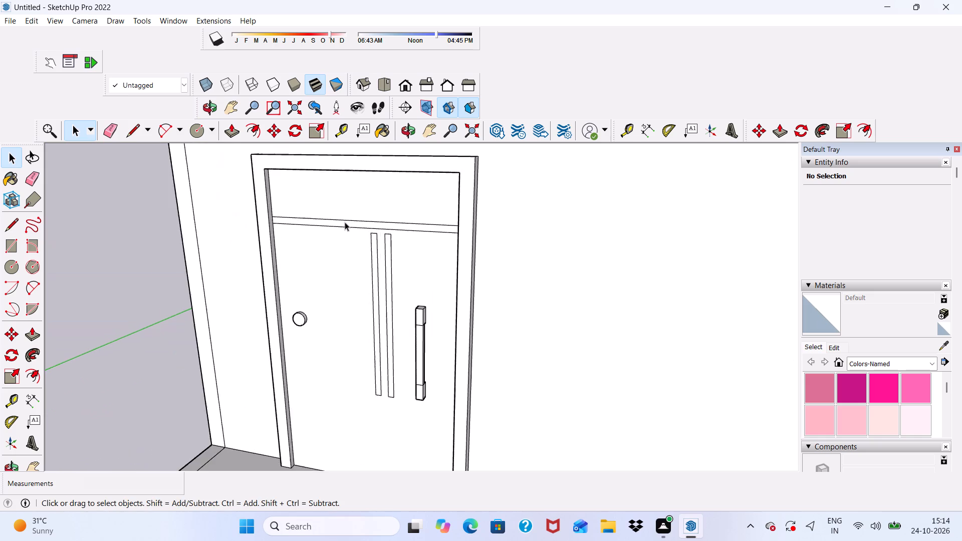
{"action": "scroll", "coordinate": [345, 222], "scroll_direction": "up", "scroll_amount": 8}
{"action": "left_click", "coordinate": [339, 227]}
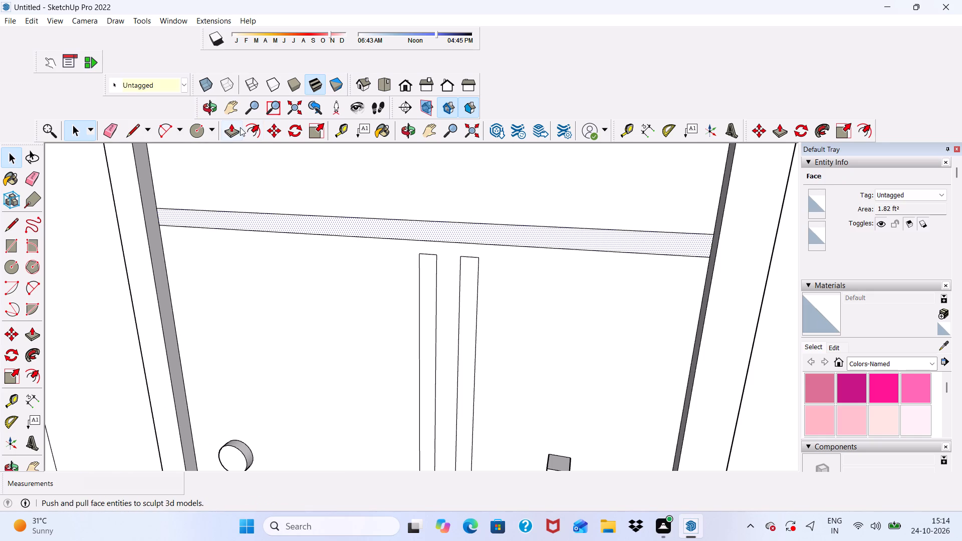
{"action": "left_click", "coordinate": [240, 127]}
{"action": "scroll", "coordinate": [323, 259], "scroll_direction": "up", "scroll_amount": 1}
{"action": "left_click", "coordinate": [330, 219]}
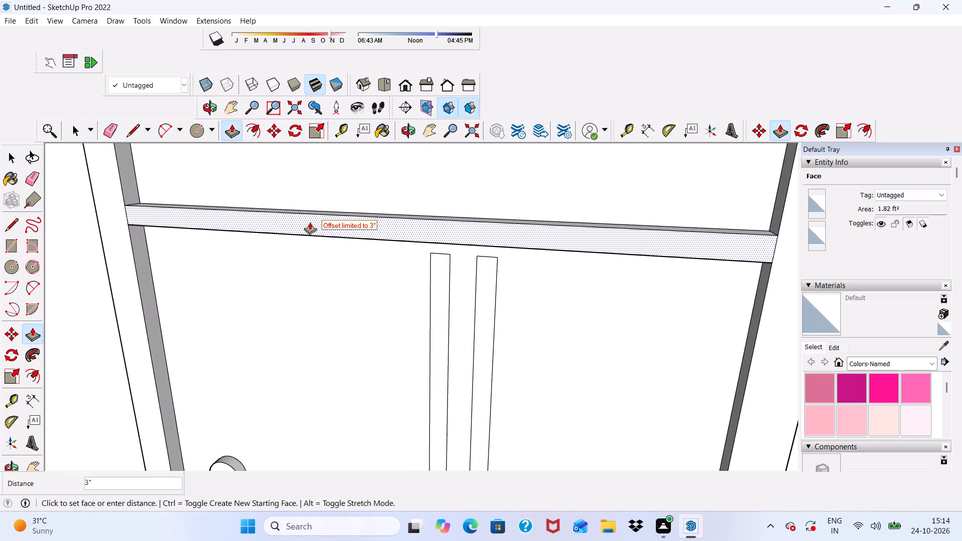
{"action": "type", "text": "1\""}
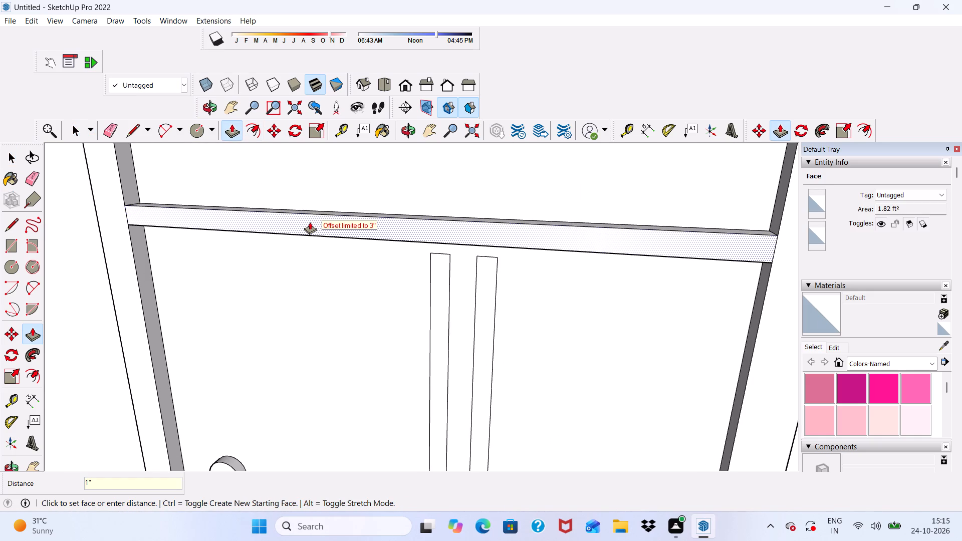
{"action": "key", "text": "Return"}
Extrude the left of the two narrow vertical strips 1" outward from the door panel.
{"action": "scroll", "coordinate": [338, 288], "scroll_direction": "down", "scroll_amount": 4}
{"action": "scroll", "coordinate": [386, 297], "scroll_direction": "up", "scroll_amount": 10}
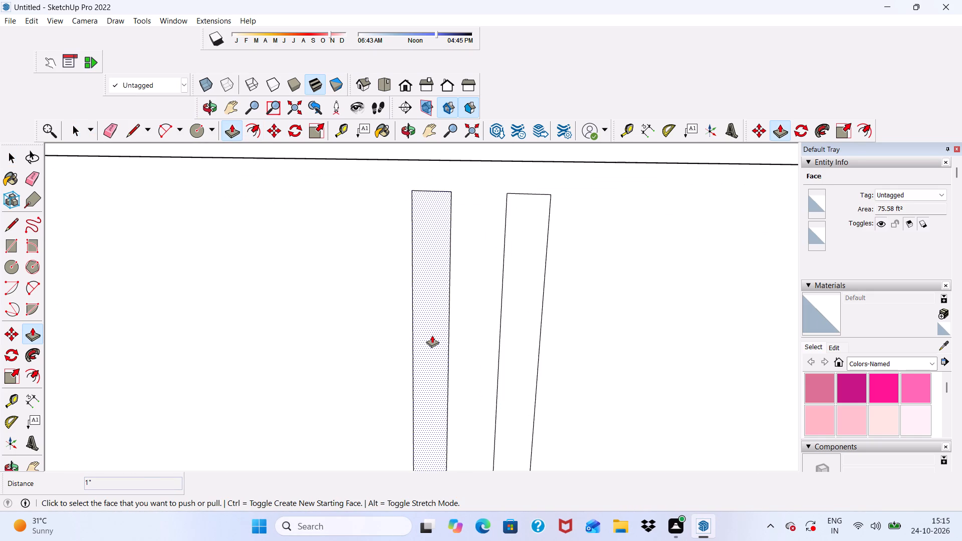
{"action": "left_click", "coordinate": [432, 335]}
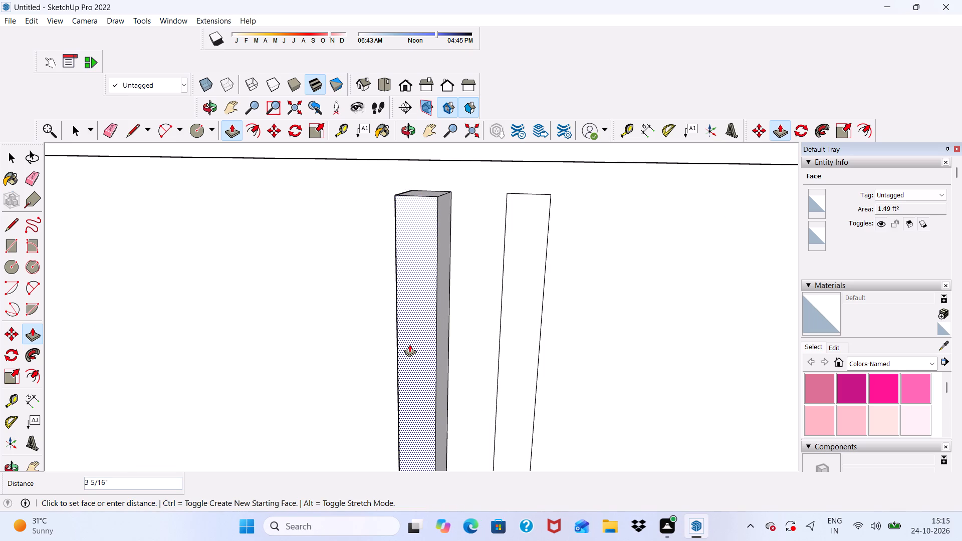
{"action": "key", "text": "1"}
{"action": "key", "text": "shift+quotedbl"}
{"action": "key", "text": "Return"}
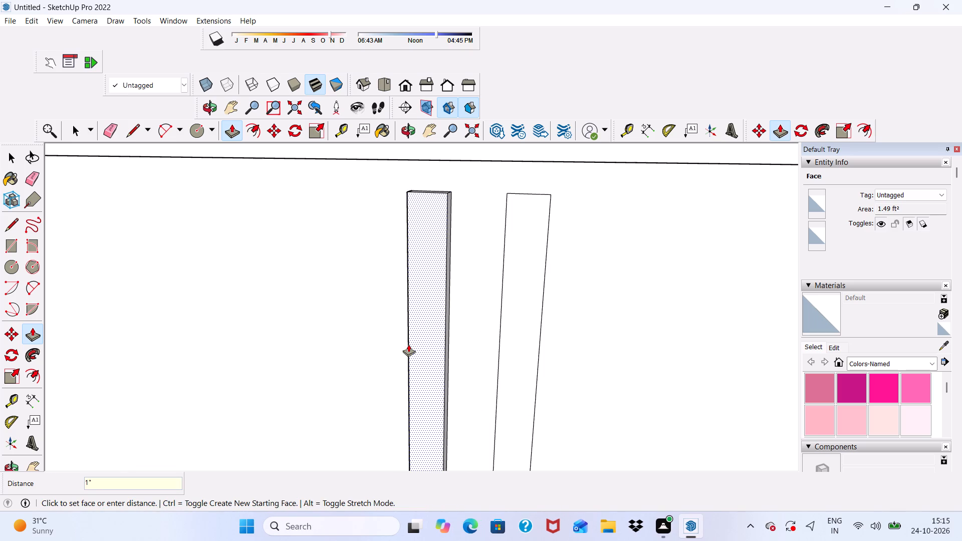
Extrude the right of the two narrow vertical strips 1" outward from the door panel.
{"action": "left_click", "coordinate": [522, 348]}
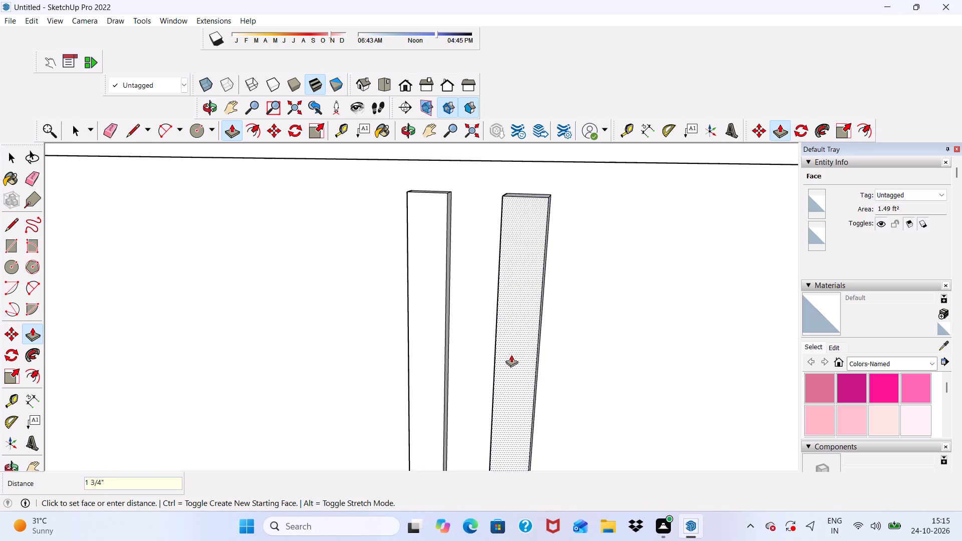
{"action": "key", "text": "1"}
{"action": "key", "text": "shift+quotedbl"}
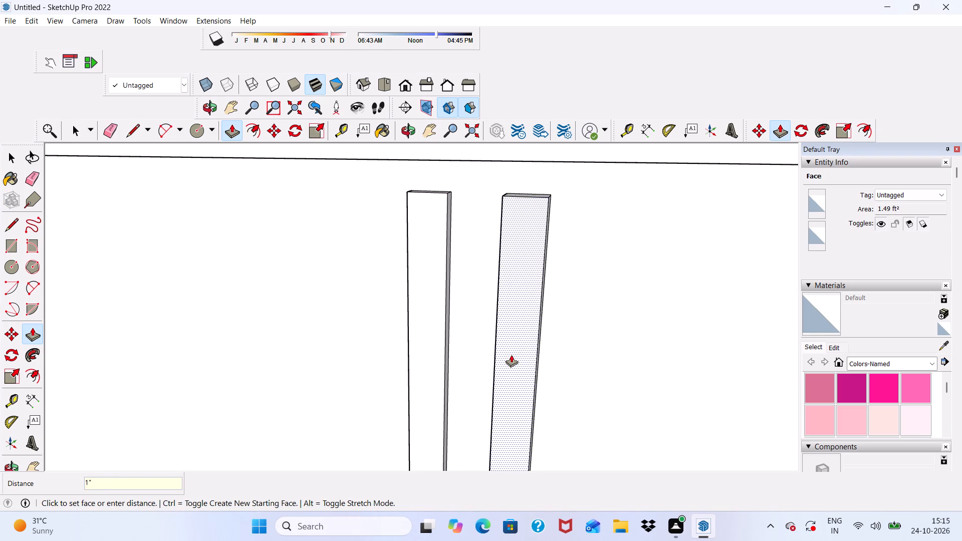
{"action": "key", "text": "Return"}
{"action": "key", "text": "space"}
Examine the detailed door and its wall up close and from several angles.
{"action": "scroll", "coordinate": [514, 357], "scroll_direction": "up", "scroll_amount": 1}
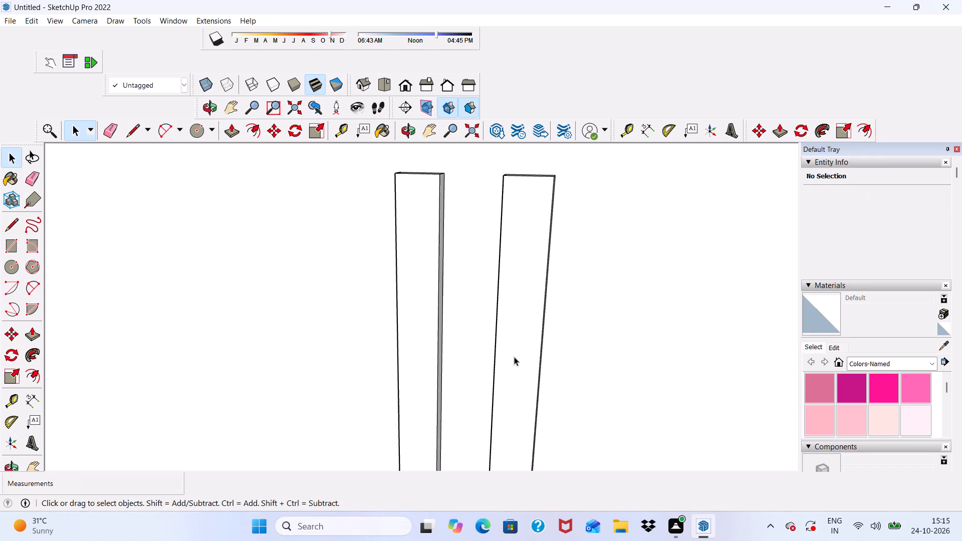
{"action": "scroll", "coordinate": [514, 349], "scroll_direction": "down", "scroll_amount": 20}
{"action": "scroll", "coordinate": [514, 349], "scroll_direction": "down", "scroll_amount": 6}
{"action": "middle_click_drag", "start_coordinate": [482, 385], "coordinate": [500, 342]}
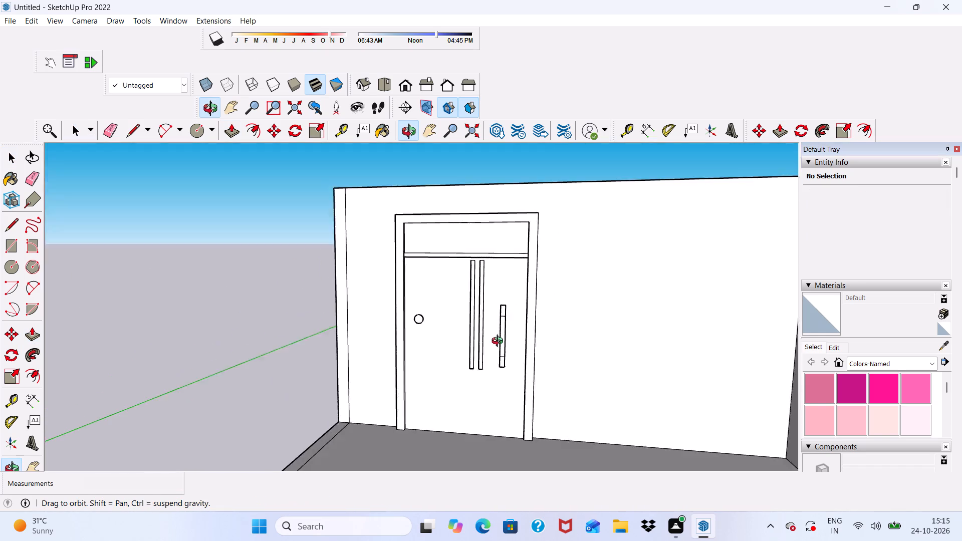
{"action": "middle_click_drag", "start_coordinate": [500, 342], "coordinate": [569, 347]}
{"action": "scroll", "coordinate": [530, 342], "scroll_direction": "up", "scroll_amount": 1}
{"action": "scroll", "coordinate": [443, 320], "scroll_direction": "down", "scroll_amount": 4}
{"action": "scroll", "coordinate": [451, 302], "scroll_direction": "up", "scroll_amount": 7}
{"action": "scroll", "coordinate": [409, 275], "scroll_direction": "down", "scroll_amount": 2}
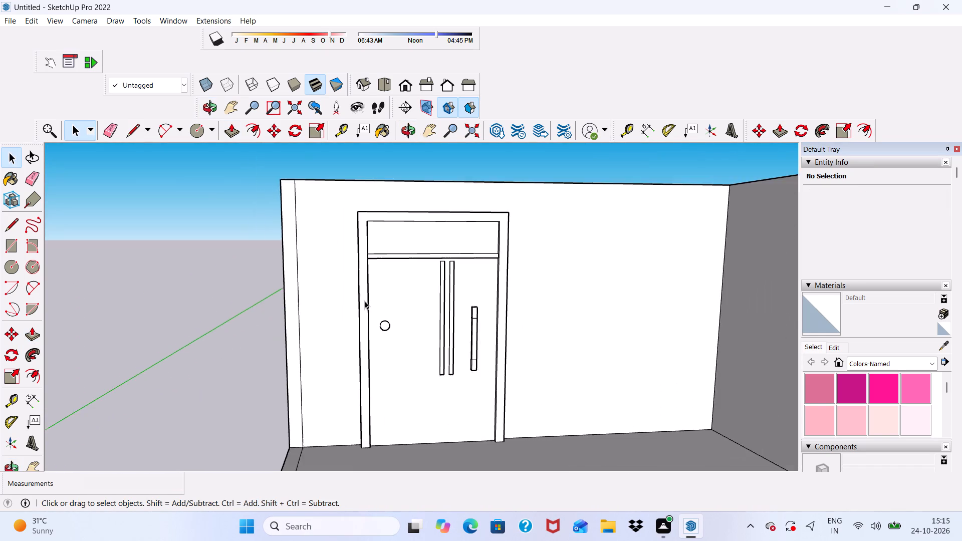
{"action": "scroll", "coordinate": [364, 301], "scroll_direction": "down", "scroll_amount": 6}
{"action": "middle_click_drag", "start_coordinate": [473, 411], "coordinate": [400, 418]}
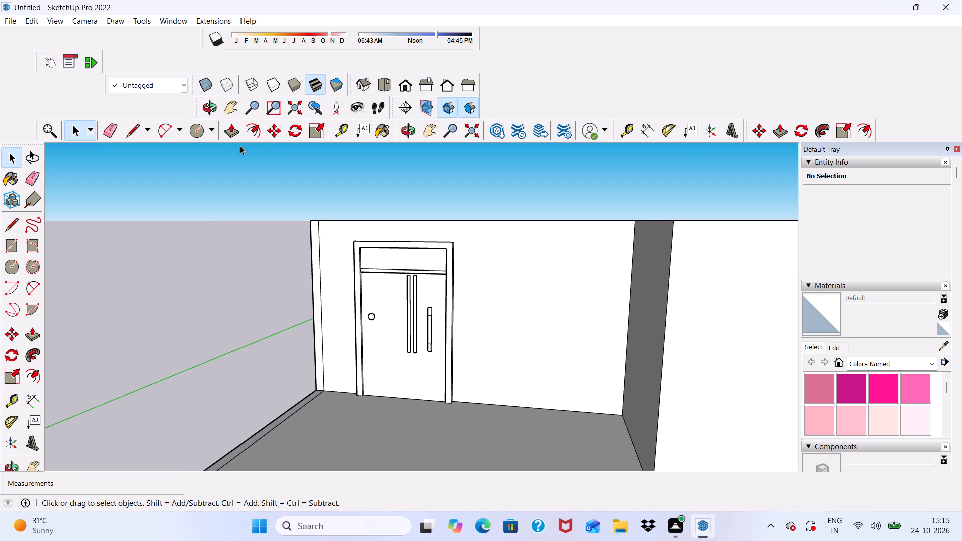
Draw a window rectangle about 8' 5" by 6' 11" on the wall between the door and the projecting room.
{"action": "left_click", "coordinate": [13, 246]}
{"action": "scroll", "coordinate": [27, 289], "scroll_direction": "down", "scroll_amount": 9}
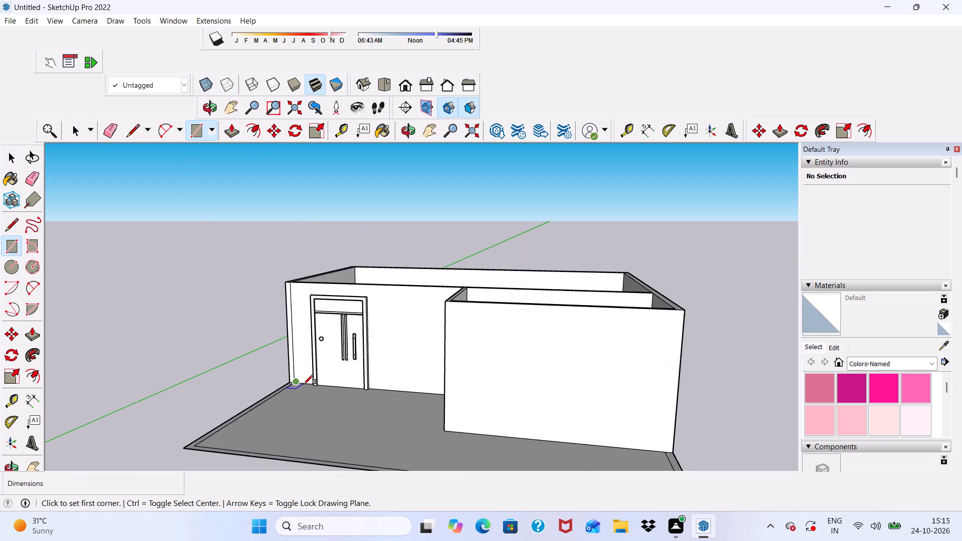
{"action": "scroll", "coordinate": [496, 345], "scroll_direction": "up", "scroll_amount": 4}
{"action": "middle_click_drag", "start_coordinate": [365, 334], "coordinate": [459, 313]}
{"action": "scroll", "coordinate": [369, 289], "scroll_direction": "up", "scroll_amount": 4}
{"action": "scroll", "coordinate": [414, 306], "scroll_direction": "up", "scroll_amount": 3}
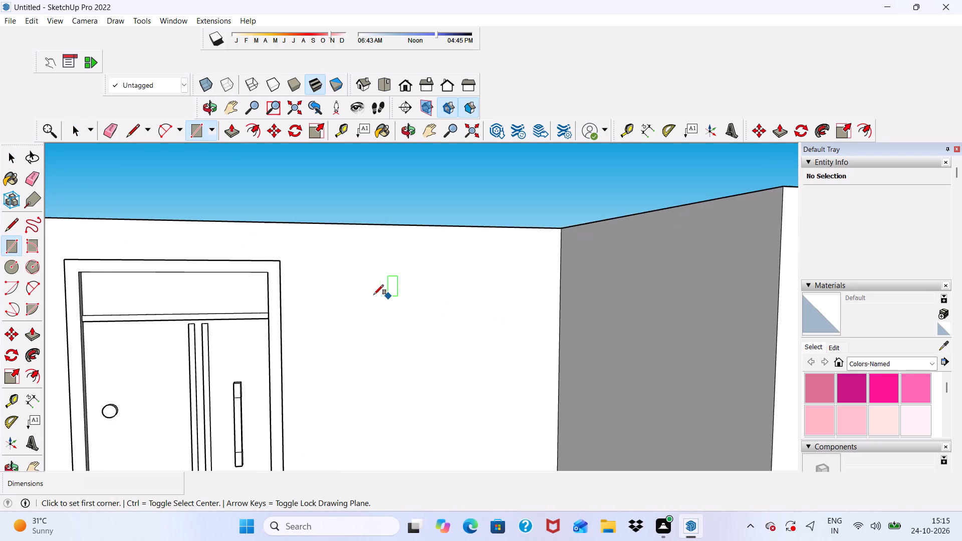
{"action": "scroll", "coordinate": [374, 295], "scroll_direction": "up", "scroll_amount": 3}
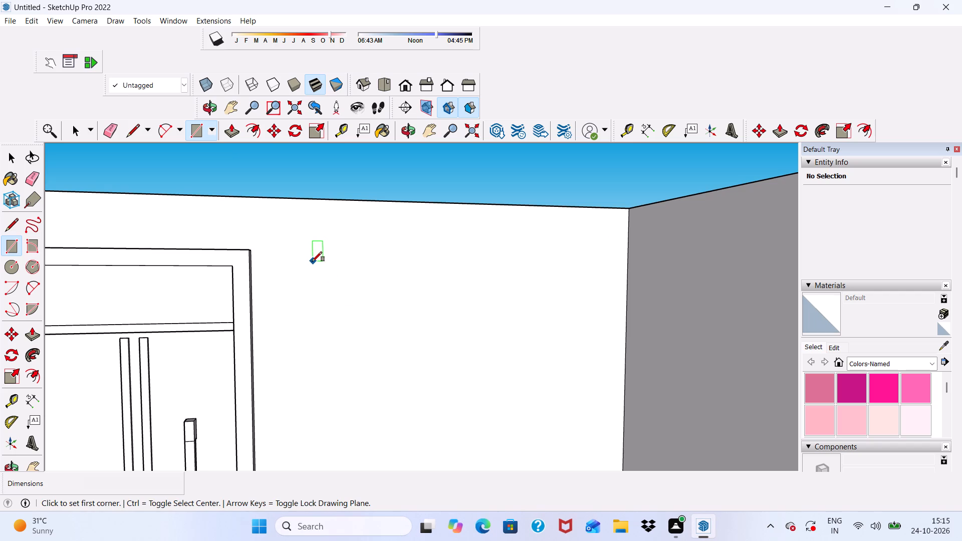
{"action": "left_click", "coordinate": [315, 283]}
{"action": "scroll", "coordinate": [362, 294], "scroll_direction": "down", "scroll_amount": 3}
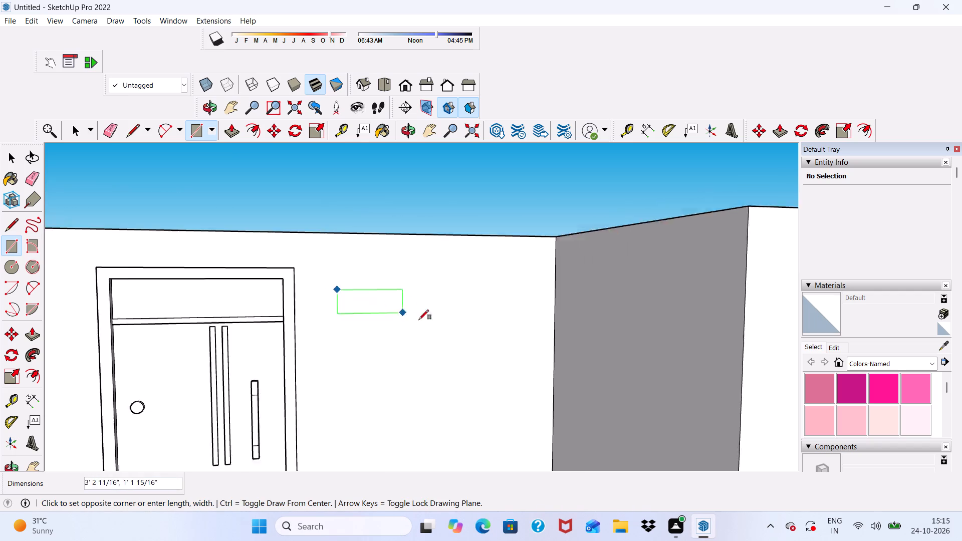
{"action": "scroll", "coordinate": [419, 320], "scroll_direction": "down", "scroll_amount": 7}
{"action": "scroll", "coordinate": [513, 329], "scroll_direction": "up", "scroll_amount": 5}
{"action": "scroll", "coordinate": [505, 319], "scroll_direction": "down", "scroll_amount": 5}
{"action": "scroll", "coordinate": [502, 325], "scroll_direction": "up", "scroll_amount": 1}
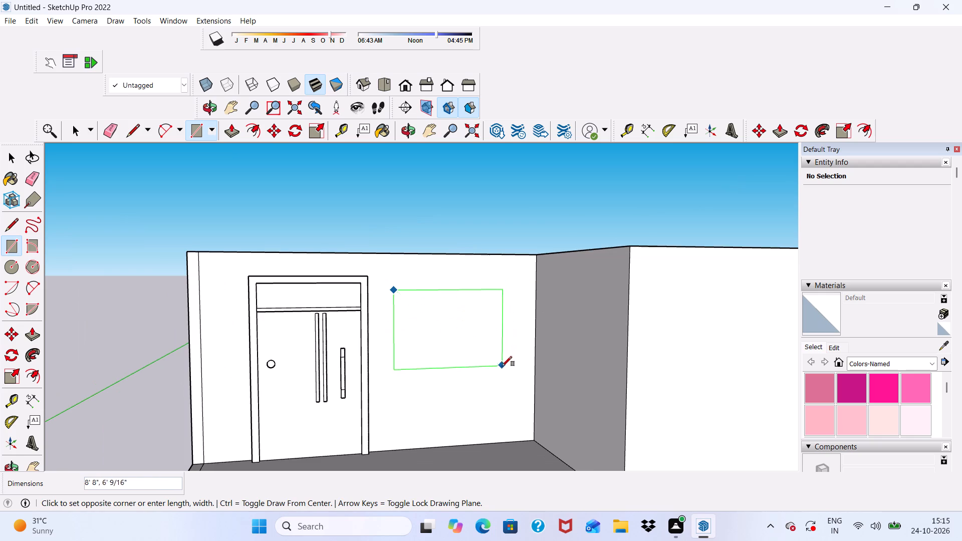
{"action": "scroll", "coordinate": [508, 367], "scroll_direction": "up", "scroll_amount": 5}
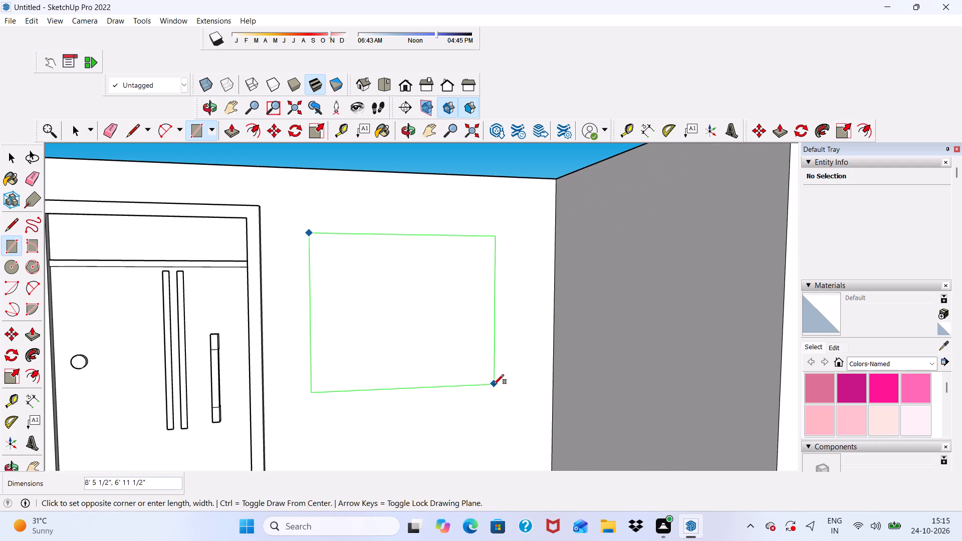
{"action": "left_click", "coordinate": [494, 384]}
{"action": "key", "text": "space"}
Offset the window rectangle's outline inward by about 6.7" to form the frame.
{"action": "left_click", "coordinate": [249, 132]}
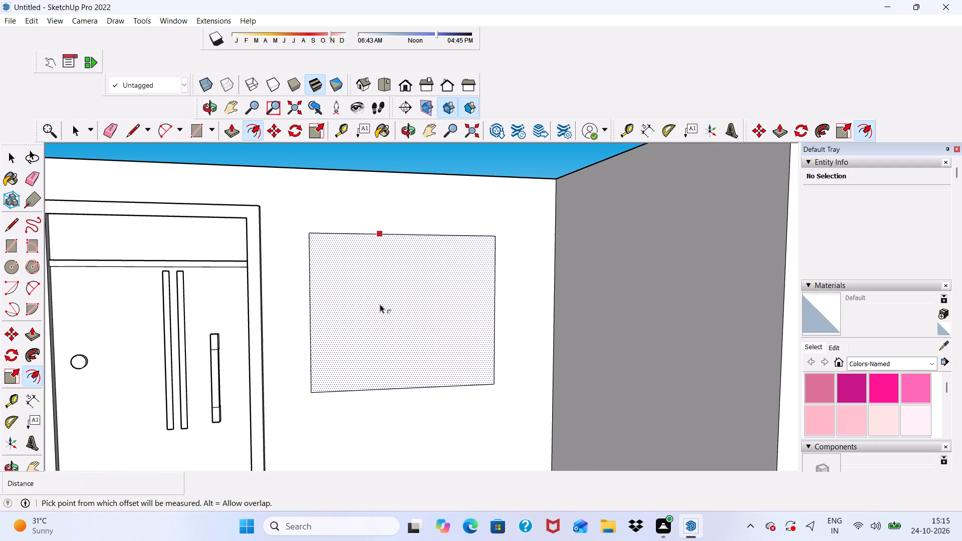
{"action": "left_click", "coordinate": [336, 317]}
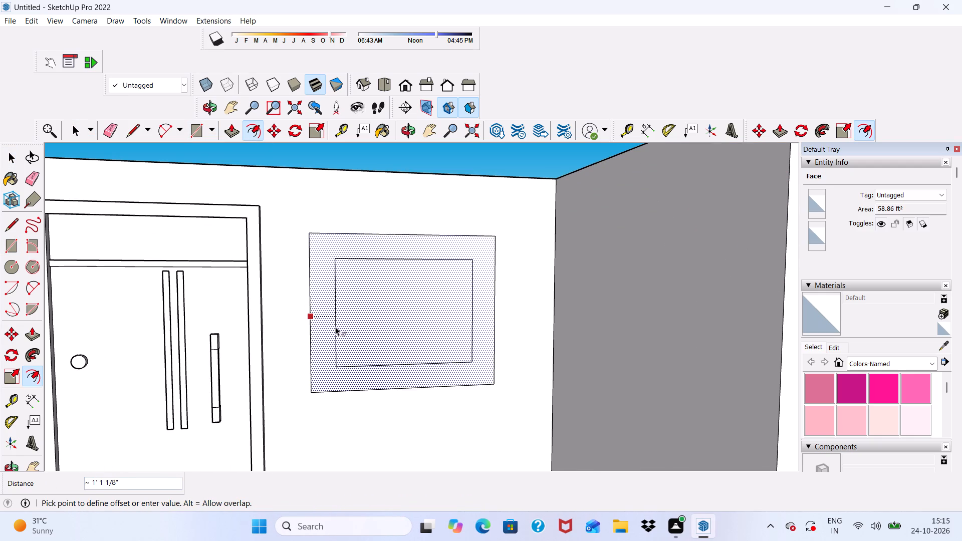
{"action": "left_click", "coordinate": [324, 354]}
{"action": "key", "text": "space"}
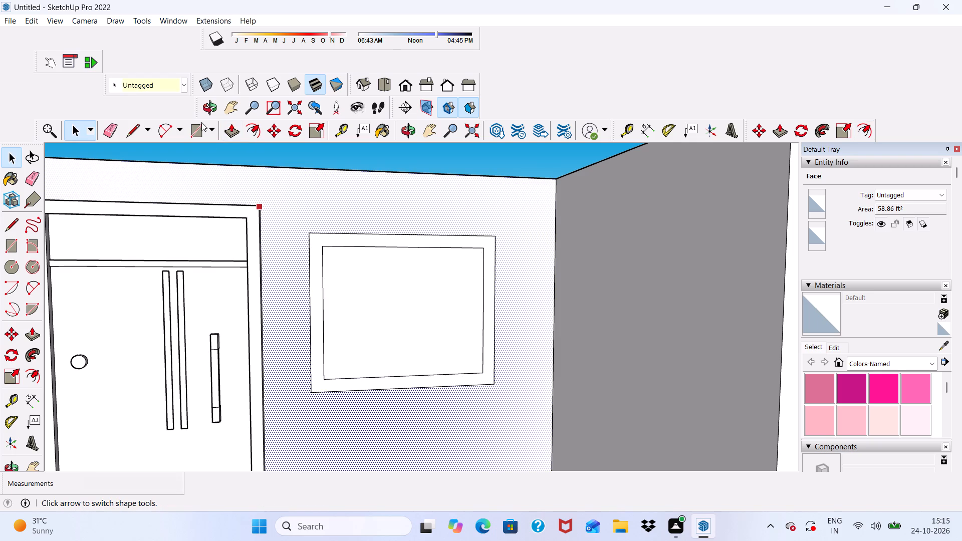
Draw a vertical mullion rectangle about 4 5/8" wide and 5' 10" high from the middle of the frame's inner top edge to its inner bottom edge.
{"action": "left_click", "coordinate": [196, 131]}
{"action": "scroll", "coordinate": [453, 257], "scroll_direction": "up", "scroll_amount": 2}
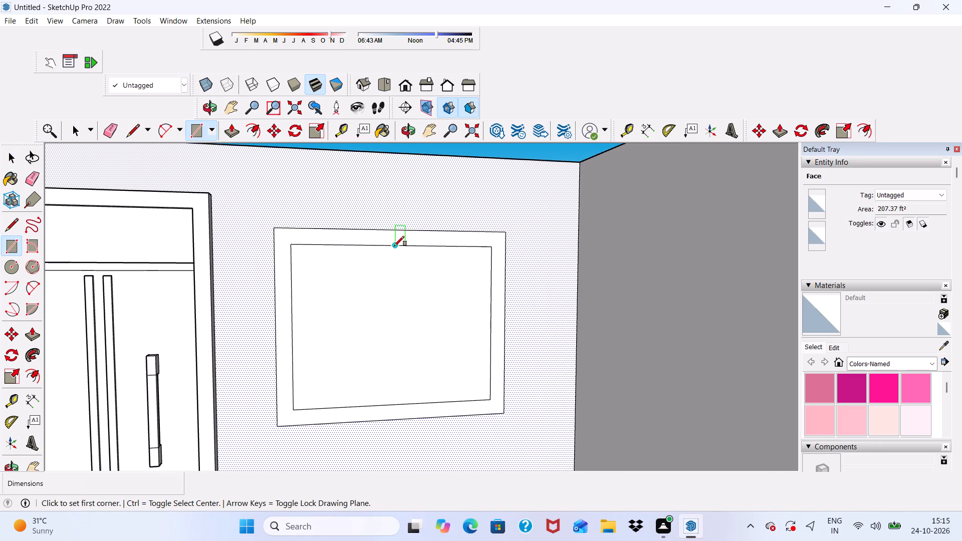
{"action": "left_click", "coordinate": [395, 246]}
{"action": "scroll", "coordinate": [428, 319], "scroll_direction": "down", "scroll_amount": 3}
{"action": "scroll", "coordinate": [413, 385], "scroll_direction": "up", "scroll_amount": 4}
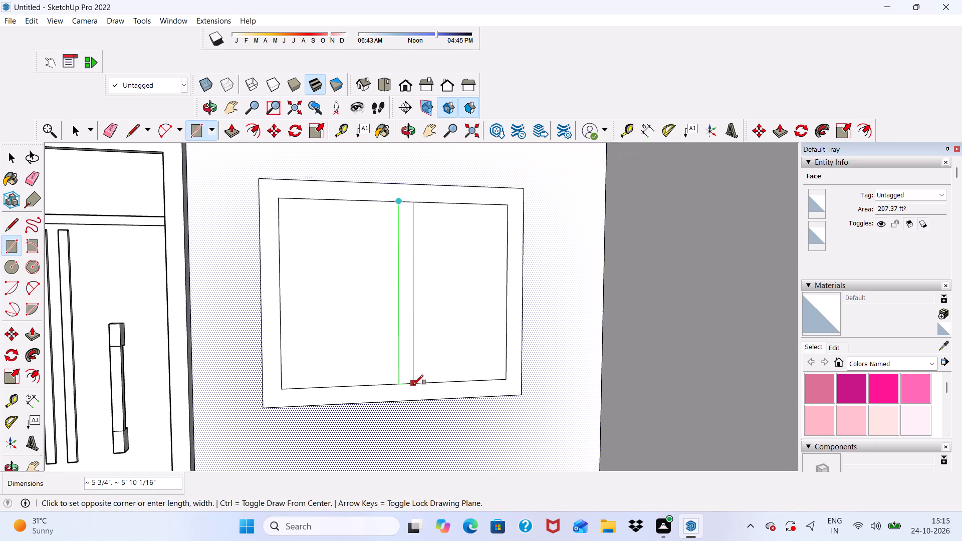
{"action": "scroll", "coordinate": [413, 385], "scroll_direction": "up", "scroll_amount": 7}
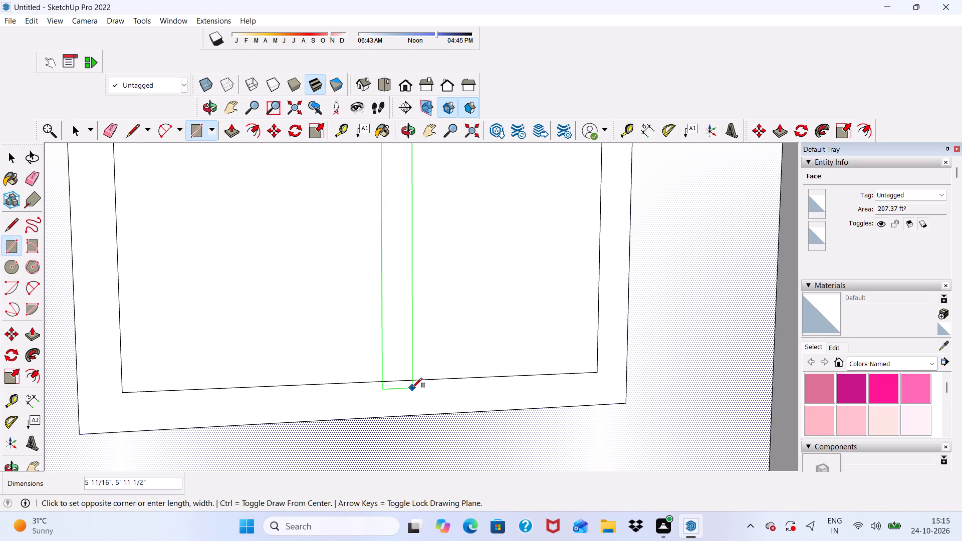
{"action": "left_click", "coordinate": [407, 383]}
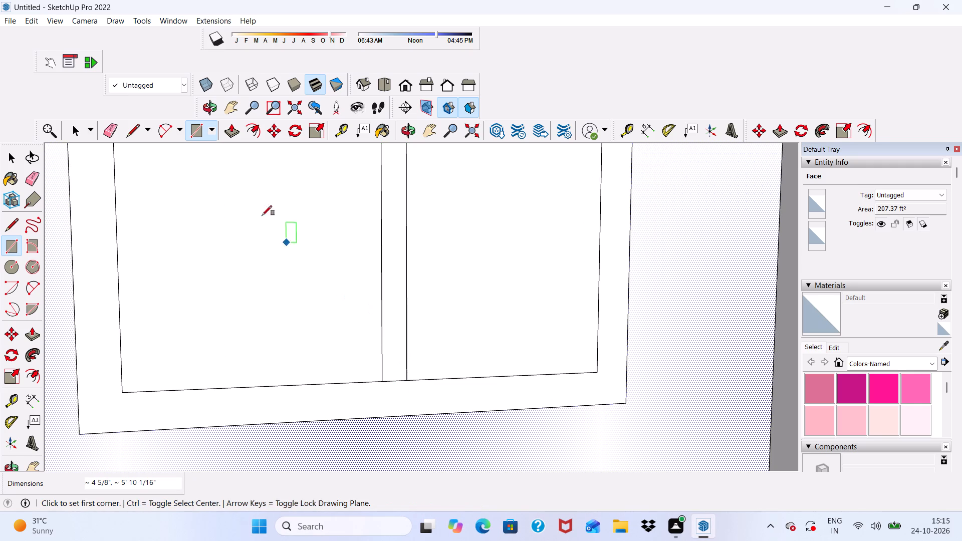
{"action": "key", "text": "space"}
Erase the short edges at the mullion's bottom and top ends to merge it with the window frame.
{"action": "left_click", "coordinate": [108, 126]}
{"action": "scroll", "coordinate": [492, 360], "scroll_direction": "up", "scroll_amount": 7}
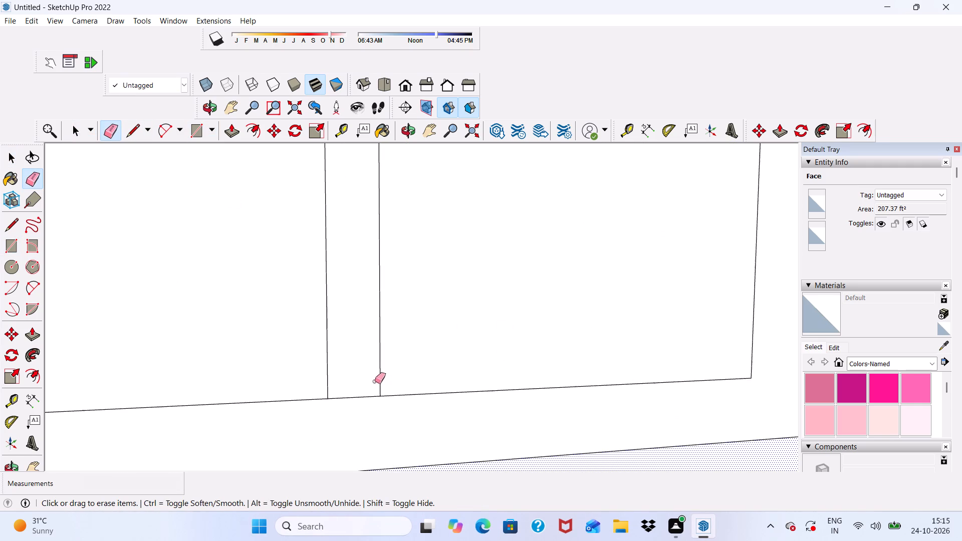
{"action": "left_click_drag", "start_coordinate": [352, 396], "coordinate": [355, 403]}
{"action": "scroll", "coordinate": [359, 396], "scroll_direction": "down", "scroll_amount": 20}
{"action": "scroll", "coordinate": [359, 396], "scroll_direction": "down", "scroll_amount": 5}
{"action": "scroll", "coordinate": [399, 313], "scroll_direction": "up", "scroll_amount": 2}
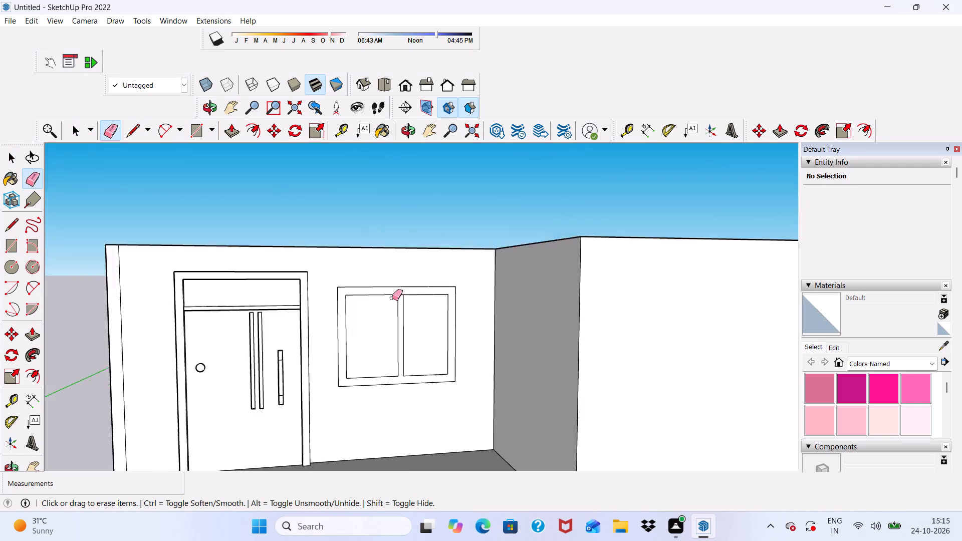
{"action": "scroll", "coordinate": [392, 298], "scroll_direction": "up", "scroll_amount": 17}
{"action": "left_click_drag", "start_coordinate": [387, 289], "coordinate": [387, 295]}
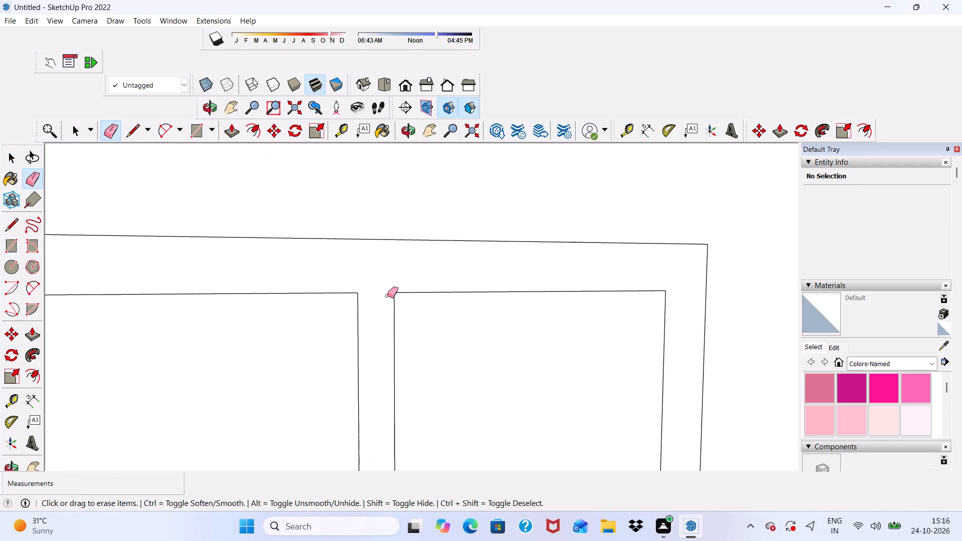
{"action": "key", "text": "space"}
Extrude the window frame and mullion face 3" outward from the wall.
{"action": "left_click", "coordinate": [376, 273]}
{"action": "scroll", "coordinate": [376, 273], "scroll_direction": "down", "scroll_amount": 5}
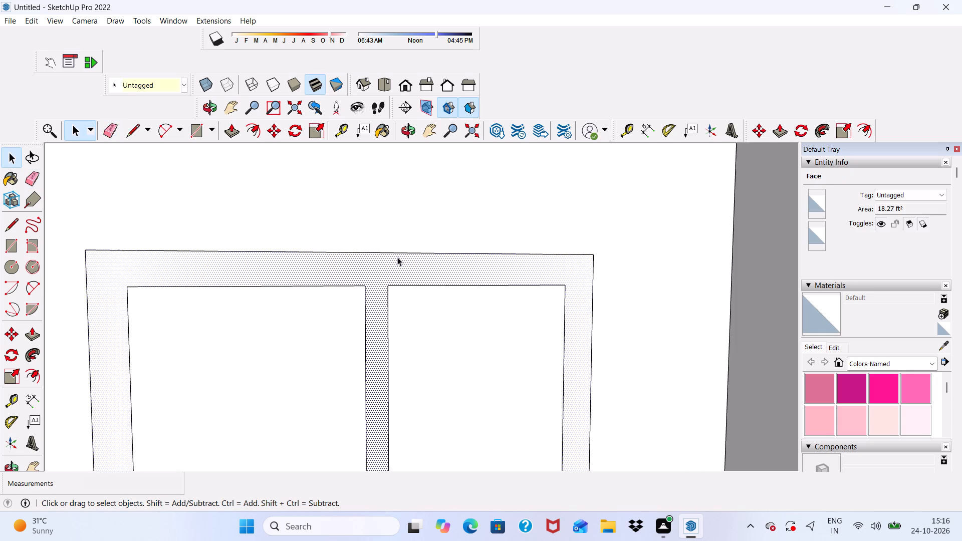
{"action": "left_click", "coordinate": [236, 132]}
{"action": "left_click", "coordinate": [350, 263]}
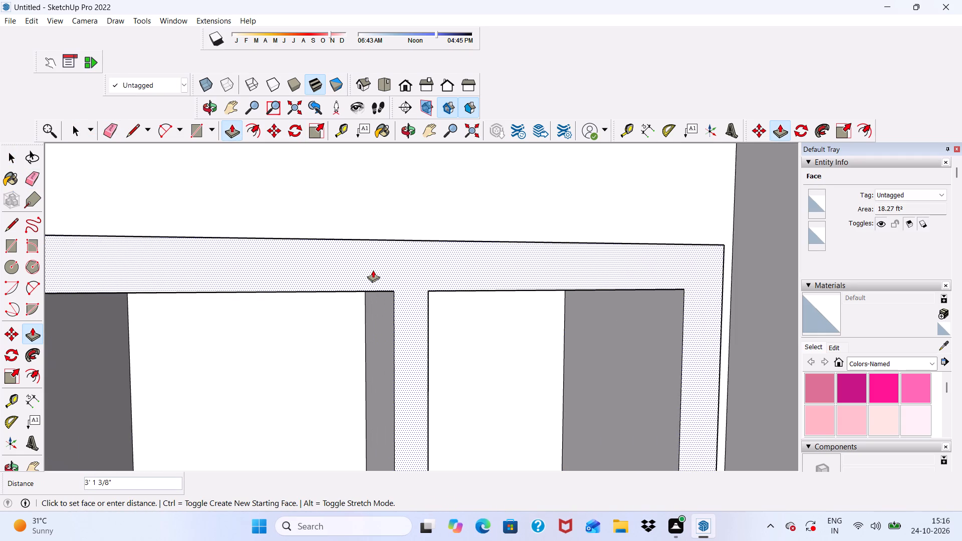
{"action": "type", "text": "3\""}
{"action": "key", "text": "Return"}
{"action": "key", "text": "space"}
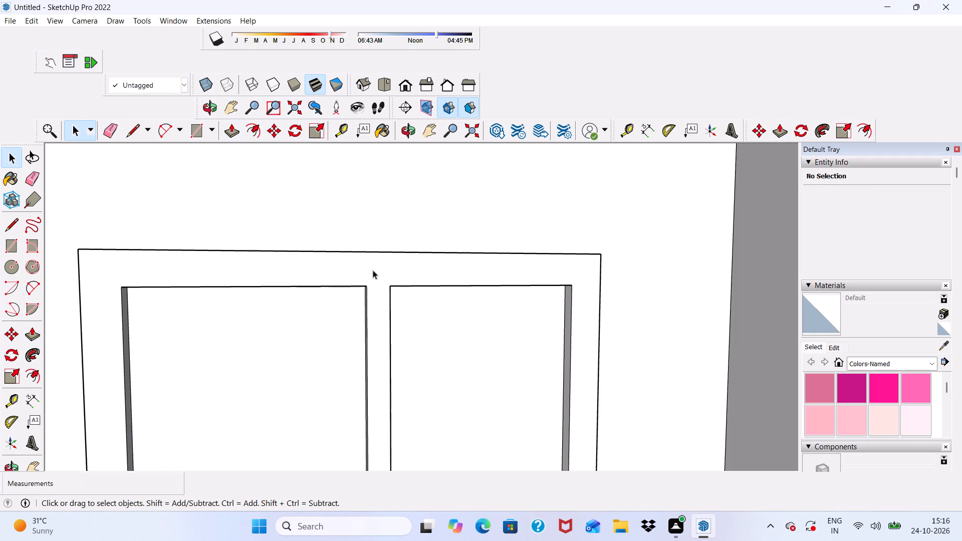
Examine the building with its door and window from angled views and the standard front view.
{"action": "scroll", "coordinate": [406, 258], "scroll_direction": "down", "scroll_amount": 17}
{"action": "middle_click_drag", "start_coordinate": [421, 304], "coordinate": [538, 308]}
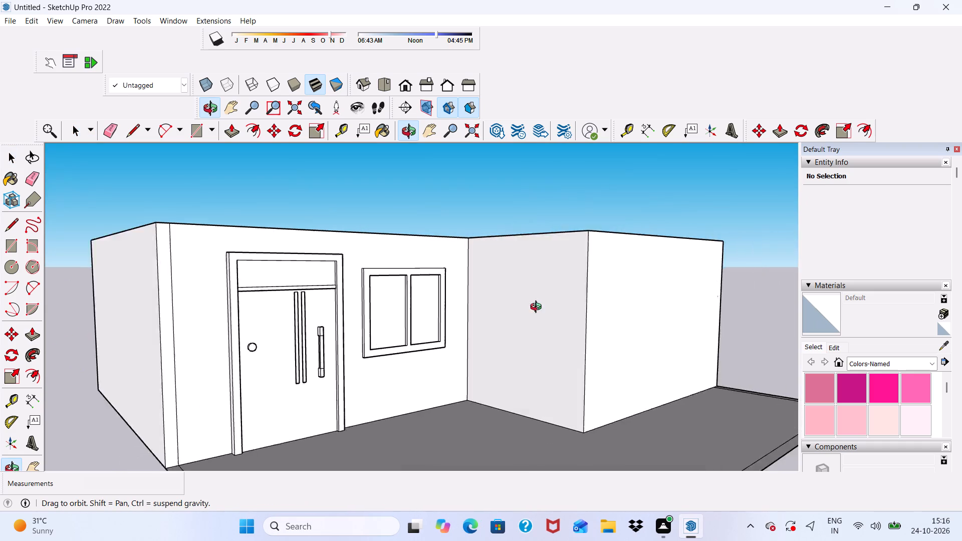
{"action": "middle_click_drag", "start_coordinate": [538, 308], "coordinate": [318, 359]}
{"action": "scroll", "coordinate": [371, 309], "scroll_direction": "down", "scroll_amount": 9}
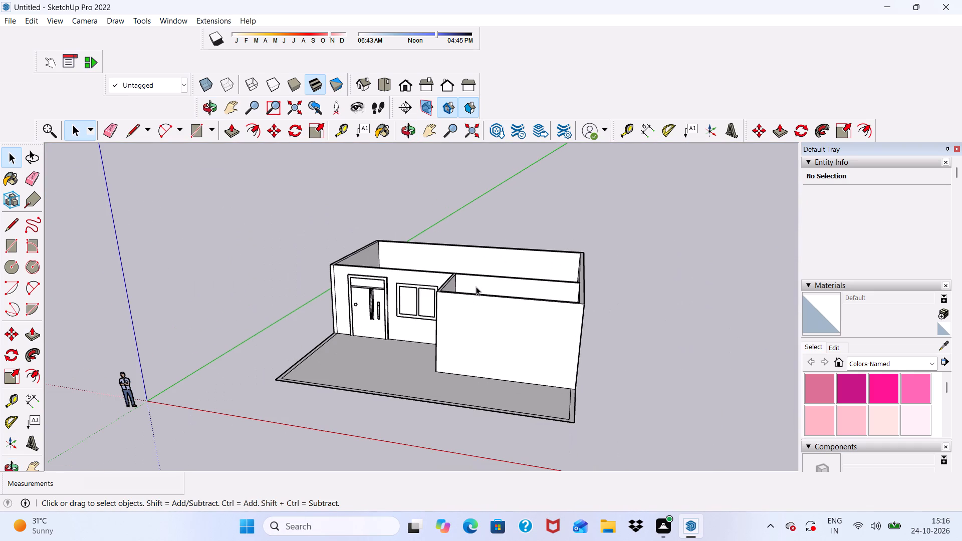
{"action": "scroll", "coordinate": [470, 297], "scroll_direction": "up", "scroll_amount": 2}
{"action": "left_click", "coordinate": [403, 85]}
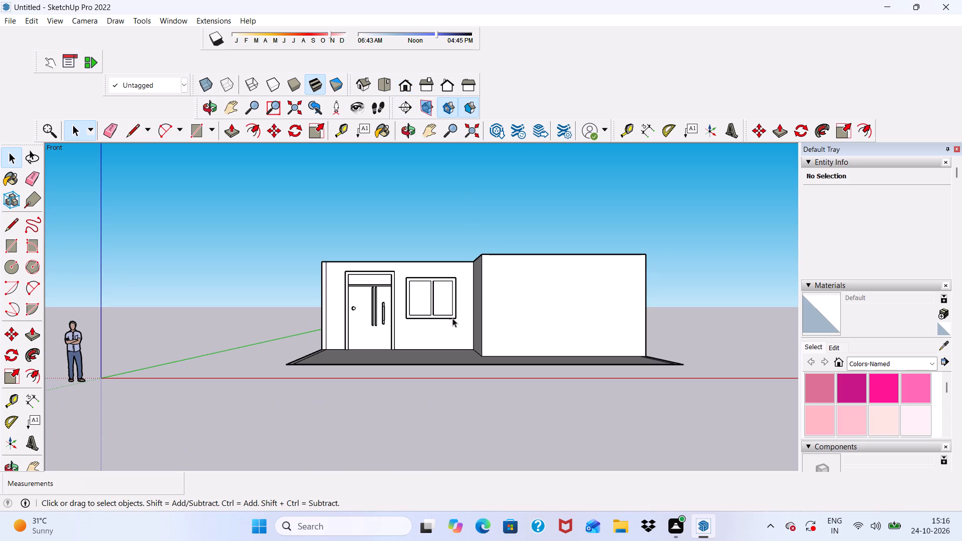
{"action": "middle_click_drag", "start_coordinate": [377, 322], "coordinate": [524, 361]}
{"action": "scroll", "coordinate": [481, 300], "scroll_direction": "up", "scroll_amount": 2}
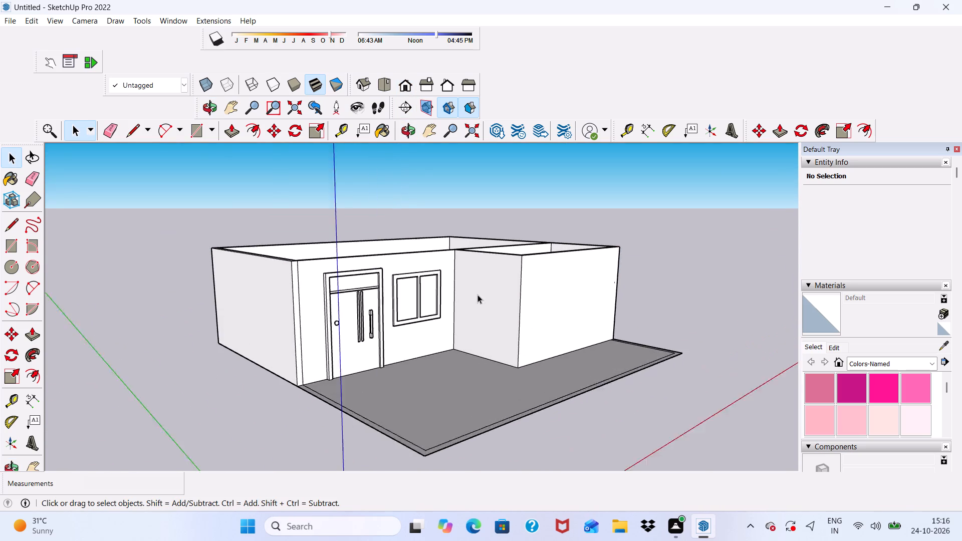
{"action": "scroll", "coordinate": [477, 295], "scroll_direction": "up", "scroll_amount": 1}
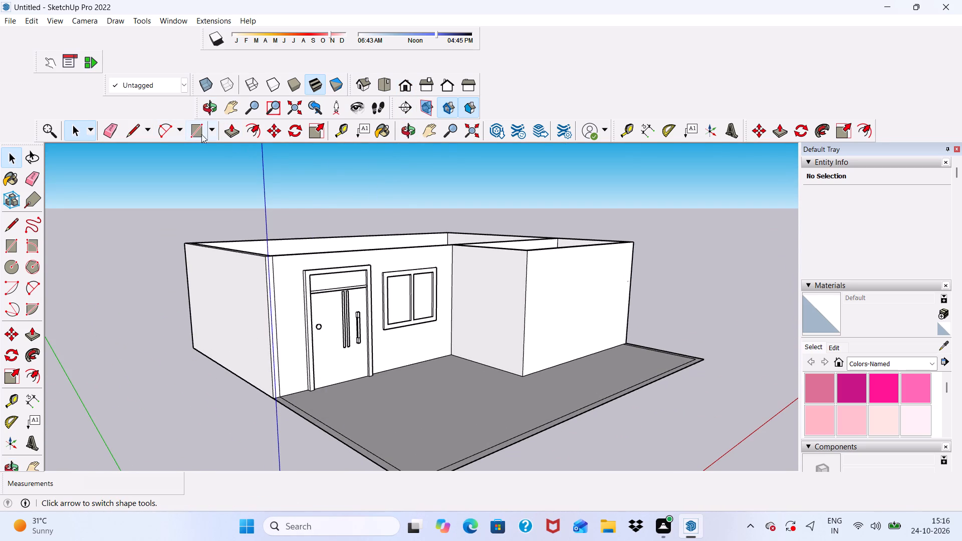
Draw a rectangle about 6' 3" wide by 11' 6" high, standing on the floor edge, on the projecting room's side wall beside the window.
{"action": "left_click", "coordinate": [193, 134]}
{"action": "scroll", "coordinate": [485, 342], "scroll_direction": "up", "scroll_amount": 5}
{"action": "scroll", "coordinate": [446, 372], "scroll_direction": "up", "scroll_amount": 4}
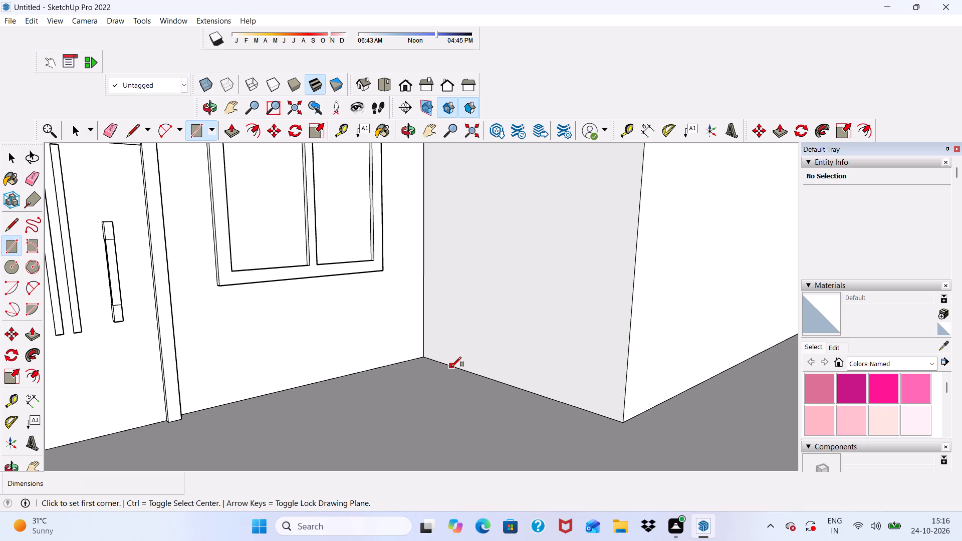
{"action": "left_click", "coordinate": [452, 367]}
{"action": "scroll", "coordinate": [551, 177], "scroll_direction": "down", "scroll_amount": 7}
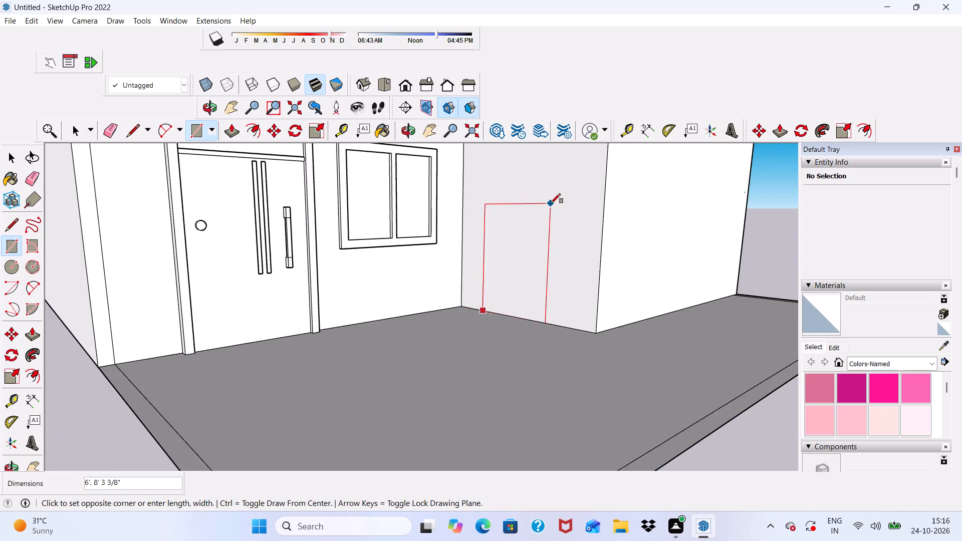
{"action": "scroll", "coordinate": [551, 203], "scroll_direction": "down", "scroll_amount": 2}
{"action": "middle_click_drag", "start_coordinate": [550, 200], "coordinate": [595, 225]}
{"action": "scroll", "coordinate": [539, 206], "scroll_direction": "down", "scroll_amount": 5}
{"action": "scroll", "coordinate": [554, 176], "scroll_direction": "up", "scroll_amount": 2}
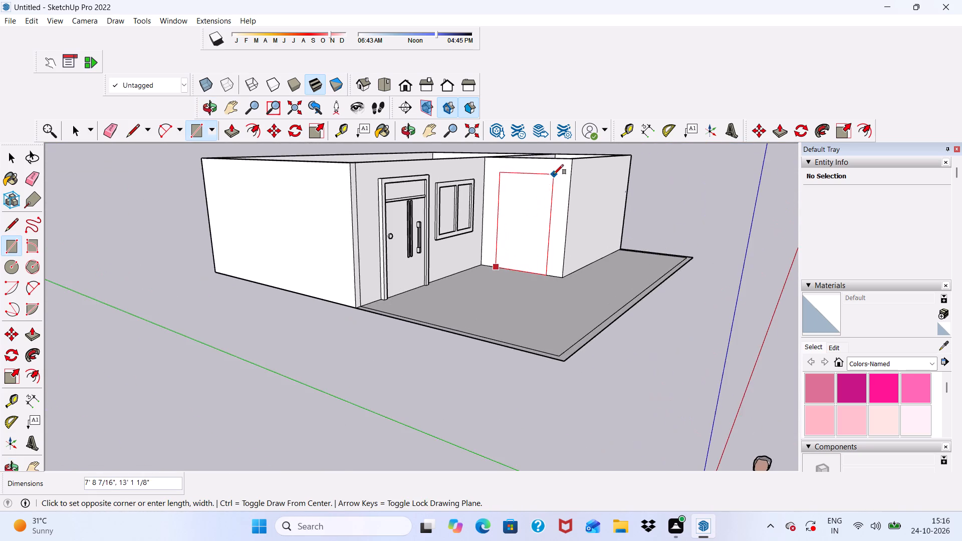
{"action": "scroll", "coordinate": [544, 187], "scroll_direction": "up", "scroll_amount": 1}
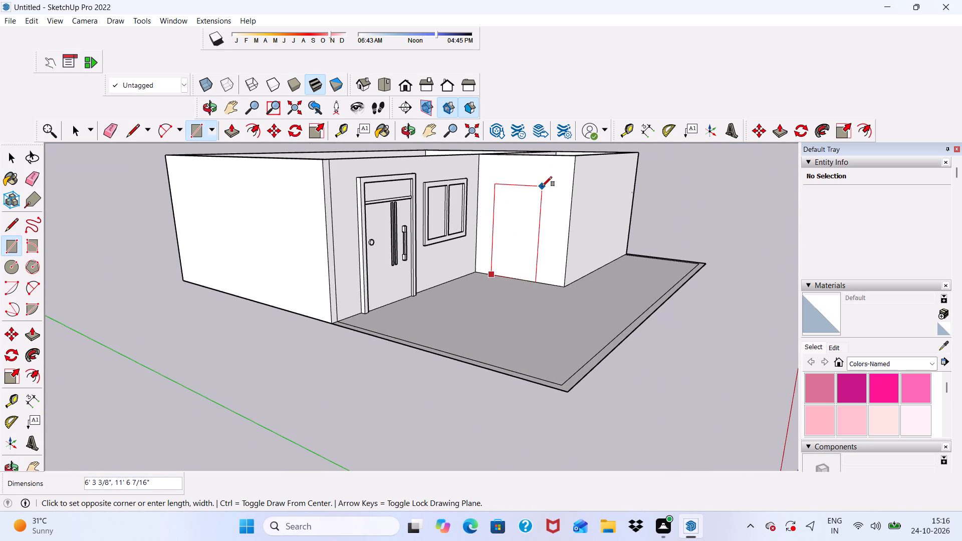
{"action": "left_click", "coordinate": [542, 186]}
{"action": "scroll", "coordinate": [535, 203], "scroll_direction": "down", "scroll_amount": 8}
{"action": "scroll", "coordinate": [532, 200], "scroll_direction": "up", "scroll_amount": 1}
{"action": "middle_click_drag", "start_coordinate": [532, 200], "coordinate": [548, 177]}
{"action": "scroll", "coordinate": [548, 176], "scroll_direction": "up", "scroll_amount": 4}
{"action": "key", "text": "space"}
Offset the new door rectangle on the projecting room's side wall outward by about 5" to outline the frame.
{"action": "scroll", "coordinate": [546, 177], "scroll_direction": "down", "scroll_amount": 2}
{"action": "scroll", "coordinate": [533, 188], "scroll_direction": "up", "scroll_amount": 3}
{"action": "left_click", "coordinate": [259, 127]}
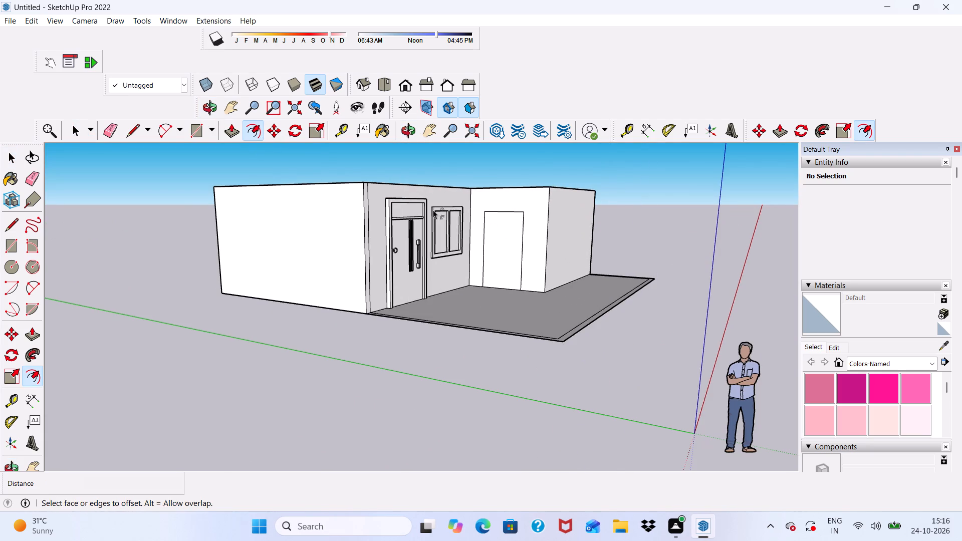
{"action": "scroll", "coordinate": [529, 248], "scroll_direction": "up", "scroll_amount": 5}
{"action": "left_click", "coordinate": [478, 220]}
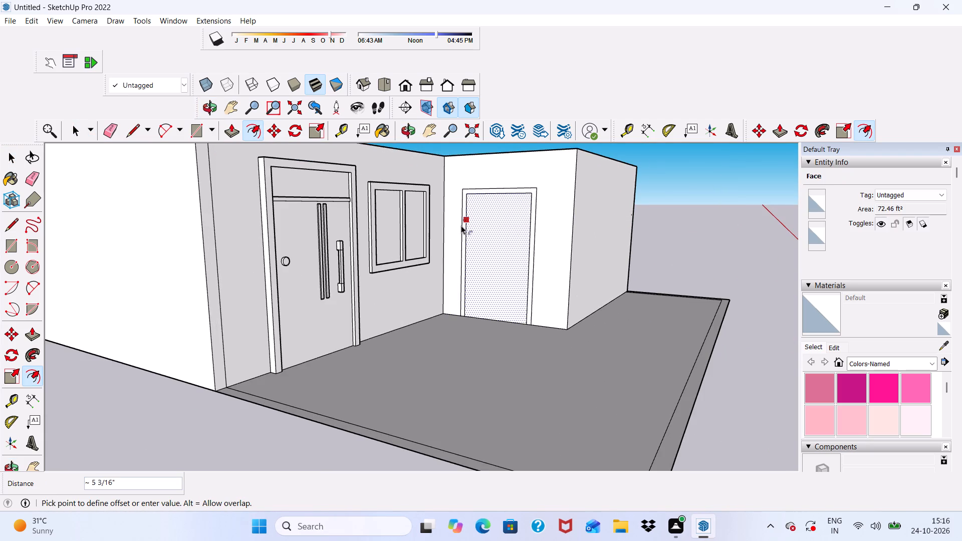
{"action": "left_click", "coordinate": [461, 224]}
{"action": "key", "text": "space"}
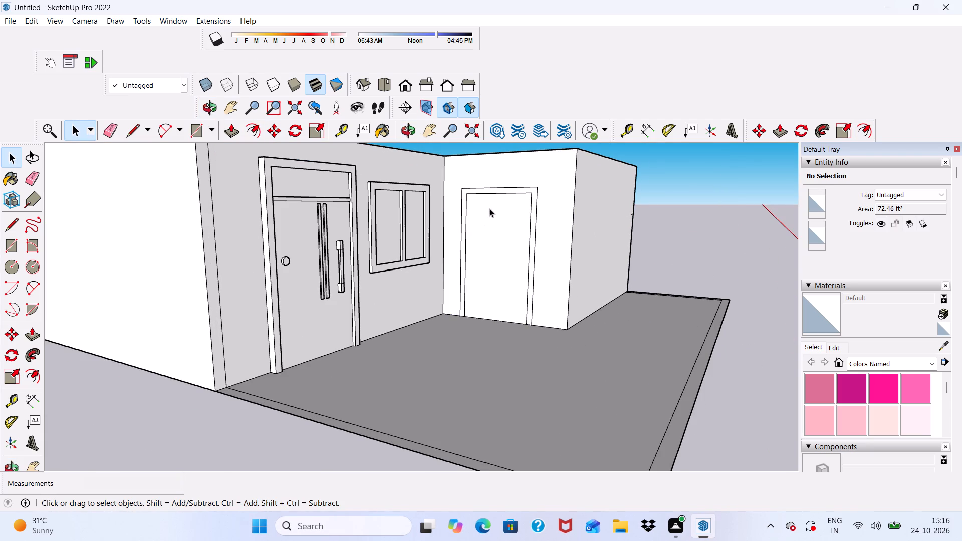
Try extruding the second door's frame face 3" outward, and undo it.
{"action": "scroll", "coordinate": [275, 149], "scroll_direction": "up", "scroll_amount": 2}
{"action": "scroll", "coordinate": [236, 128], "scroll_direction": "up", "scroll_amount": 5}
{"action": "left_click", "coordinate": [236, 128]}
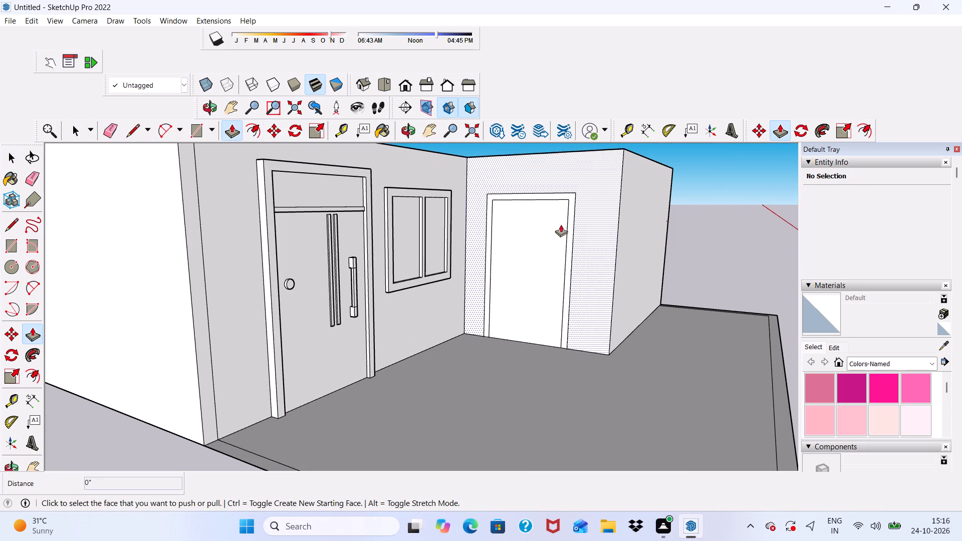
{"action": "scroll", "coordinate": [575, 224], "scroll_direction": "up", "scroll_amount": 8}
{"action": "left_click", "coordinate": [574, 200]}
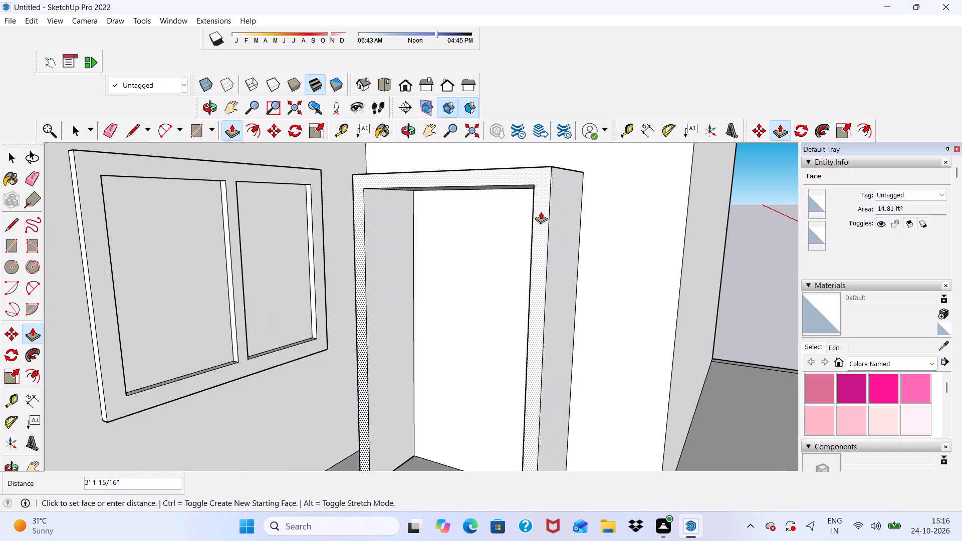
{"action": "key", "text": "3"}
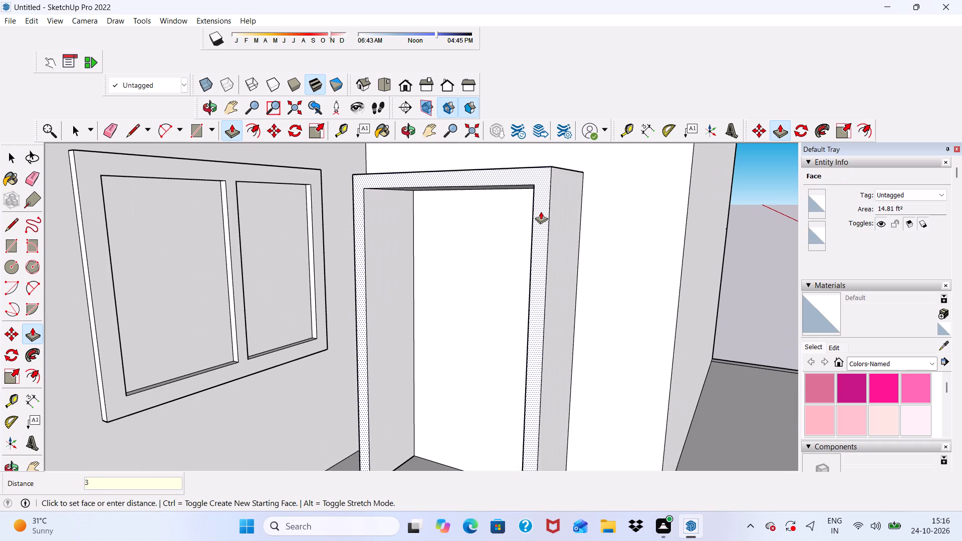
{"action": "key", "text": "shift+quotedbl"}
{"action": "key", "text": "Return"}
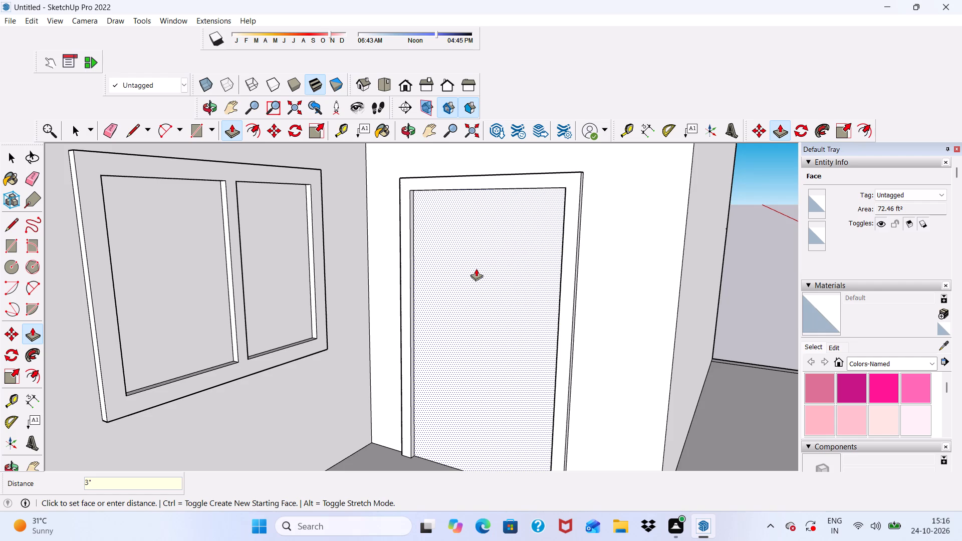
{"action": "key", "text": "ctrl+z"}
Extrude the second door's frame face 6" outward from the wall.
{"action": "scroll", "coordinate": [403, 182], "scroll_direction": "up", "scroll_amount": 5}
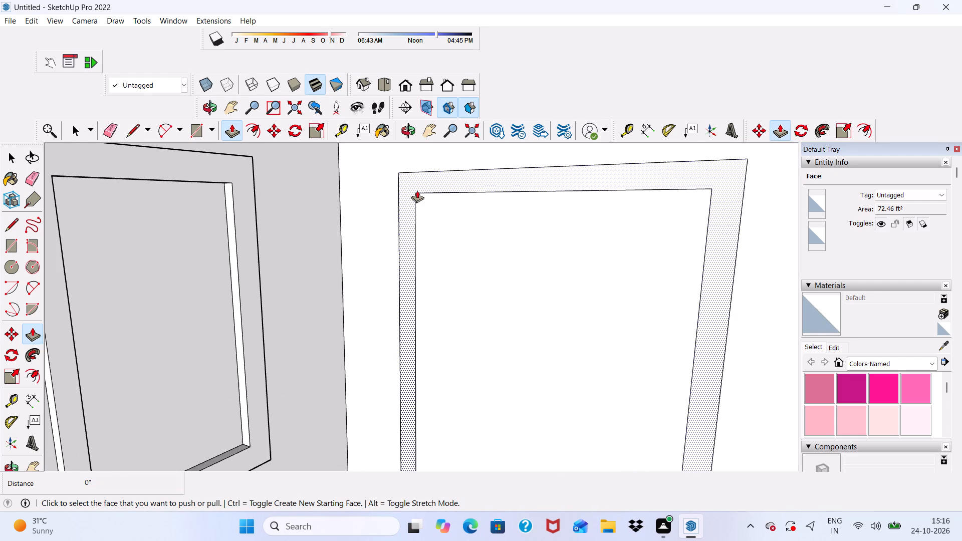
{"action": "left_click", "coordinate": [409, 185]}
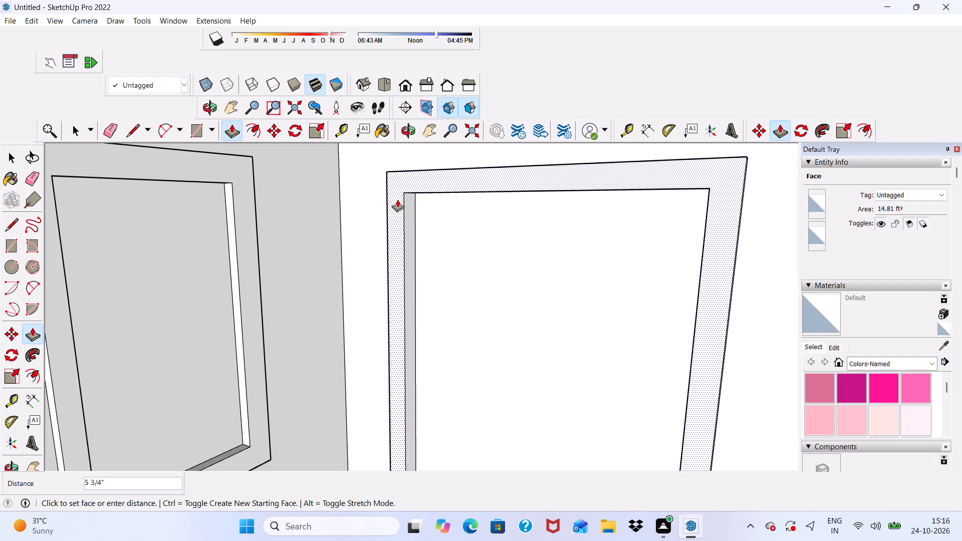
{"action": "key", "text": "6"}
{"action": "key", "text": "shift+quotedbl"}
{"action": "key", "text": "Return"}
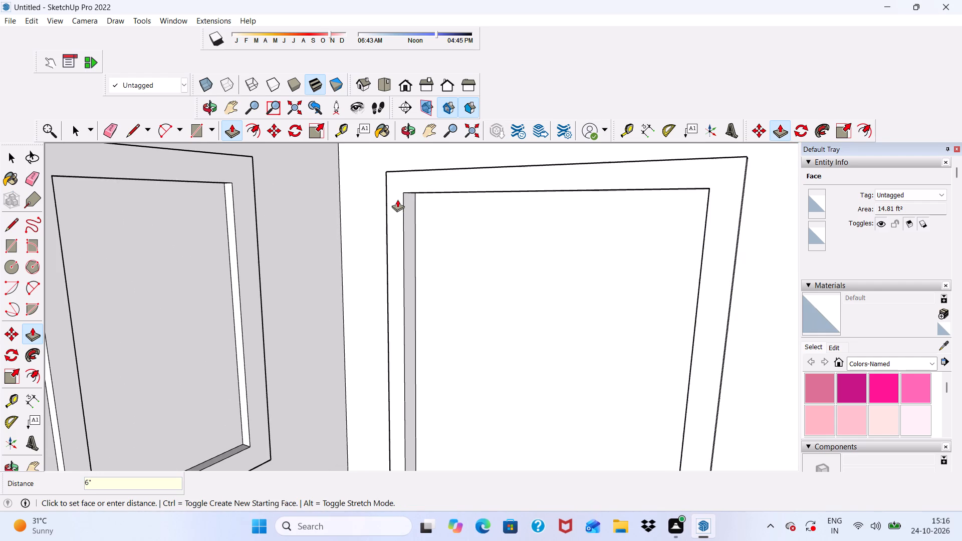
Extrude the second door's inner panel face 3" outward within its frame.
{"action": "scroll", "coordinate": [395, 195], "scroll_direction": "up", "scroll_amount": 1}
{"action": "scroll", "coordinate": [402, 223], "scroll_direction": "down", "scroll_amount": 3}
{"action": "scroll", "coordinate": [445, 185], "scroll_direction": "up", "scroll_amount": 1}
{"action": "scroll", "coordinate": [436, 178], "scroll_direction": "down", "scroll_amount": 11}
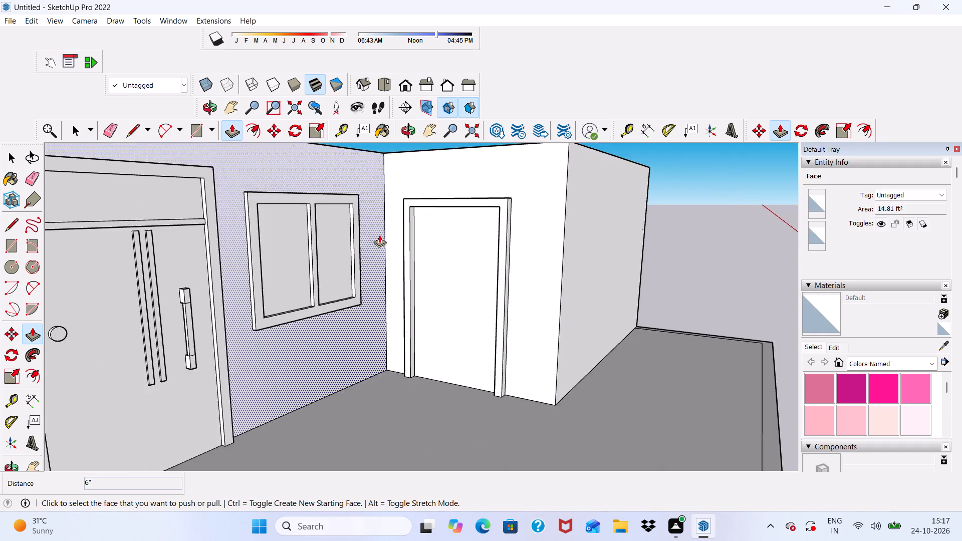
{"action": "scroll", "coordinate": [379, 235], "scroll_direction": "down", "scroll_amount": 5}
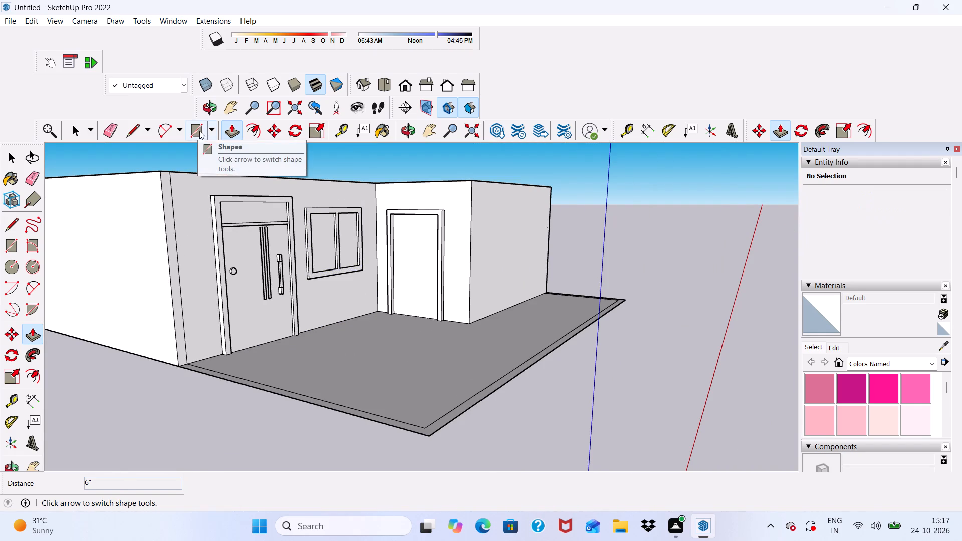
{"action": "scroll", "coordinate": [361, 222], "scroll_direction": "down", "scroll_amount": 1}
{"action": "scroll", "coordinate": [377, 227], "scroll_direction": "up", "scroll_amount": 6}
{"action": "left_click", "coordinate": [410, 229]}
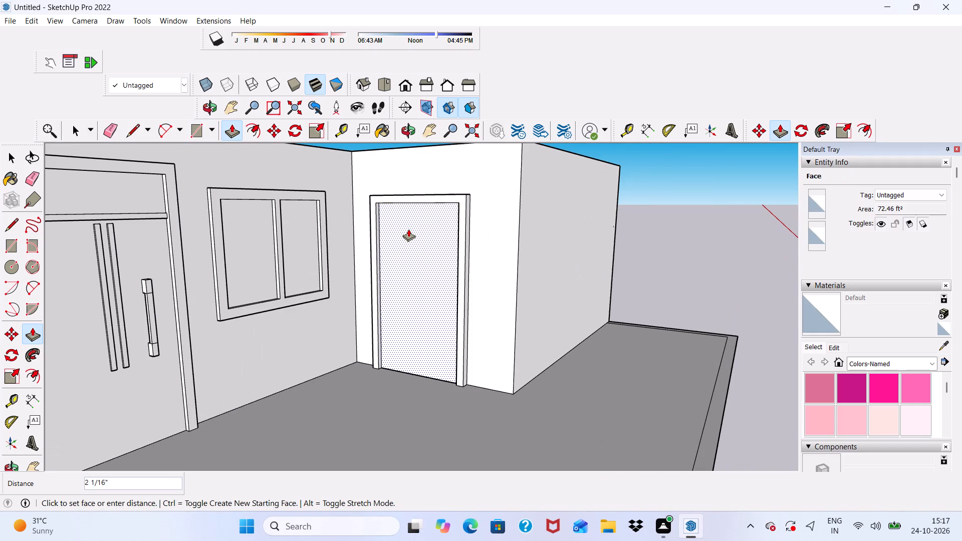
{"action": "type", "text": "3\""}
{"action": "key", "text": "Return"}
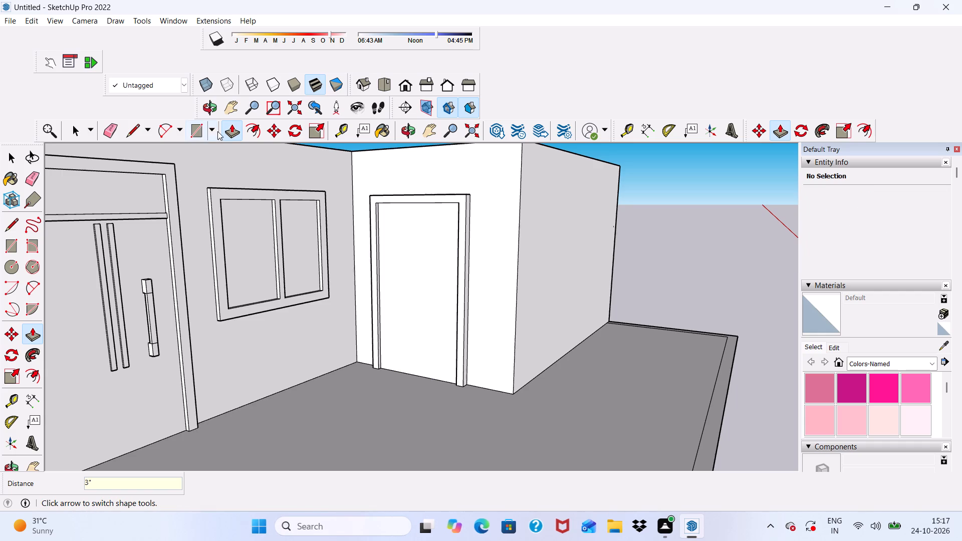
Draw a rectangle about 5' 4" wide by 2' 10" high on the upper part of the second door's panel.
{"action": "left_click", "coordinate": [198, 131]}
{"action": "scroll", "coordinate": [505, 281], "scroll_direction": "up", "scroll_amount": 7}
{"action": "scroll", "coordinate": [315, 264], "scroll_direction": "down", "scroll_amount": 2}
{"action": "middle_click_drag", "start_coordinate": [333, 270], "coordinate": [414, 248]}
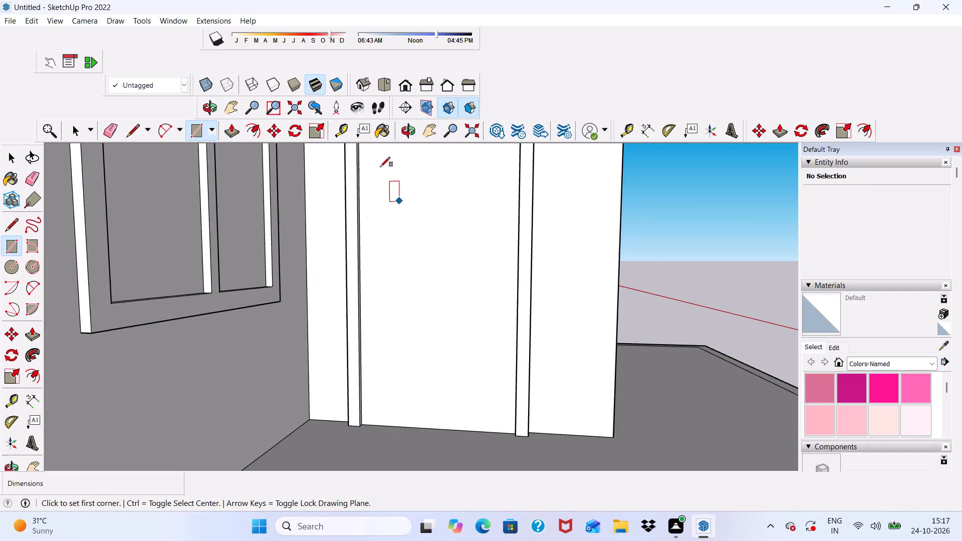
{"action": "scroll", "coordinate": [361, 176], "scroll_direction": "down", "scroll_amount": 11}
{"action": "scroll", "coordinate": [397, 246], "scroll_direction": "up", "scroll_amount": 14}
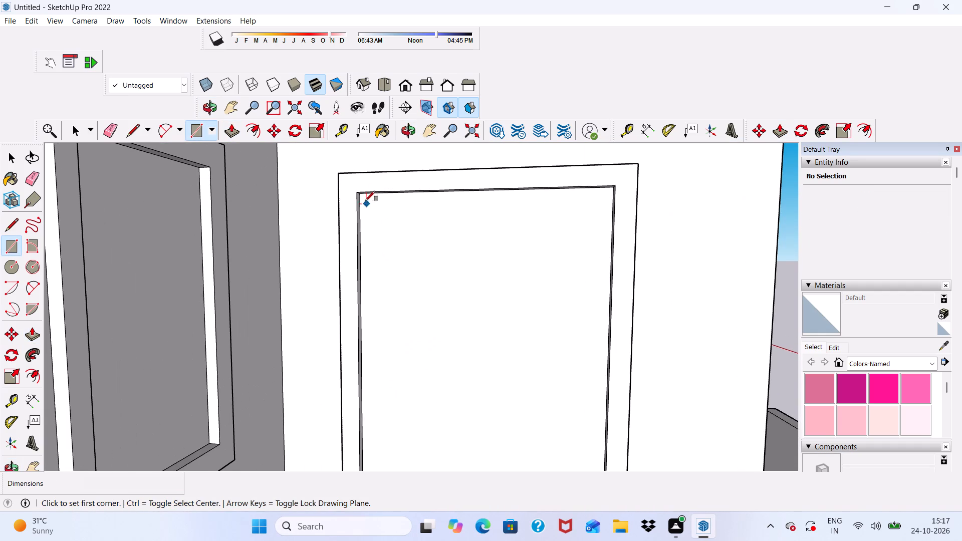
{"action": "scroll", "coordinate": [367, 208], "scroll_direction": "up", "scroll_amount": 7}
{"action": "middle_click_drag", "start_coordinate": [367, 208], "coordinate": [361, 159]}
{"action": "scroll", "coordinate": [372, 197], "scroll_direction": "up", "scroll_amount": 4}
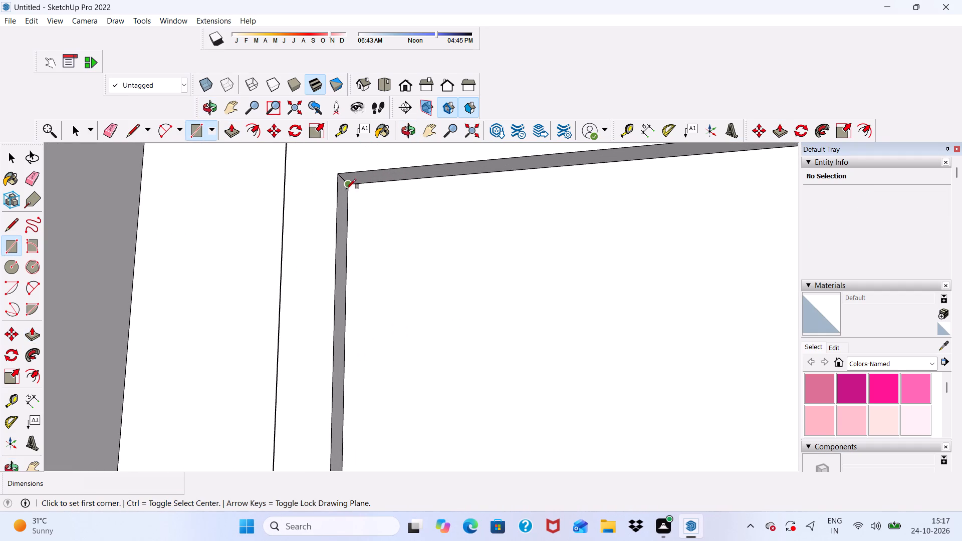
{"action": "double_click", "coordinate": [403, 260]}
{"action": "scroll", "coordinate": [397, 269], "scroll_direction": "down", "scroll_amount": 3}
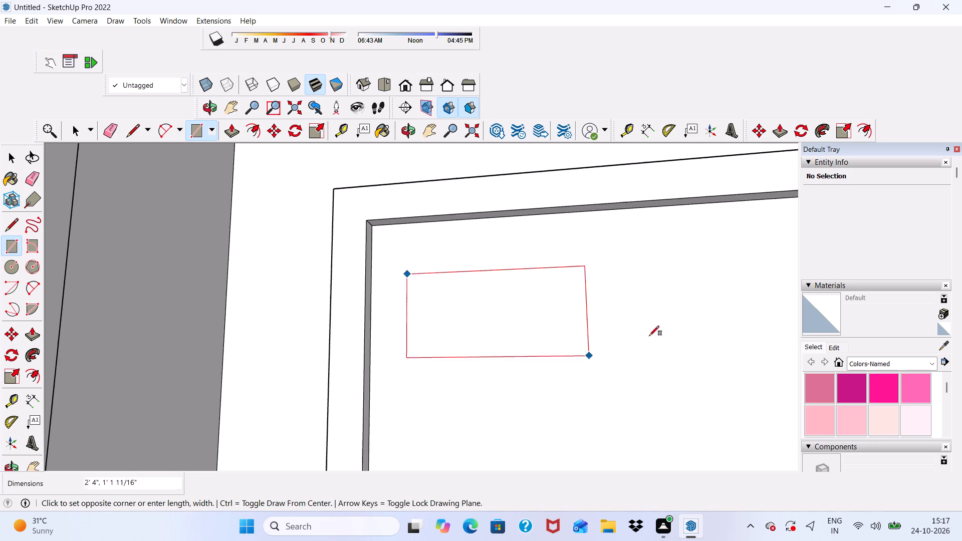
{"action": "scroll", "coordinate": [649, 336], "scroll_direction": "down", "scroll_amount": 11}
{"action": "scroll", "coordinate": [574, 283], "scroll_direction": "down", "scroll_amount": 4}
{"action": "scroll", "coordinate": [628, 379], "scroll_direction": "up", "scroll_amount": 4}
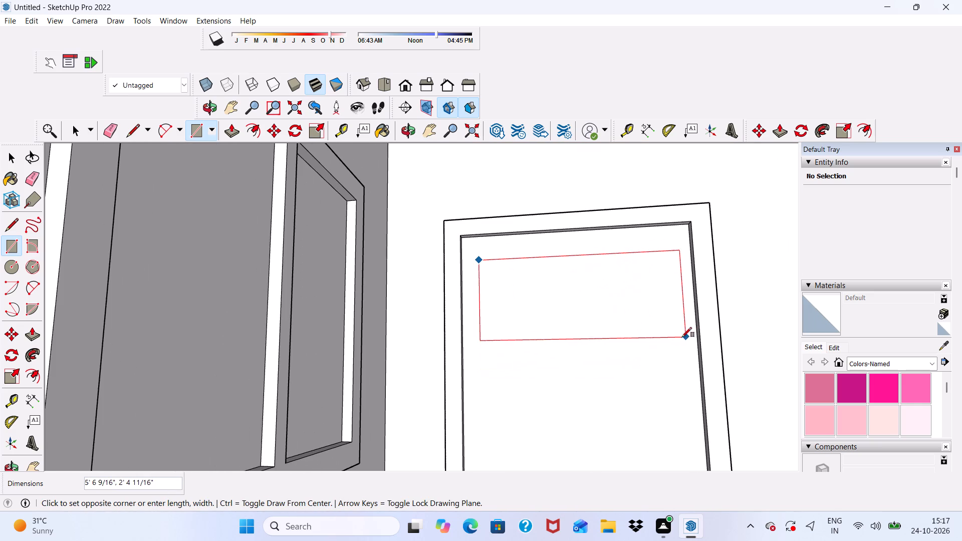
{"action": "left_click", "coordinate": [681, 354]}
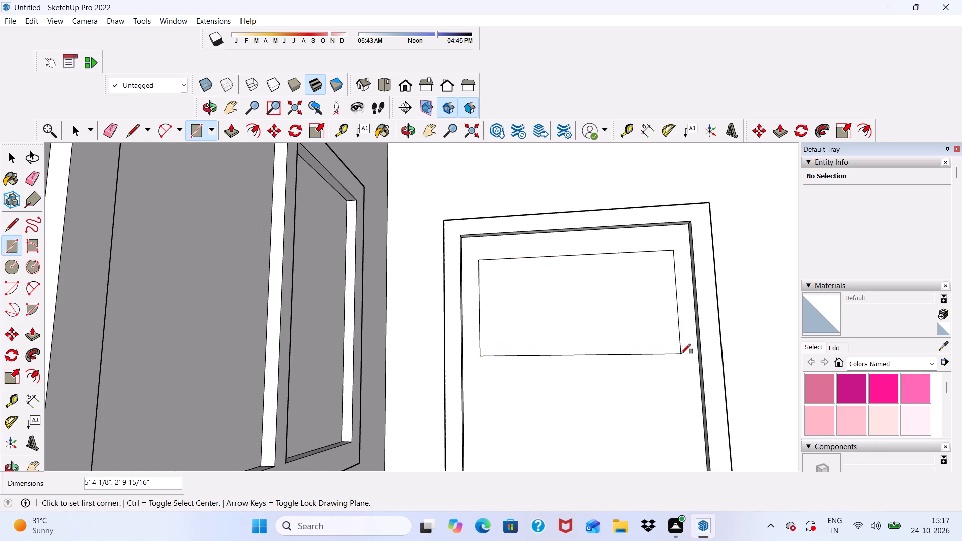
Draw two upright rectangles on the second door's lower half, about 5' 7" by 12" and 5' 6" by 9".
{"action": "scroll", "coordinate": [532, 292], "scroll_direction": "down", "scroll_amount": 9}
{"action": "middle_click_drag", "start_coordinate": [551, 336], "coordinate": [568, 356]}
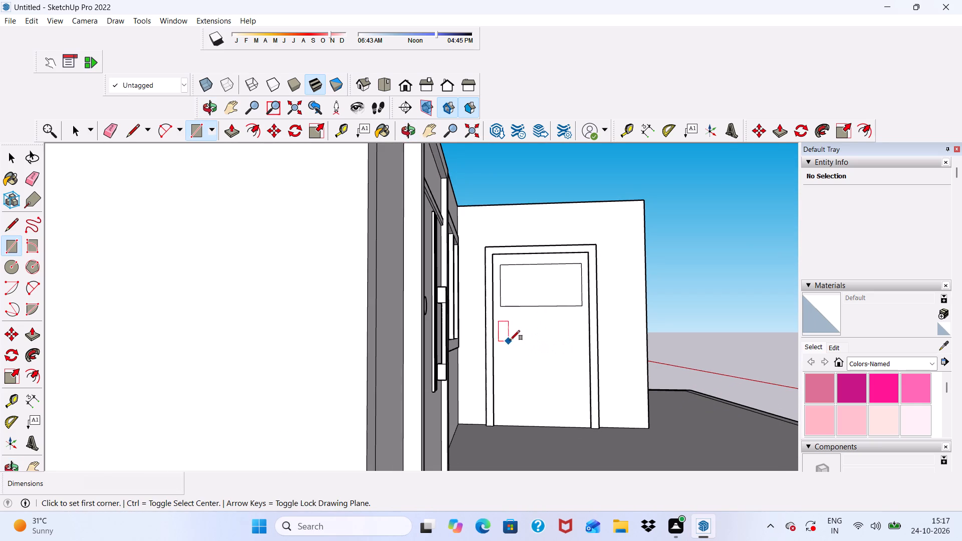
{"action": "left_click", "coordinate": [513, 335]}
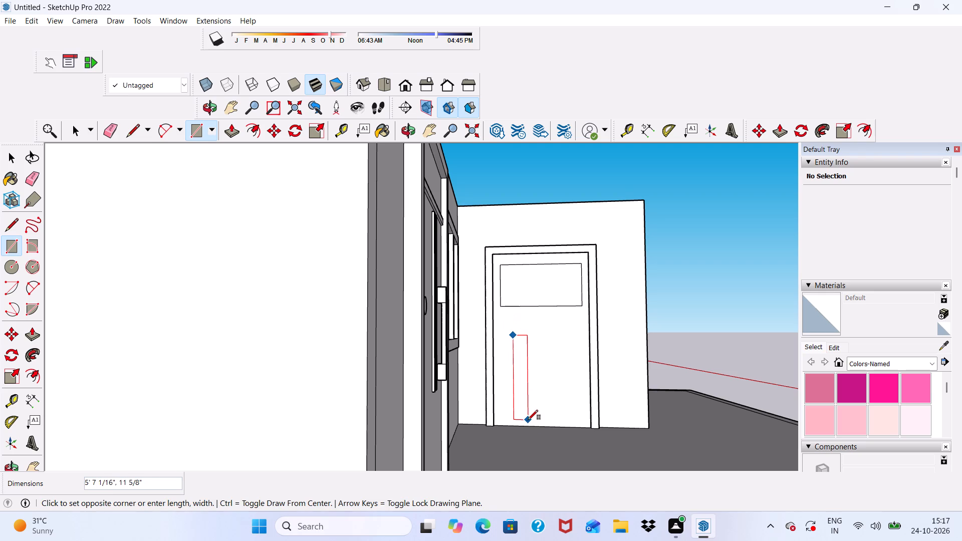
{"action": "left_click", "coordinate": [528, 421]}
{"action": "left_click", "coordinate": [556, 336]}
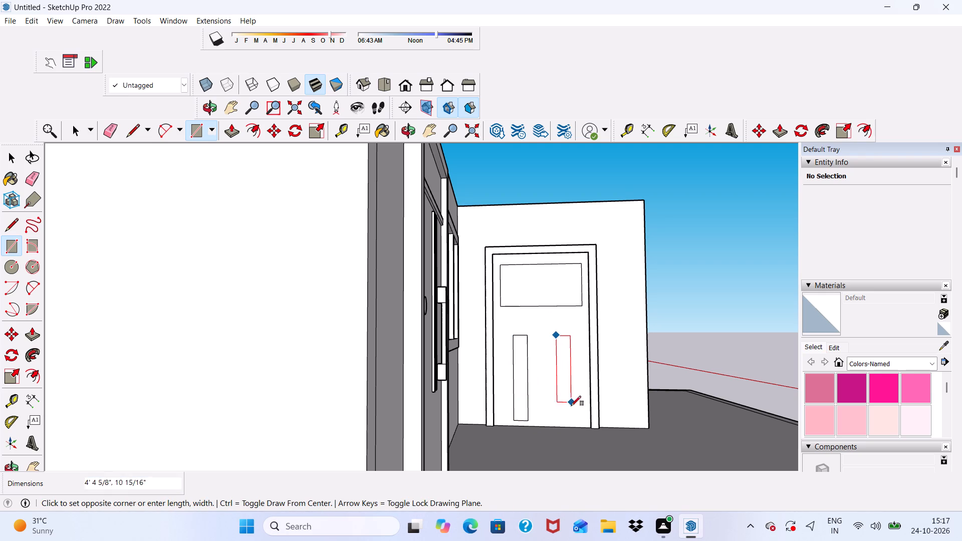
{"action": "left_click", "coordinate": [569, 420]}
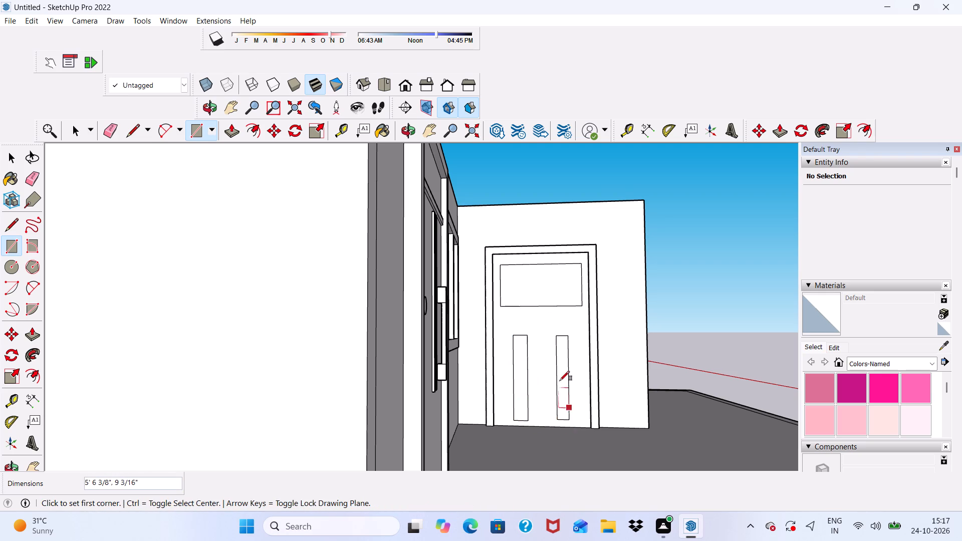
{"action": "scroll", "coordinate": [526, 329], "scroll_direction": "down", "scroll_amount": 4}
{"action": "key", "text": "space"}
{"action": "left_click", "coordinate": [650, 300]}
Extrude both upright rectangles on the second door's lower half 2" outward.
{"action": "scroll", "coordinate": [634, 299], "scroll_direction": "down", "scroll_amount": 2}
{"action": "middle_click_drag", "start_coordinate": [627, 303], "coordinate": [530, 318]}
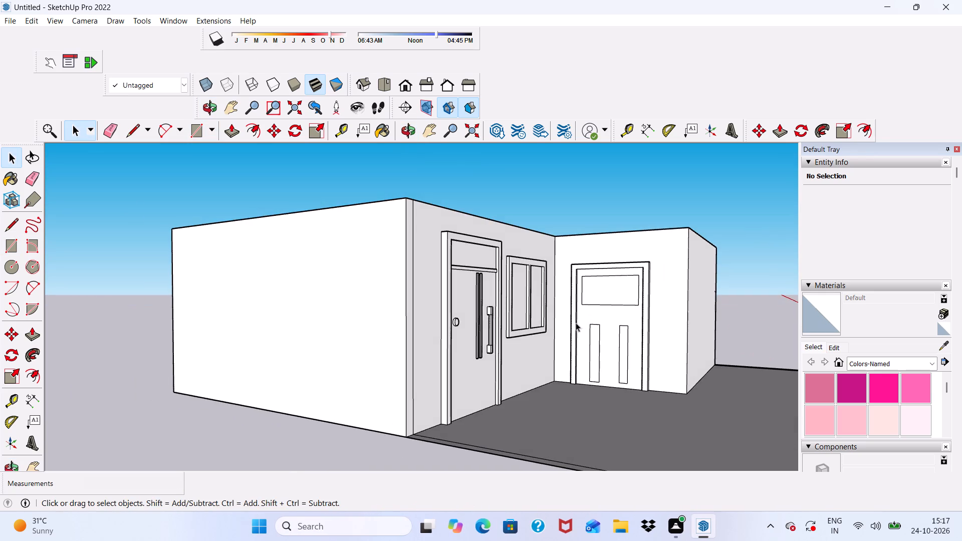
{"action": "scroll", "coordinate": [614, 326], "scroll_direction": "up", "scroll_amount": 9}
{"action": "left_click", "coordinate": [585, 337]}
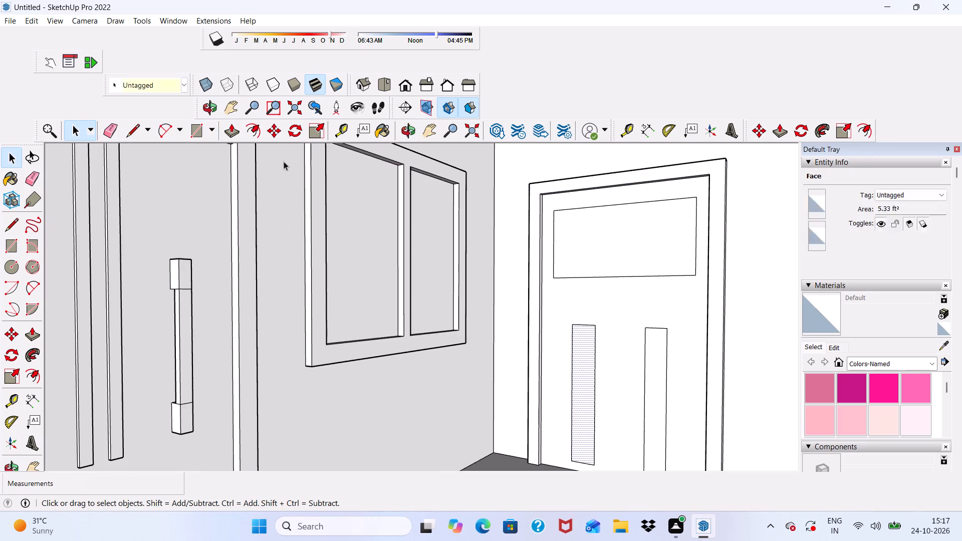
{"action": "left_click", "coordinate": [233, 127]}
{"action": "left_click", "coordinate": [585, 340]}
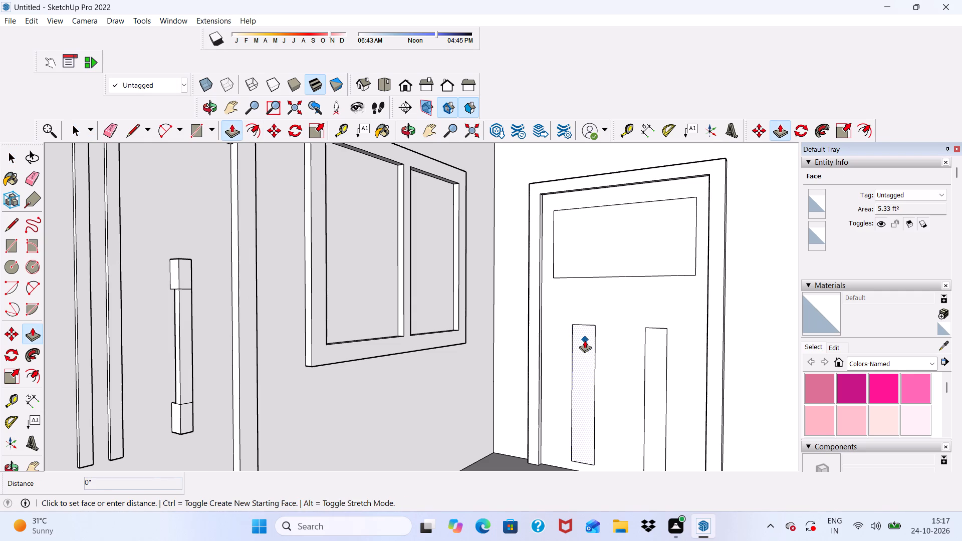
{"action": "type", "text": "2\""}
{"action": "key", "text": "Return"}
{"action": "scroll", "coordinate": [557, 272], "scroll_direction": "down", "scroll_amount": 4}
{"action": "scroll", "coordinate": [624, 294], "scroll_direction": "up", "scroll_amount": 4}
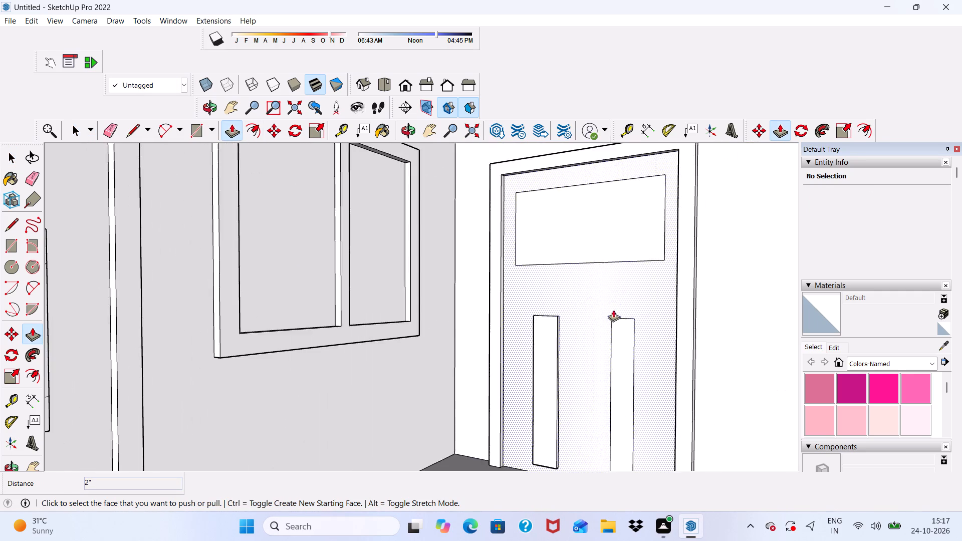
{"action": "scroll", "coordinate": [613, 310], "scroll_direction": "up", "scroll_amount": 5}
{"action": "left_click", "coordinate": [618, 338]}
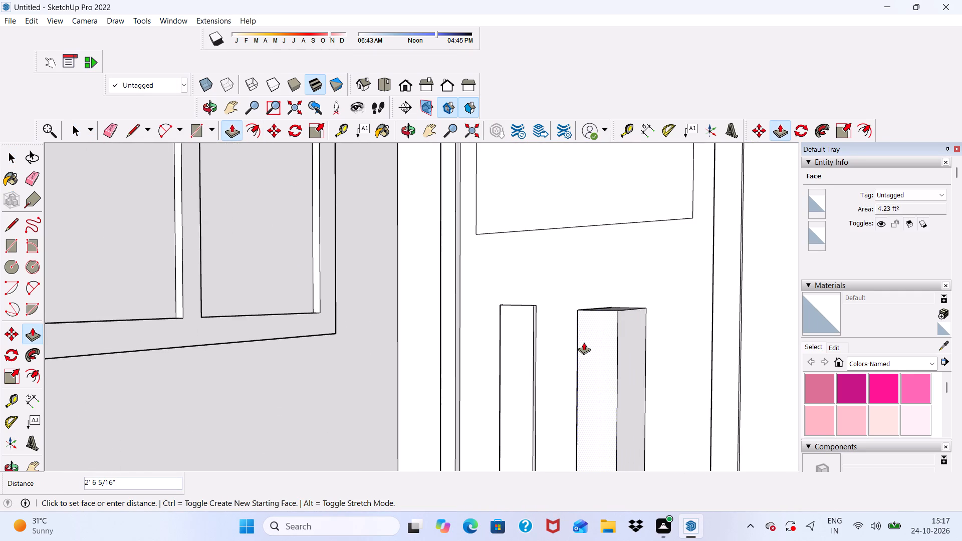
{"action": "type", "text": "2\""}
{"action": "key", "text": "Return"}
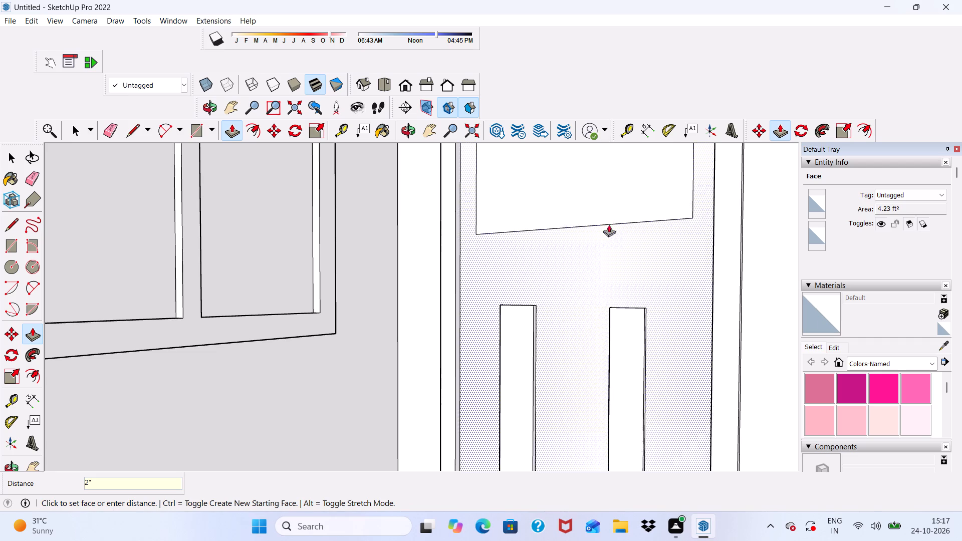
Extrude the wide upper rectangle on the second door 2" outward.
{"action": "left_click", "coordinate": [605, 199]}
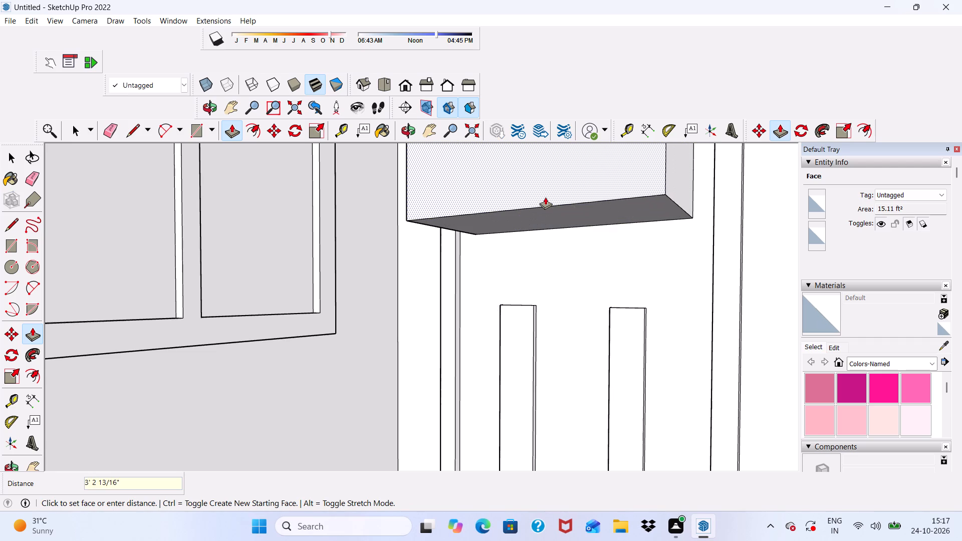
{"action": "key", "text": "2"}
{"action": "key", "text": "shift+quotedbl"}
{"action": "key", "text": "Return"}
{"action": "key", "text": "space"}
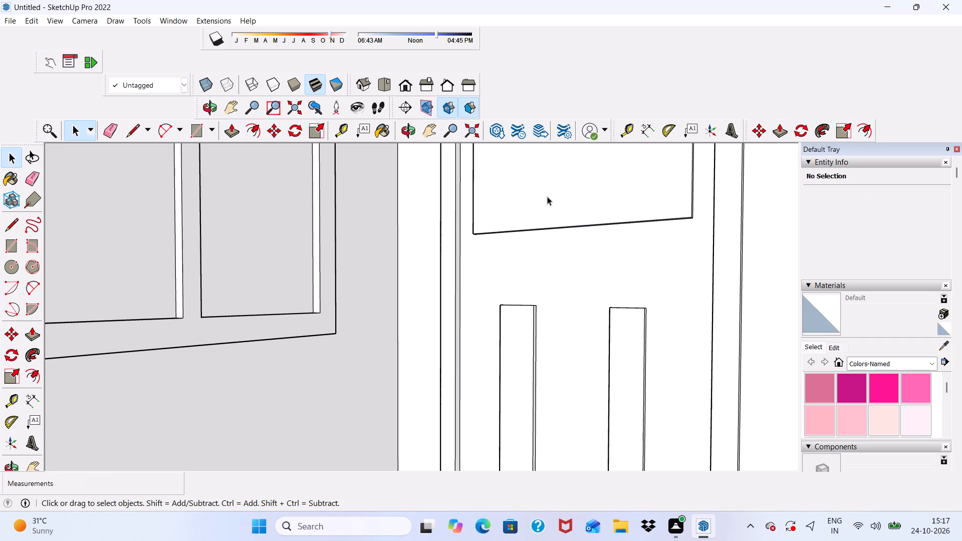
Draw a small upright rectangle about 2" wide by 5" high on the second door, above the wider upright panel.
{"action": "scroll", "coordinate": [570, 197], "scroll_direction": "down", "scroll_amount": 9}
{"action": "scroll", "coordinate": [538, 268], "scroll_direction": "up", "scroll_amount": 1}
{"action": "middle_click_drag", "start_coordinate": [538, 268], "coordinate": [562, 284]}
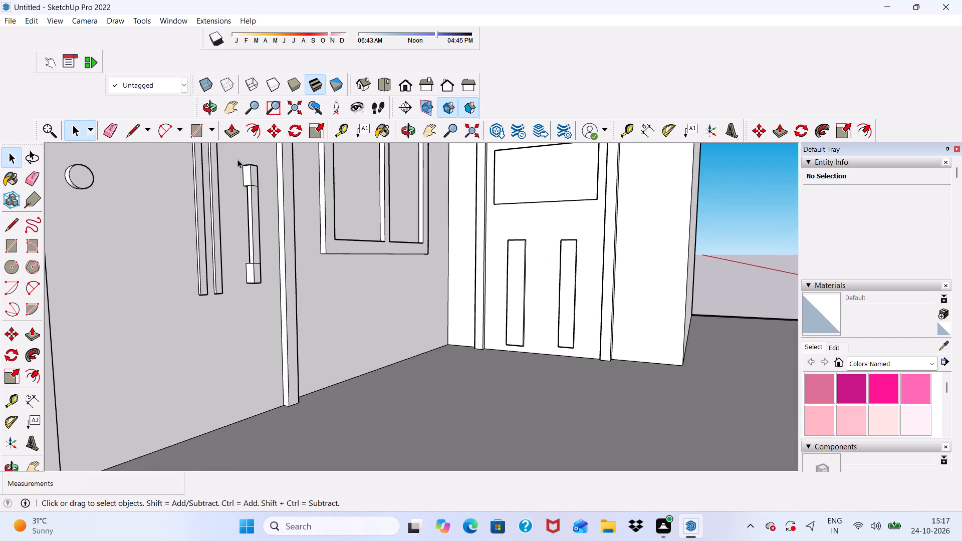
{"action": "left_click", "coordinate": [191, 132]}
{"action": "scroll", "coordinate": [627, 207], "scroll_direction": "up", "scroll_amount": 7}
{"action": "scroll", "coordinate": [532, 223], "scroll_direction": "up", "scroll_amount": 3}
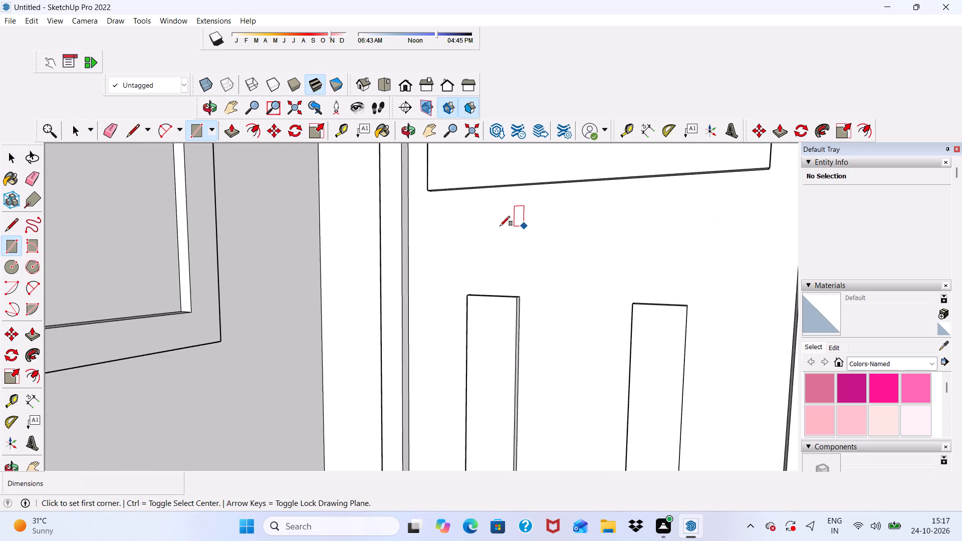
{"action": "scroll", "coordinate": [500, 226], "scroll_direction": "up", "scroll_amount": 3}
{"action": "left_click", "coordinate": [493, 226]}
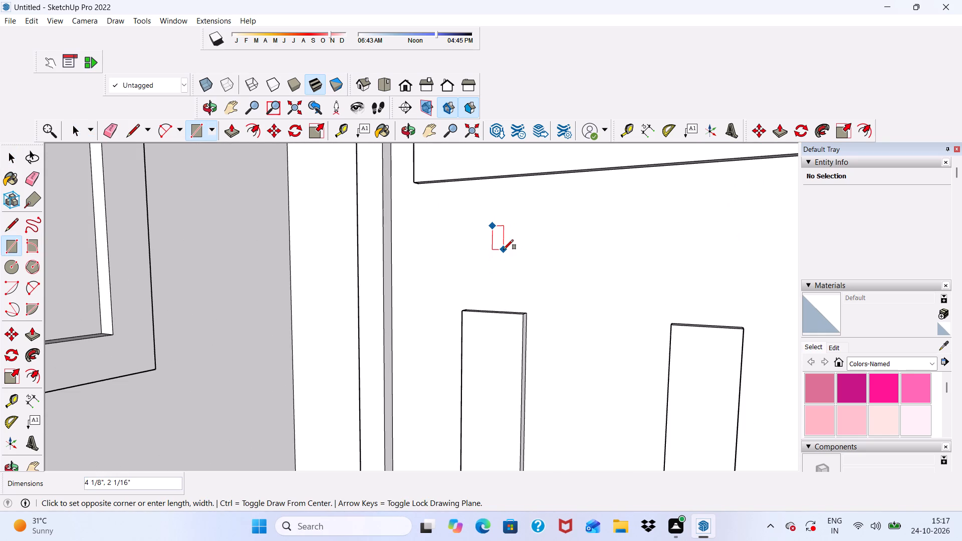
{"action": "left_click", "coordinate": [504, 254]}
{"action": "key", "text": "space"}
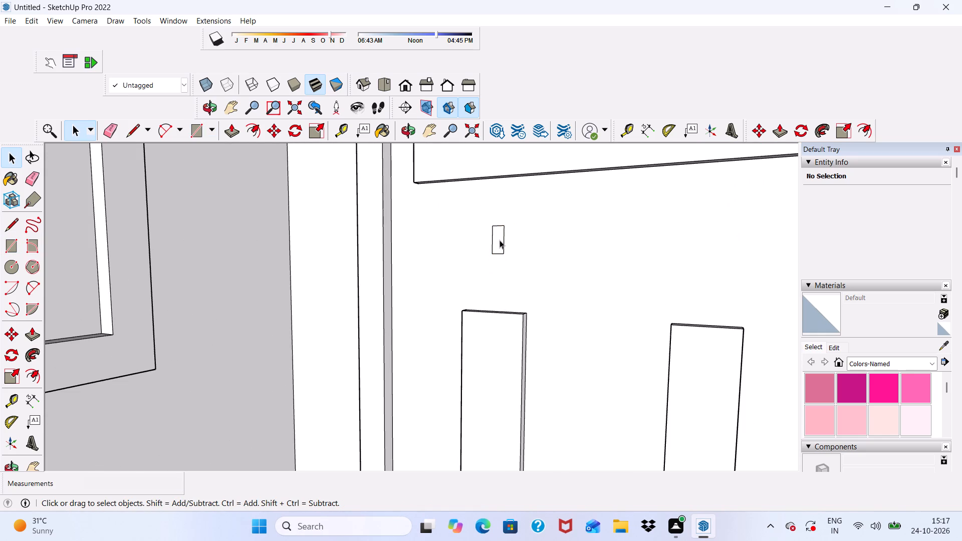
Copy the small rectangle sideways about 2' 7" so the copy sits above the narrower upright panel.
{"action": "double_click", "coordinate": [500, 240]}
{"action": "left_click", "coordinate": [273, 127]}
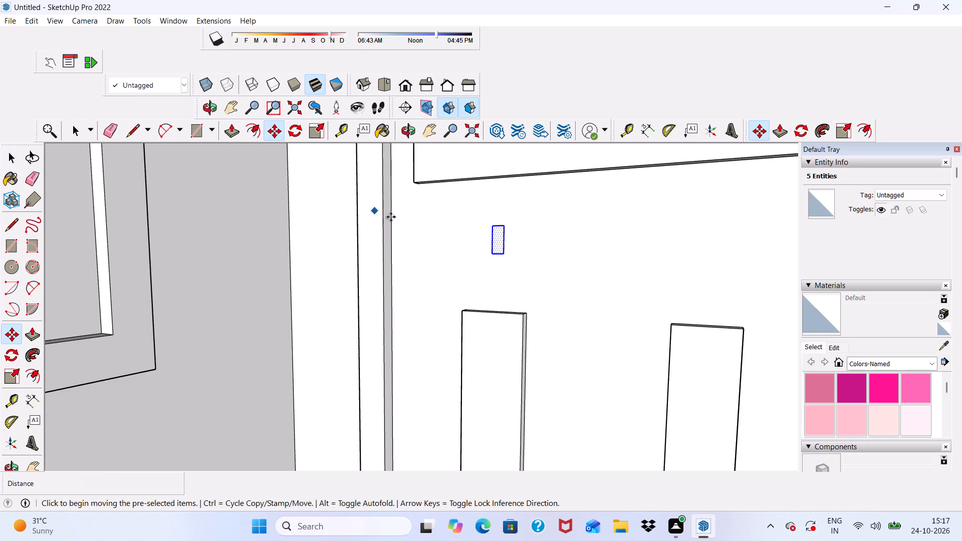
{"action": "left_click", "coordinate": [497, 236]}
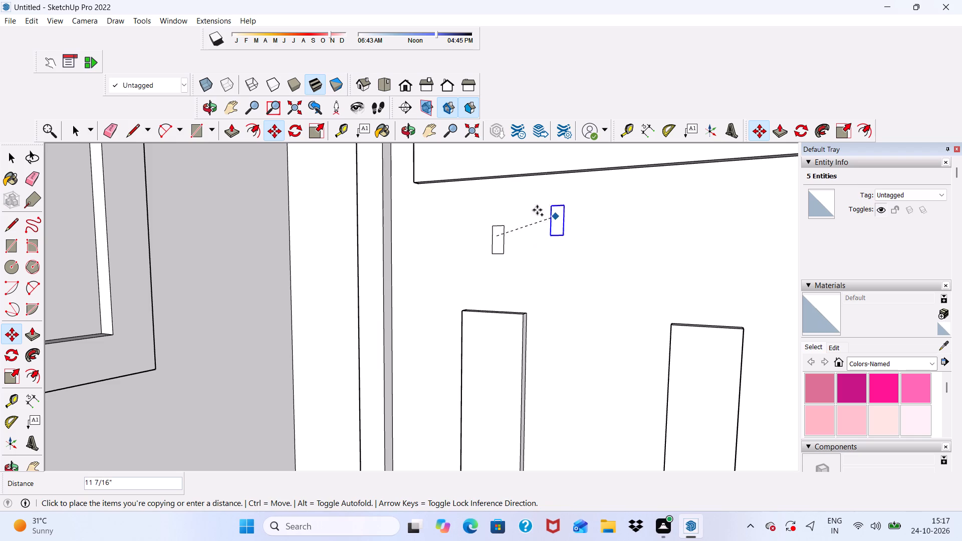
{"action": "scroll", "coordinate": [498, 208], "scroll_direction": "down", "scroll_amount": 6}
{"action": "left_click", "coordinate": [604, 224]}
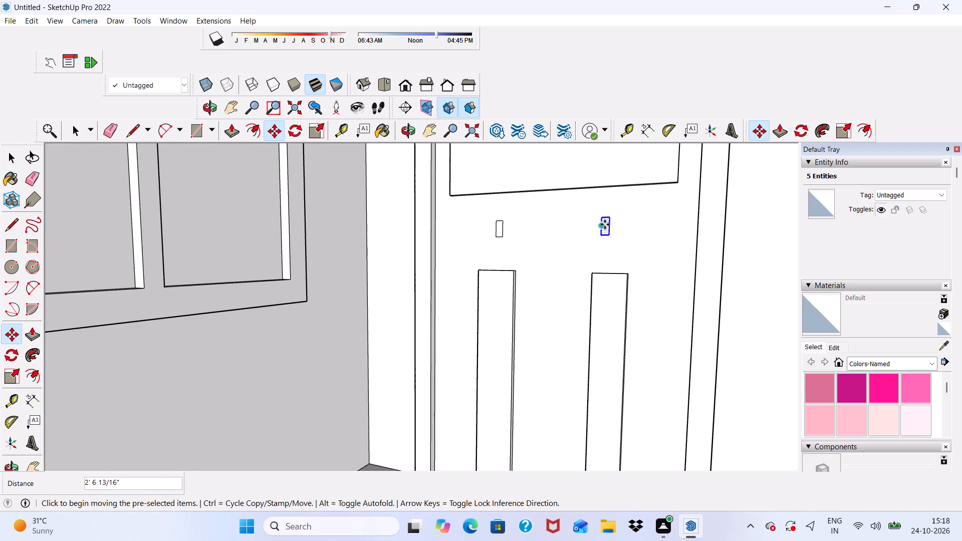
Extrude the copied small rectangle above the narrower upright panel 2" outward.
{"action": "left_click", "coordinate": [236, 135]}
{"action": "scroll", "coordinate": [628, 234], "scroll_direction": "up", "scroll_amount": 2}
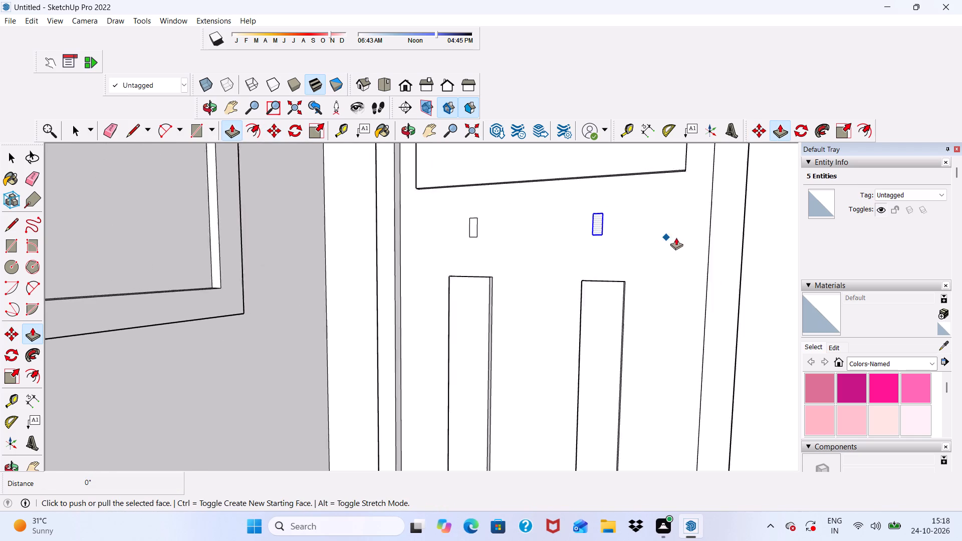
{"action": "scroll", "coordinate": [676, 237], "scroll_direction": "up", "scroll_amount": 10}
{"action": "left_click", "coordinate": [591, 214]}
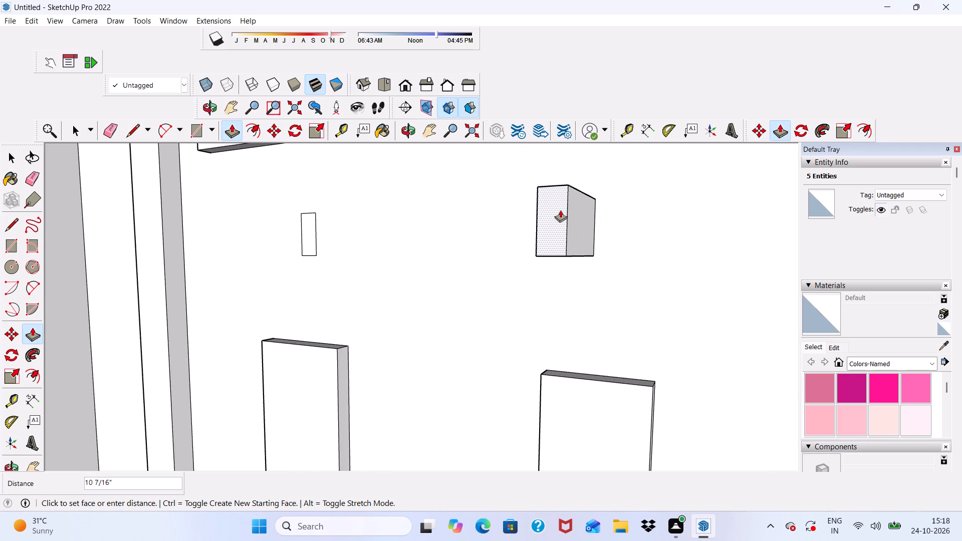
{"action": "type", "text": "2\""}
{"action": "key", "text": "Return"}
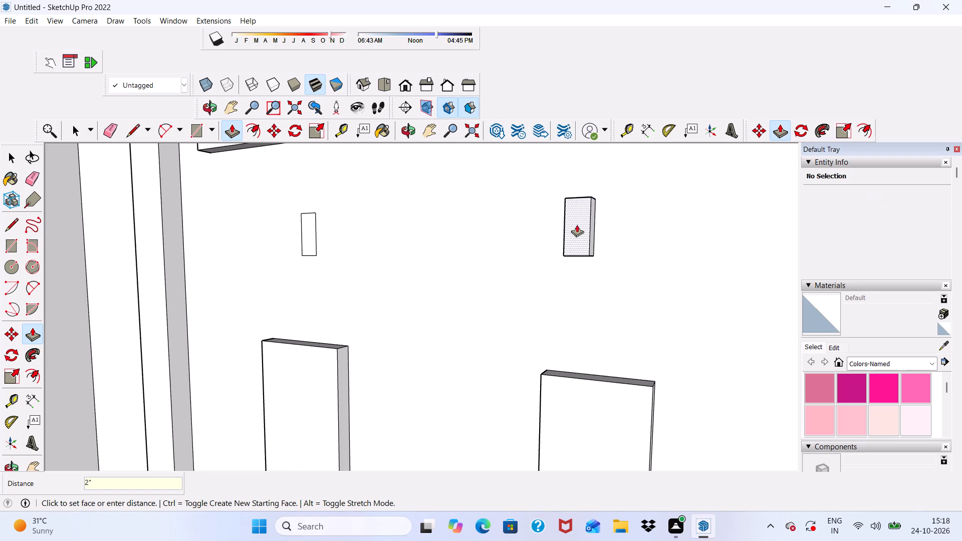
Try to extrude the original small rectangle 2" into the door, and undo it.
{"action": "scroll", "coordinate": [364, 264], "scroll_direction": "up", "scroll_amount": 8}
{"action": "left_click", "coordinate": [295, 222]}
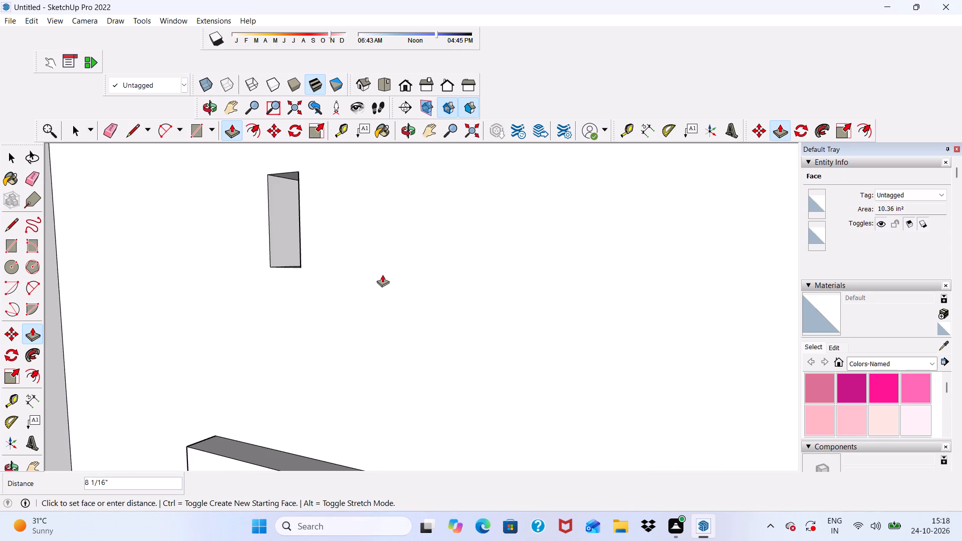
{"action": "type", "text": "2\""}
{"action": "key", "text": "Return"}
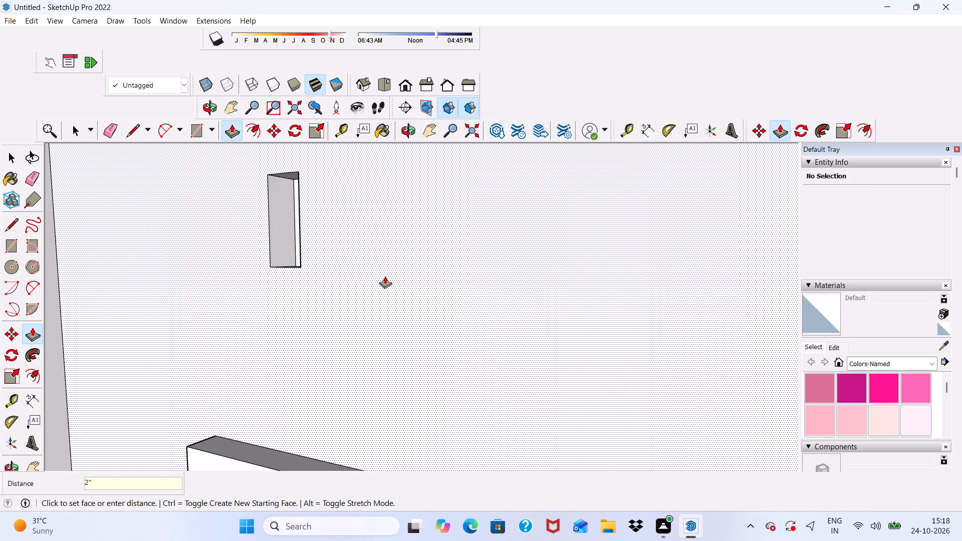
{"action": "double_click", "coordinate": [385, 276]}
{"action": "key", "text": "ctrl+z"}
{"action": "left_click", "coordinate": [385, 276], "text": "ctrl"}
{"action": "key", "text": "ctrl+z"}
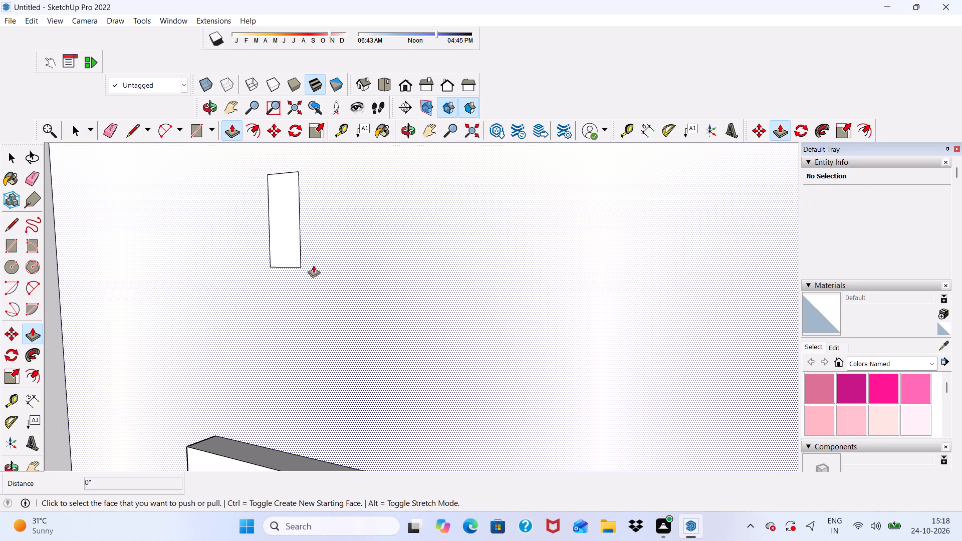
Extrude the original small rectangle above the wider upright panel 2" outward.
{"action": "left_click", "coordinate": [289, 230]}
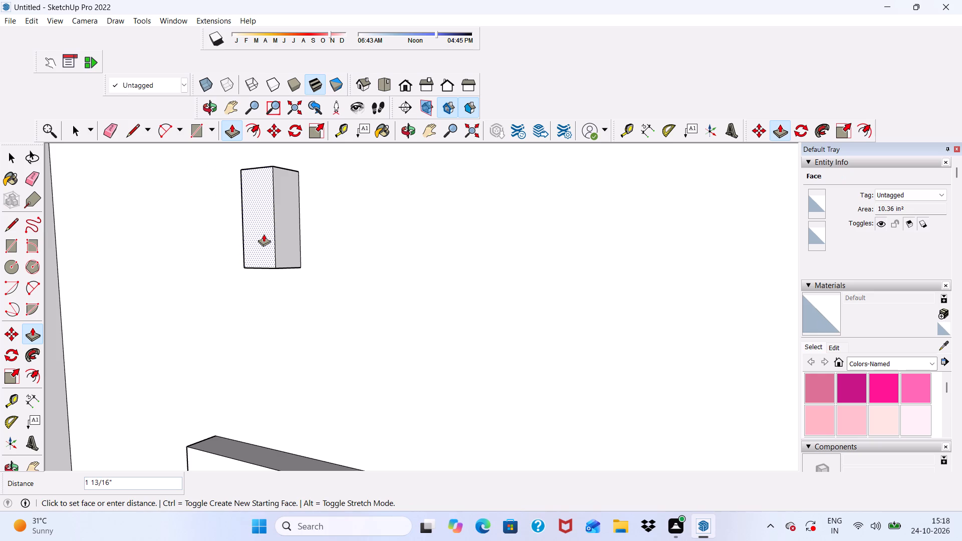
{"action": "type", "text": "2\""}
{"action": "key", "text": "Return"}
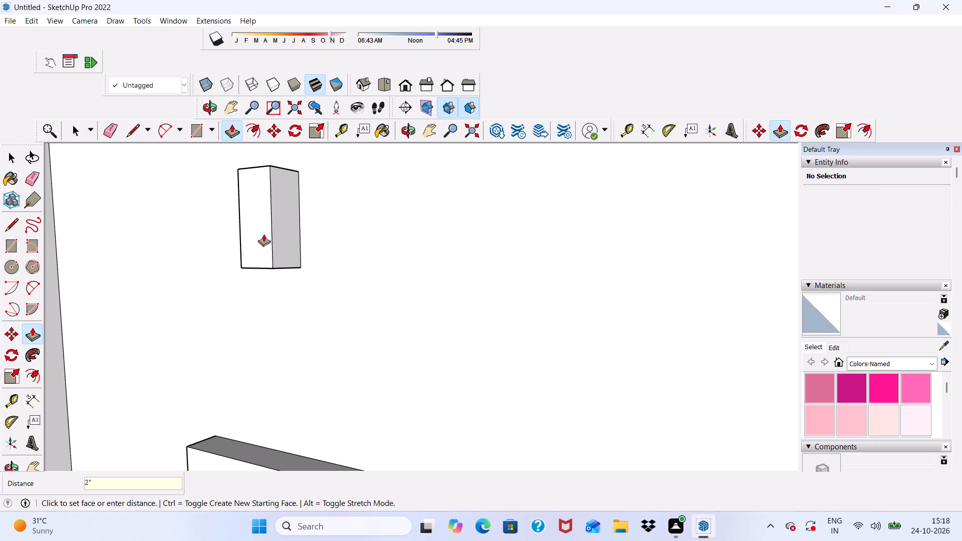
Draw a horizontal rectangle about 2' 8" by 5" spanning the front faces of the two small blocks.
{"action": "scroll", "coordinate": [280, 198], "scroll_direction": "down", "scroll_amount": 15}
{"action": "middle_click_drag", "start_coordinate": [291, 250], "coordinate": [409, 260]}
{"action": "scroll", "coordinate": [404, 255], "scroll_direction": "down", "scroll_amount": 1}
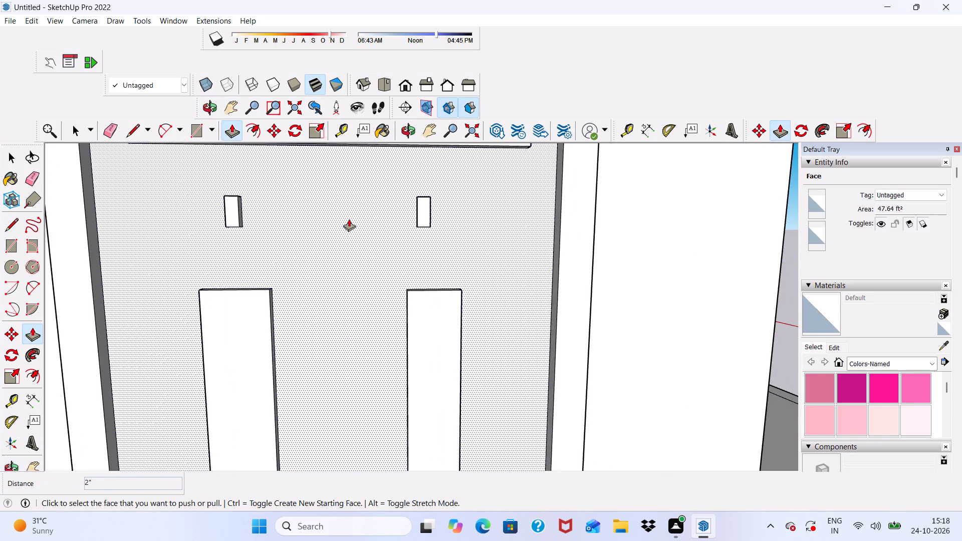
{"action": "left_click", "coordinate": [194, 133]}
{"action": "scroll", "coordinate": [254, 229], "scroll_direction": "up", "scroll_amount": 6}
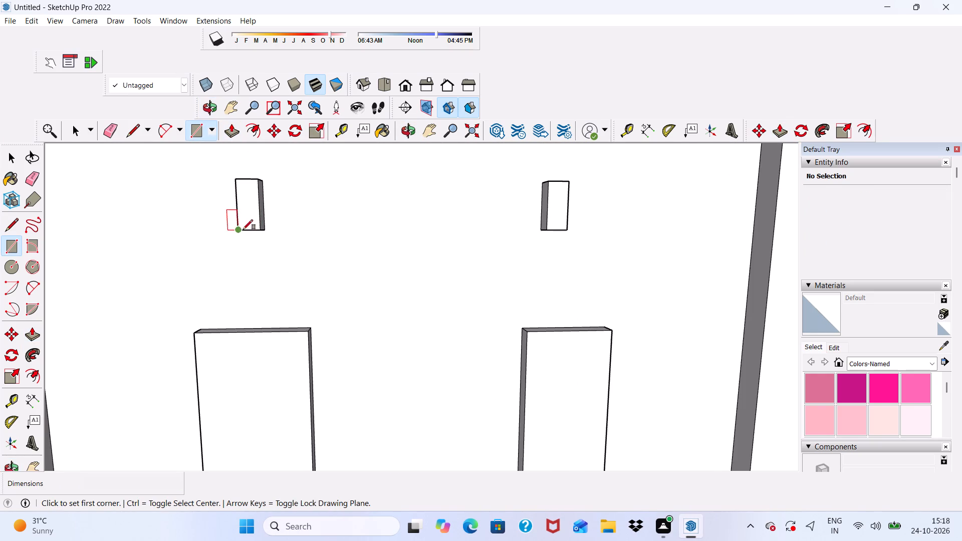
{"action": "left_click", "coordinate": [237, 231]}
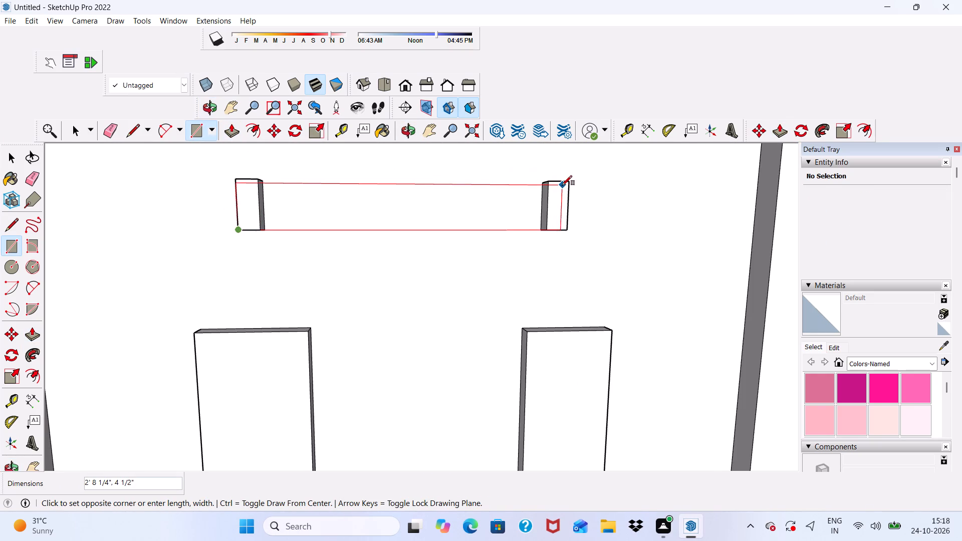
{"action": "left_click", "coordinate": [567, 184]}
Extrude the horizontal face between the two small blocks 2" outward to form the door's handle bar.
{"action": "scroll", "coordinate": [510, 212], "scroll_direction": "down", "scroll_amount": 1}
{"action": "middle_click_drag", "start_coordinate": [509, 215], "coordinate": [311, 347]}
{"action": "key", "text": "space"}
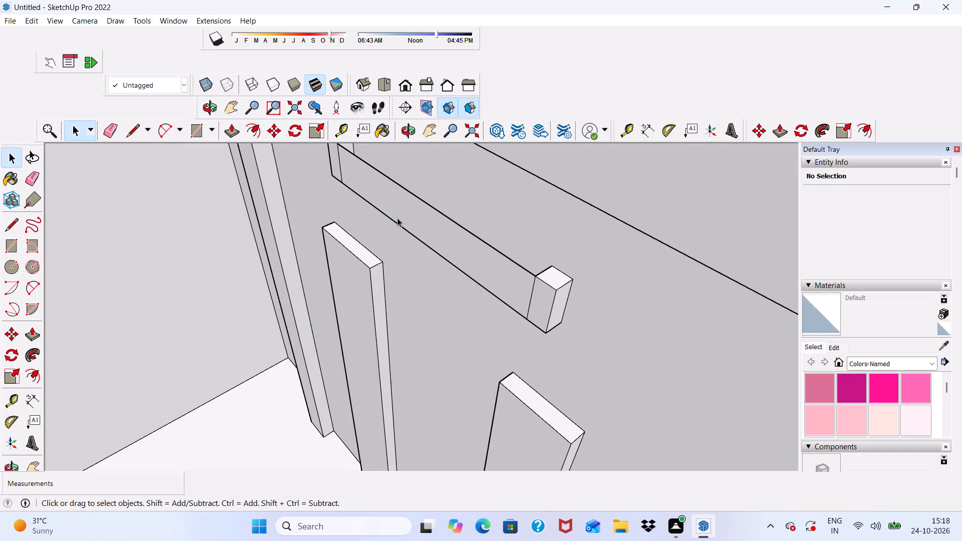
{"action": "left_click", "coordinate": [398, 217]}
{"action": "left_click", "coordinate": [235, 131]}
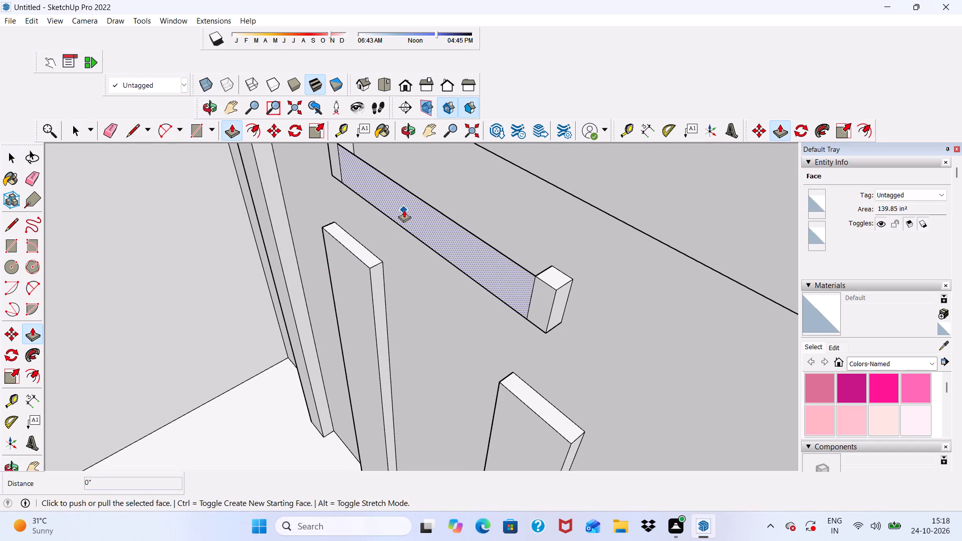
{"action": "left_click", "coordinate": [407, 210]}
{"action": "type", "text": "2\""}
{"action": "key", "text": "Return"}
Extrude the front faces of both end blocks outward until they are flush with the handle bar.
{"action": "scroll", "coordinate": [607, 469], "scroll_direction": "up", "scroll_amount": 4}
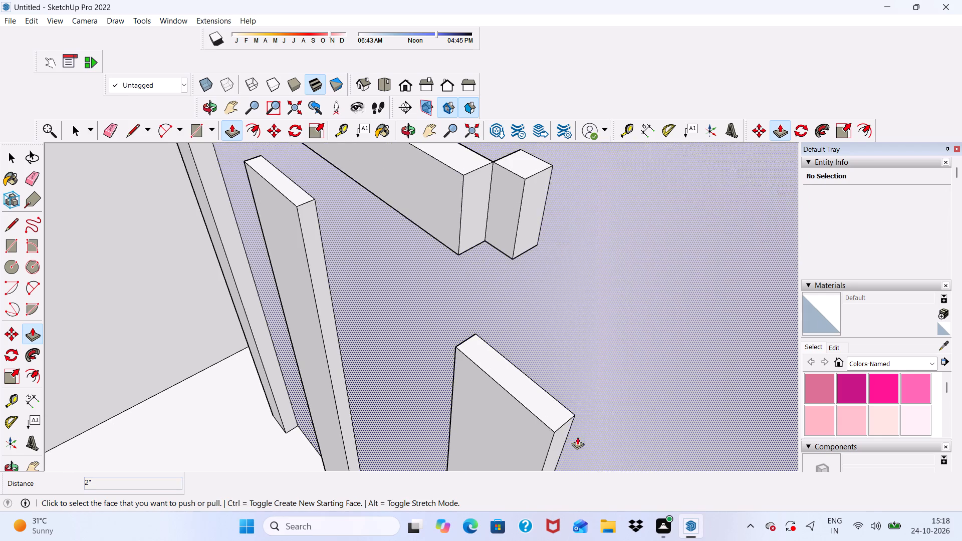
{"action": "scroll", "coordinate": [453, 235], "scroll_direction": "up", "scroll_amount": 3}
{"action": "left_click", "coordinate": [513, 213]}
{"action": "left_click", "coordinate": [440, 163]}
{"action": "scroll", "coordinate": [459, 192], "scroll_direction": "down", "scroll_amount": 4}
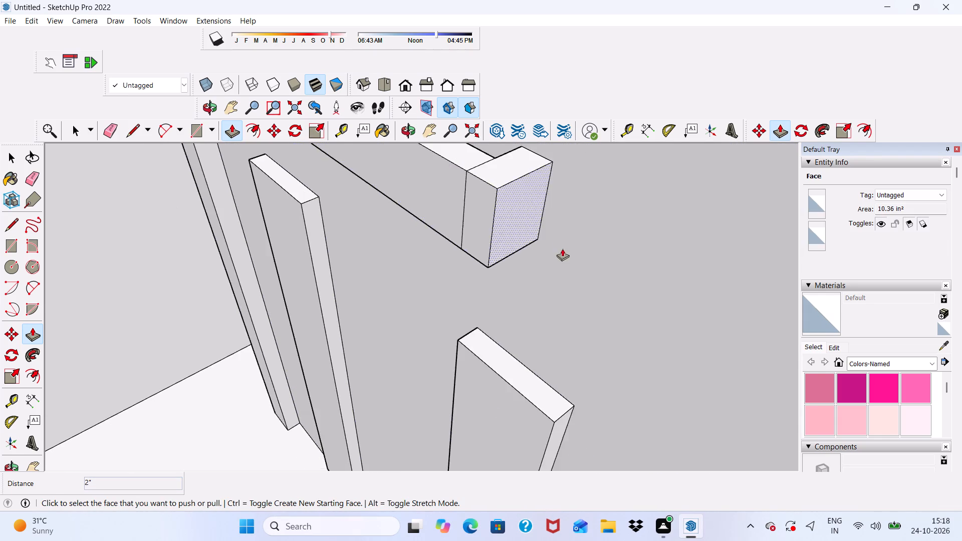
{"action": "scroll", "coordinate": [562, 248], "scroll_direction": "down", "scroll_amount": 17}
{"action": "scroll", "coordinate": [508, 240], "scroll_direction": "up", "scroll_amount": 10}
{"action": "scroll", "coordinate": [496, 167], "scroll_direction": "down", "scroll_amount": 3}
{"action": "middle_click_drag", "start_coordinate": [498, 167], "coordinate": [505, 173]}
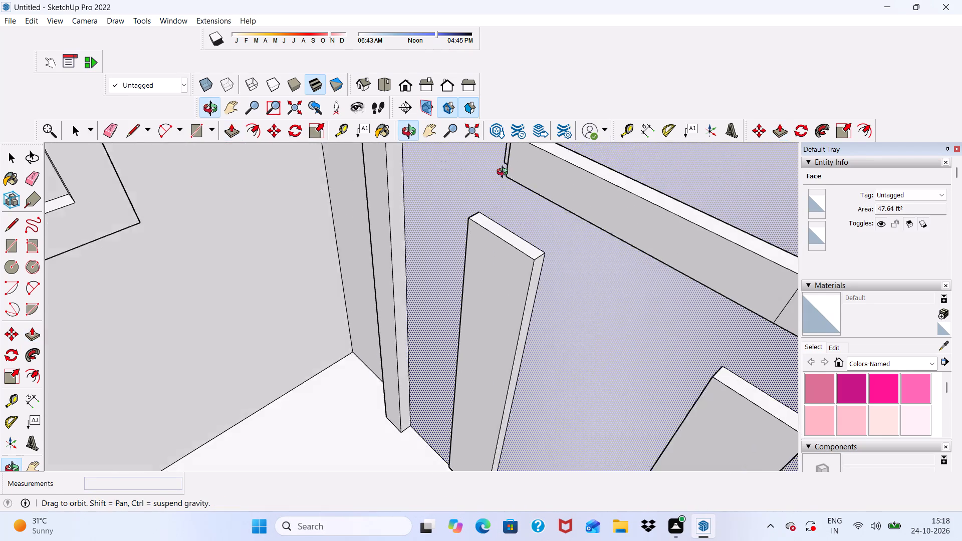
{"action": "middle_click_drag", "start_coordinate": [505, 173], "coordinate": [685, 223]}
{"action": "scroll", "coordinate": [685, 223], "scroll_direction": "down", "scroll_amount": 11}
{"action": "scroll", "coordinate": [527, 240], "scroll_direction": "up", "scroll_amount": 17}
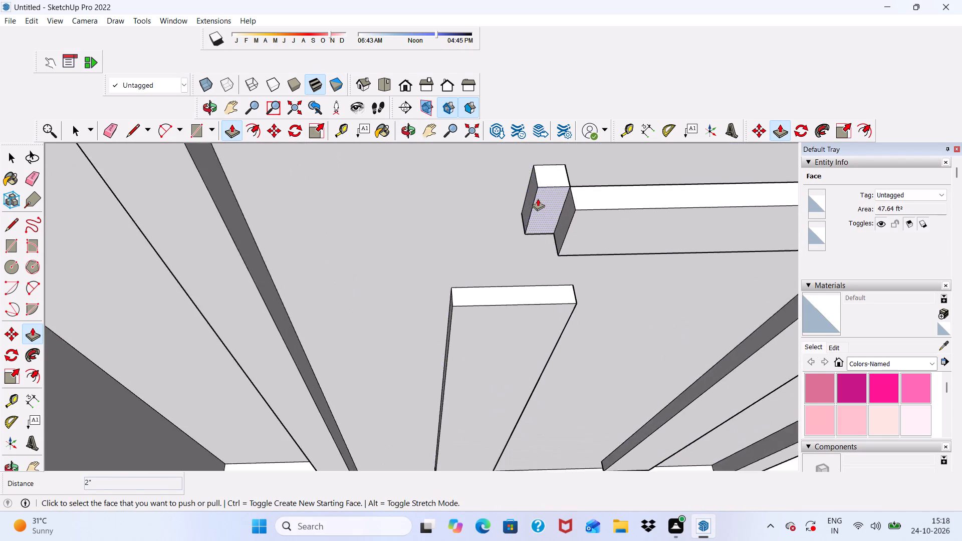
{"action": "scroll", "coordinate": [538, 198], "scroll_direction": "up", "scroll_amount": 3}
{"action": "left_click", "coordinate": [551, 207]}
{"action": "left_click", "coordinate": [611, 225]}
Examine the second door's handle and the whole building from the outside.
{"action": "scroll", "coordinate": [519, 249], "scroll_direction": "down", "scroll_amount": 7}
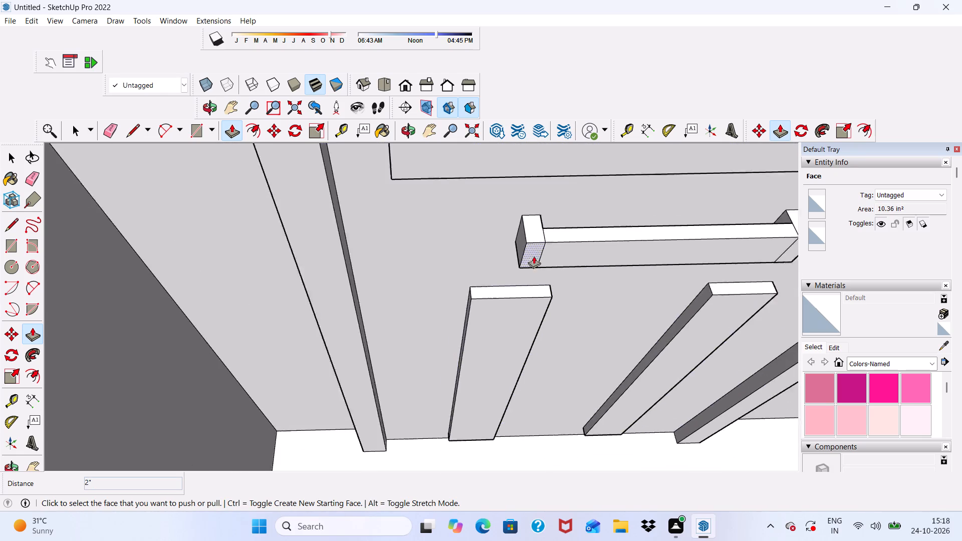
{"action": "scroll", "coordinate": [534, 256], "scroll_direction": "down", "scroll_amount": 11}
{"action": "middle_click_drag", "start_coordinate": [571, 310], "coordinate": [552, 169]}
{"action": "scroll", "coordinate": [552, 169], "scroll_direction": "up", "scroll_amount": 1}
{"action": "scroll", "coordinate": [509, 236], "scroll_direction": "down", "scroll_amount": 10}
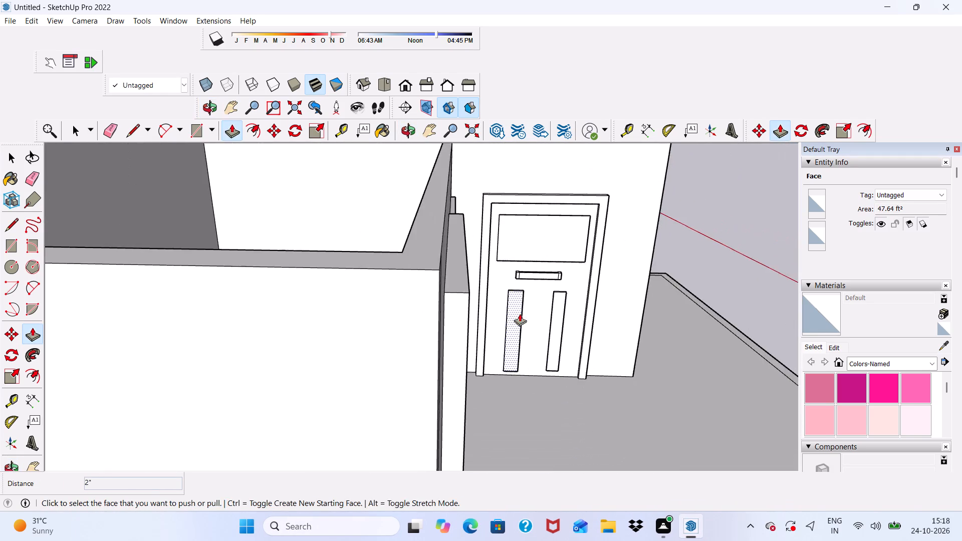
{"action": "key", "text": "space"}
{"action": "scroll", "coordinate": [521, 302], "scroll_direction": "down", "scroll_amount": 8}
{"action": "middle_click_drag", "start_coordinate": [595, 290], "coordinate": [312, 272]}
{"action": "scroll", "coordinate": [489, 258], "scroll_direction": "up", "scroll_amount": 4}
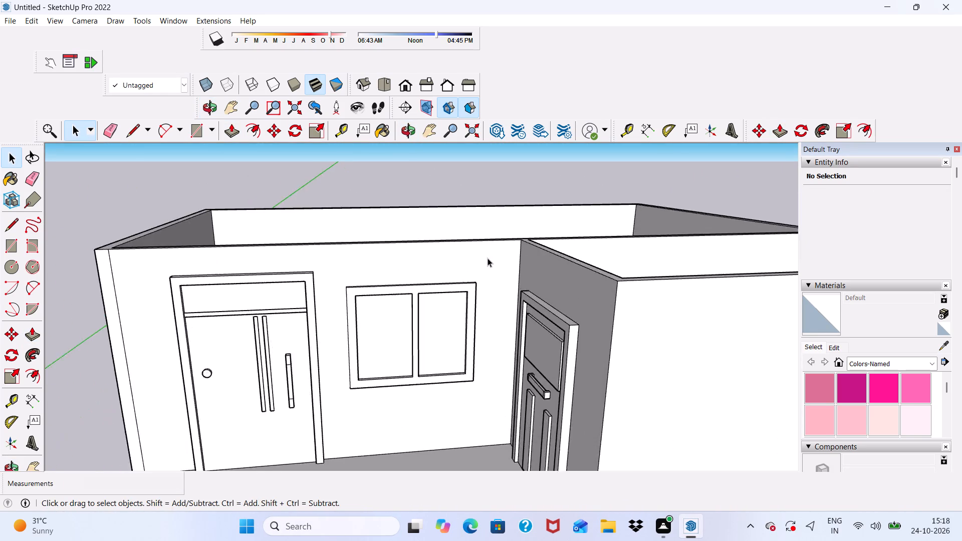
{"action": "scroll", "coordinate": [468, 268], "scroll_direction": "down", "scroll_amount": 7}
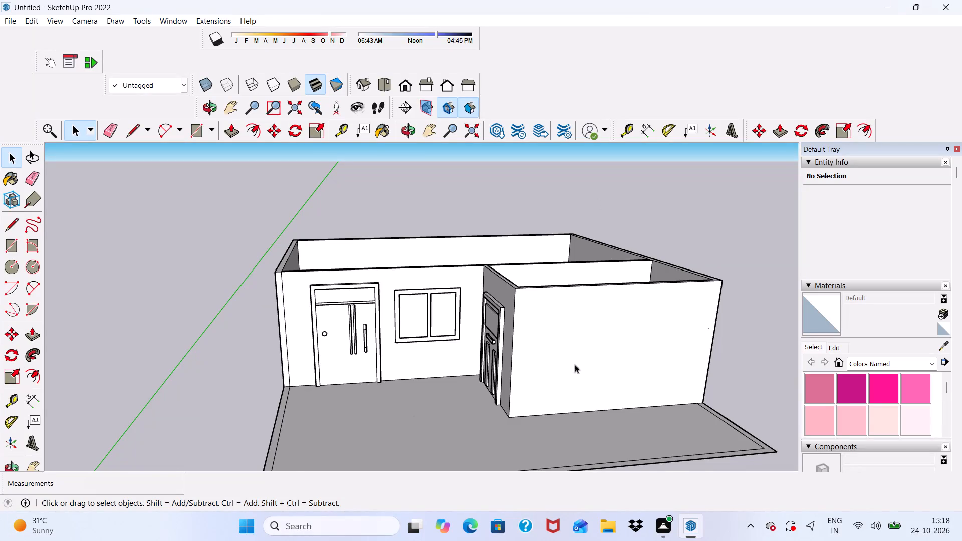
{"action": "scroll", "coordinate": [668, 440], "scroll_direction": "down", "scroll_amount": 1}
{"action": "scroll", "coordinate": [714, 370], "scroll_direction": "down", "scroll_amount": 4}
{"action": "scroll", "coordinate": [512, 389], "scroll_direction": "up", "scroll_amount": 5}
{"action": "scroll", "coordinate": [518, 383], "scroll_direction": "down", "scroll_amount": 1}
{"action": "scroll", "coordinate": [641, 309], "scroll_direction": "up", "scroll_amount": 4}
{"action": "scroll", "coordinate": [311, 302], "scroll_direction": "down", "scroll_amount": 6}
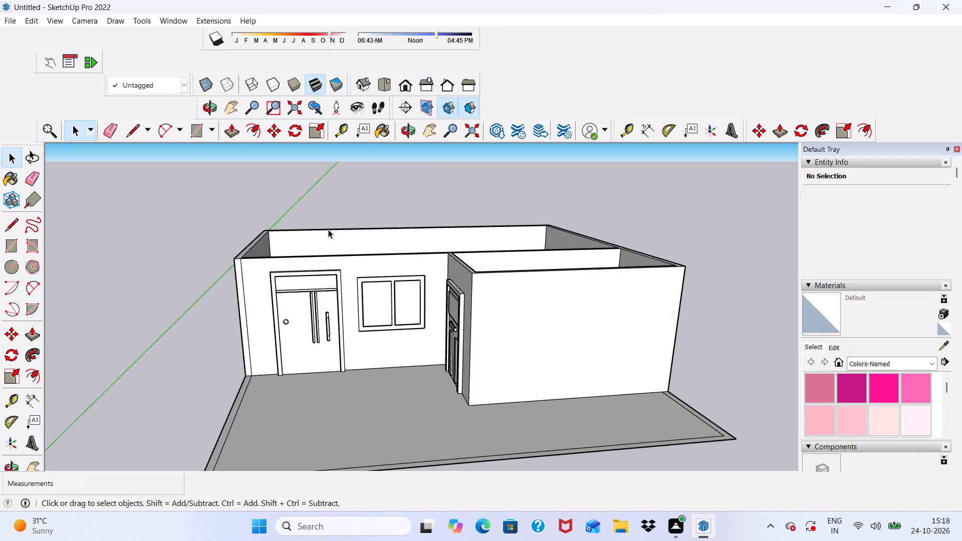
{"action": "scroll", "coordinate": [328, 229], "scroll_direction": "down", "scroll_amount": 3}
{"action": "scroll", "coordinate": [458, 360], "scroll_direction": "up", "scroll_amount": 5}
Draw a rectangle about 8' 6" by 8' 6" on the front wall of the projecting room.
{"action": "left_click", "coordinate": [190, 131]}
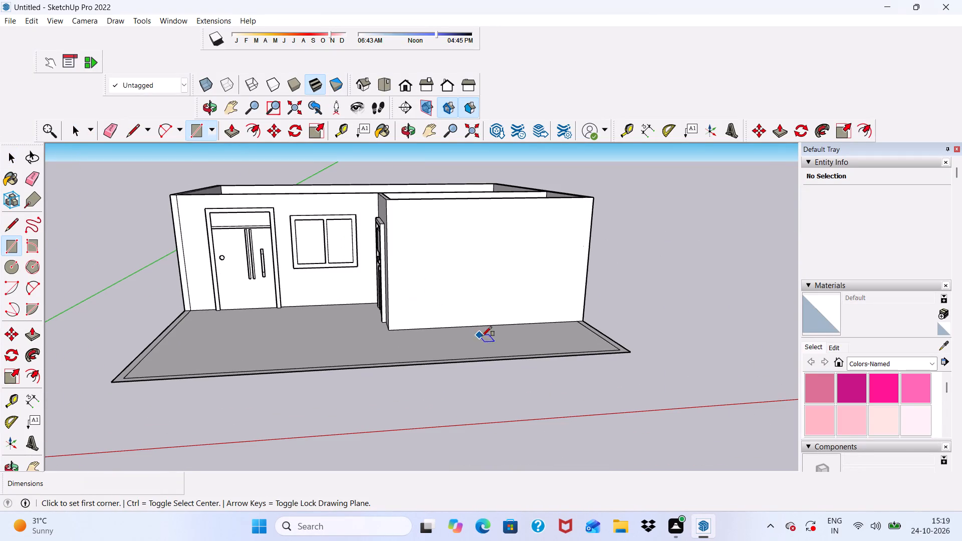
{"action": "scroll", "coordinate": [417, 207], "scroll_direction": "up", "scroll_amount": 3}
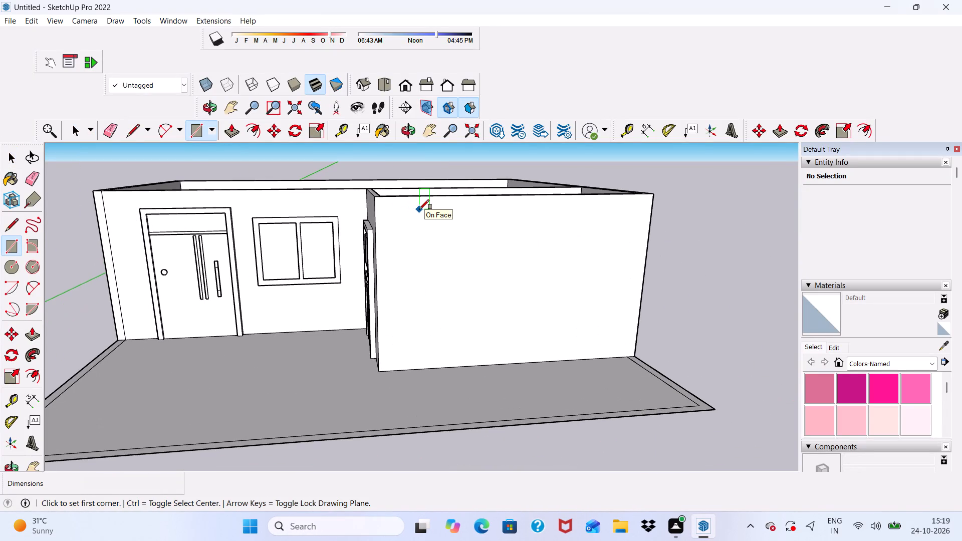
{"action": "scroll", "coordinate": [395, 211], "scroll_direction": "down", "scroll_amount": 4}
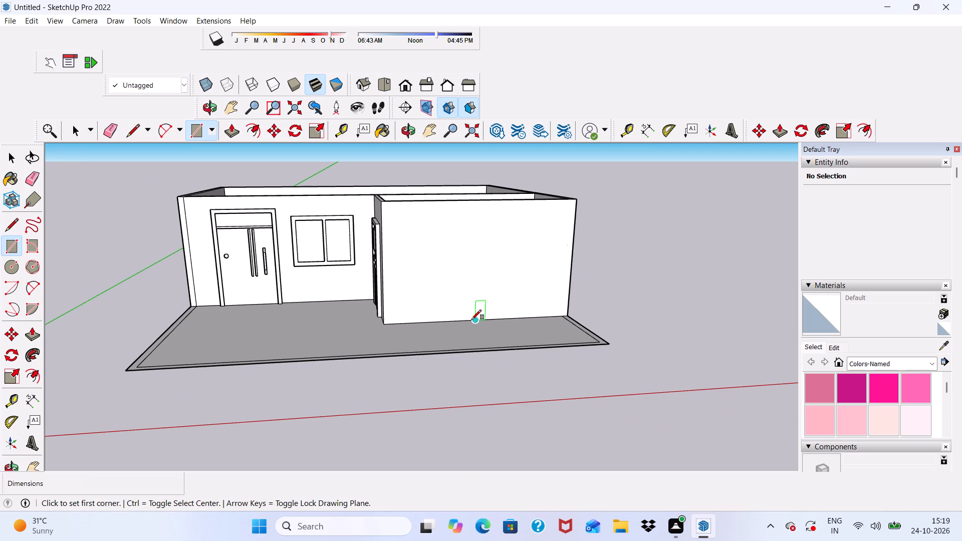
{"action": "left_click", "coordinate": [415, 219]}
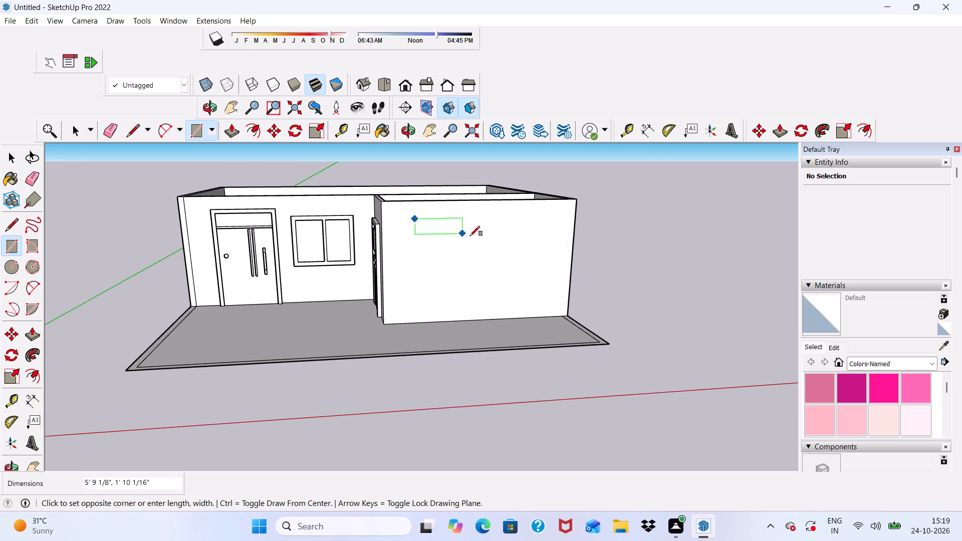
{"action": "left_click", "coordinate": [482, 284]}
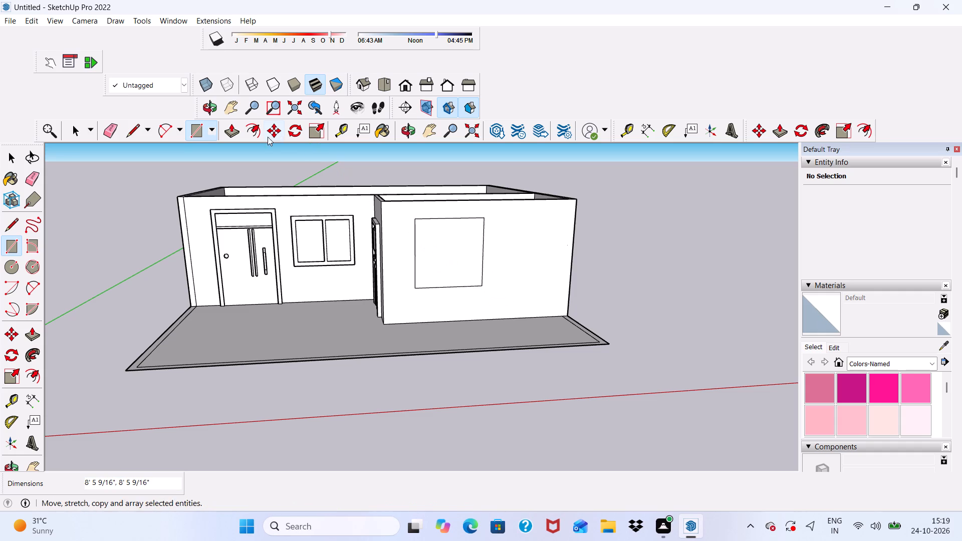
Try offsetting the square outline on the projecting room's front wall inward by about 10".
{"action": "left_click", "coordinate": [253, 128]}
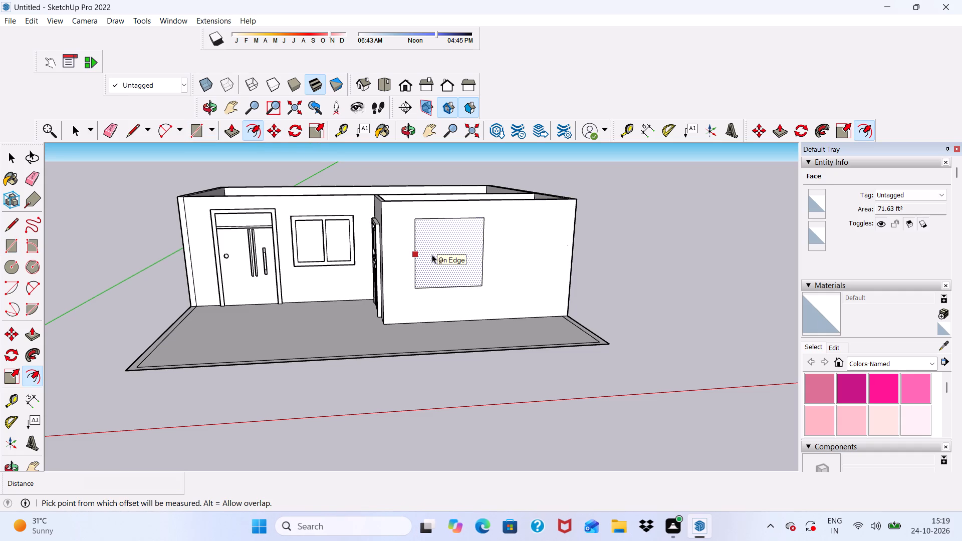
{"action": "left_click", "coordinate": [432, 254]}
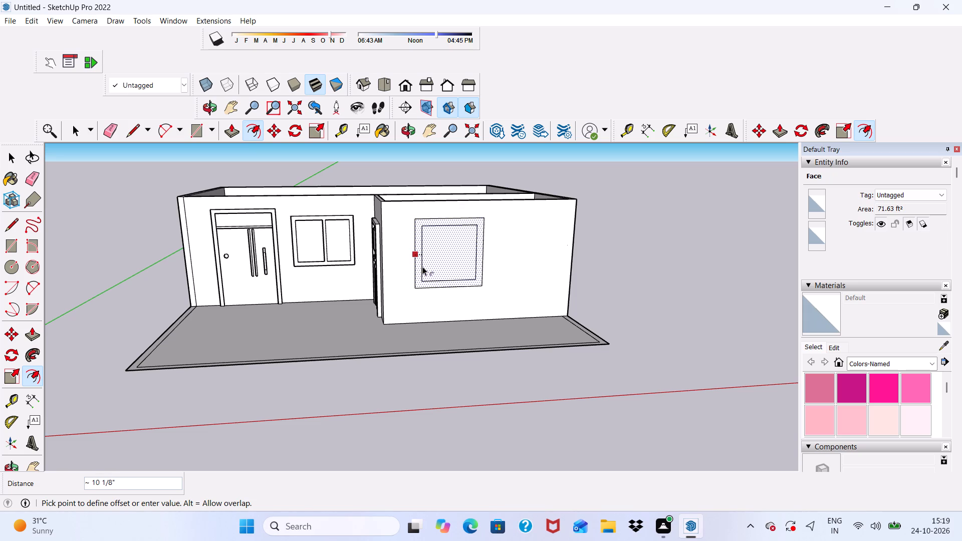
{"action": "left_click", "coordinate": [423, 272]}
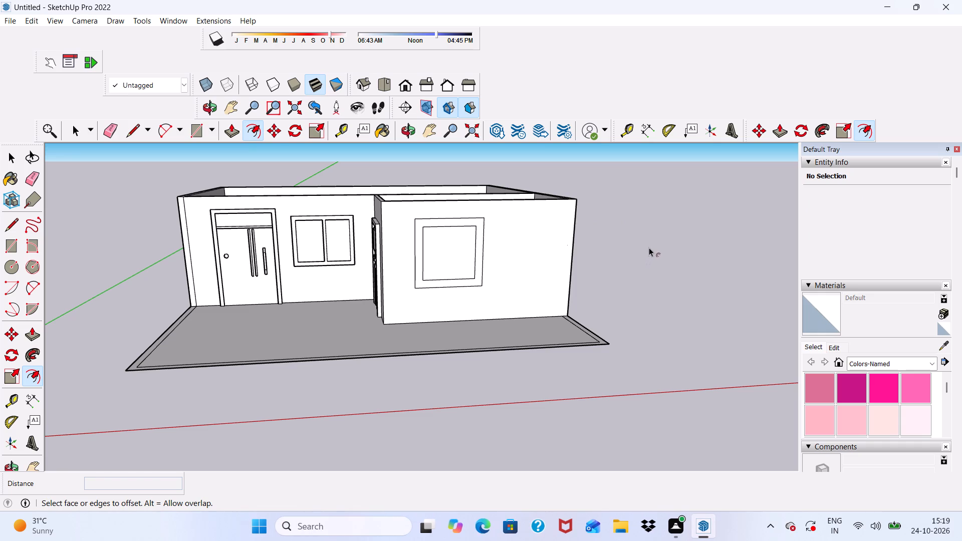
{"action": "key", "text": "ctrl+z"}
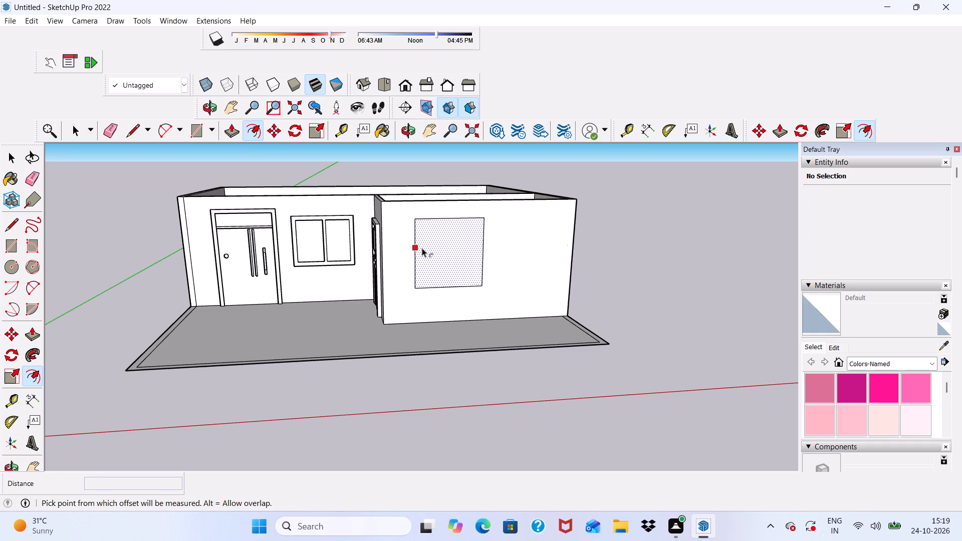
Offset the square outline on the projecting room's front wall inward by about 10 1/8" to form the window frame border.
{"action": "left_click", "coordinate": [422, 248]}
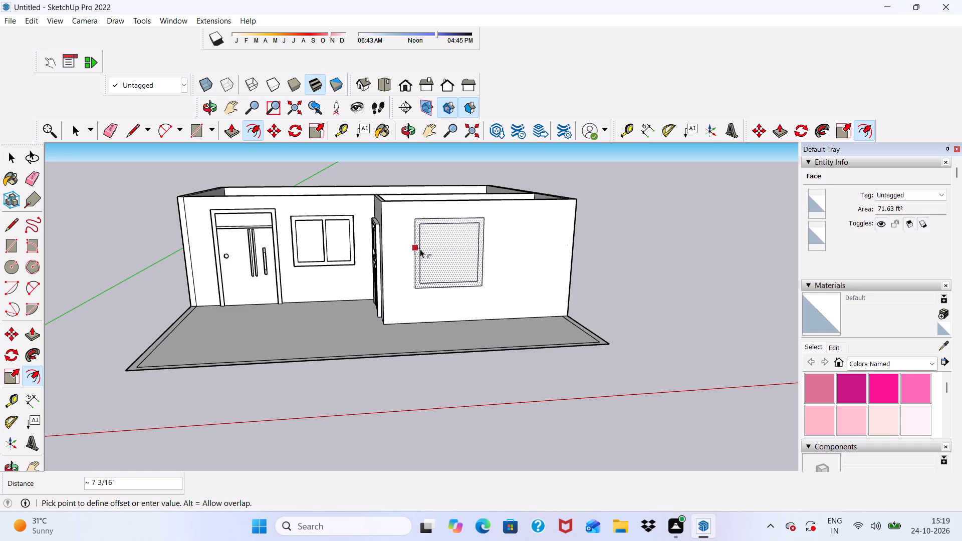
{"action": "left_click", "coordinate": [422, 248]}
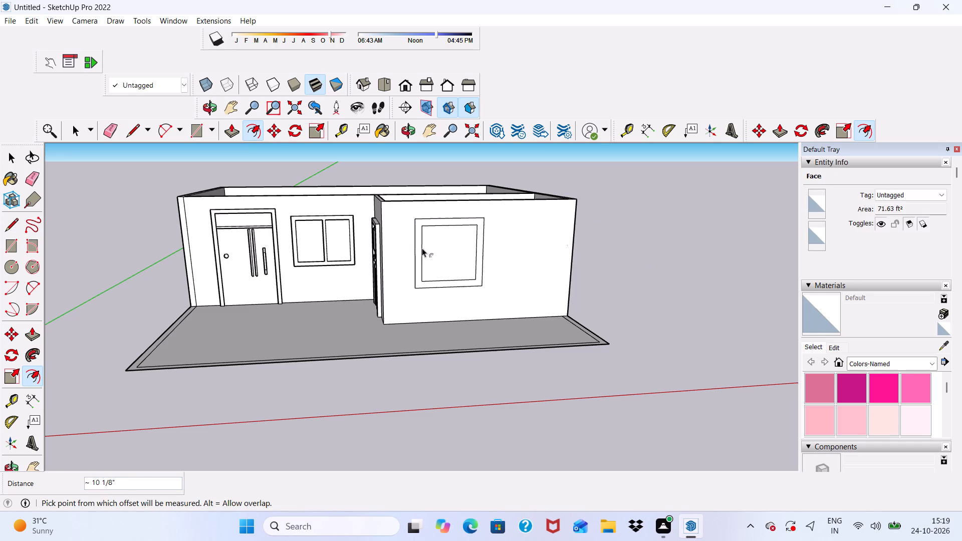
{"action": "key", "text": "space"}
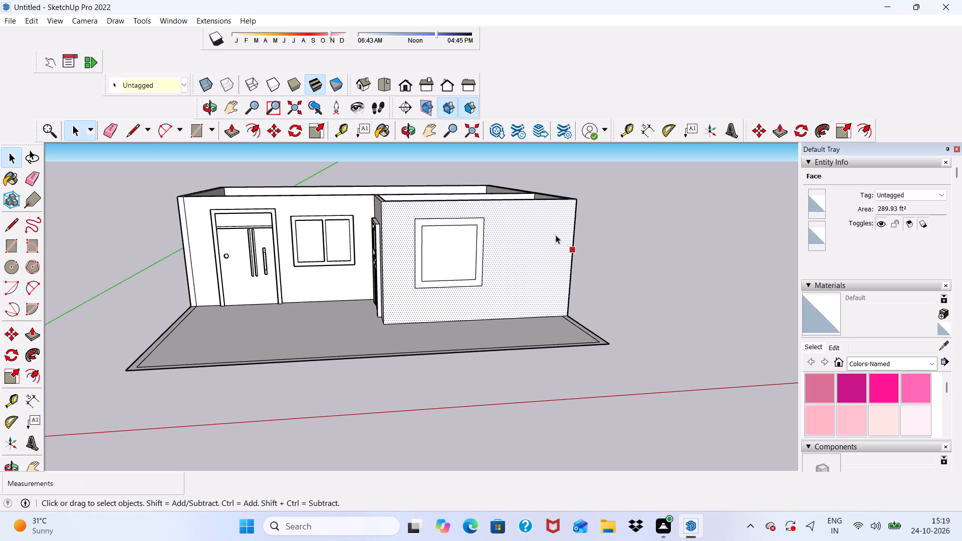
{"action": "left_click", "coordinate": [624, 230]}
Draw a vertical mullion rectangle about 8 3/8" wide and 6' 9 3/8" high down the middle of the inner square.
{"action": "left_click", "coordinate": [194, 128]}
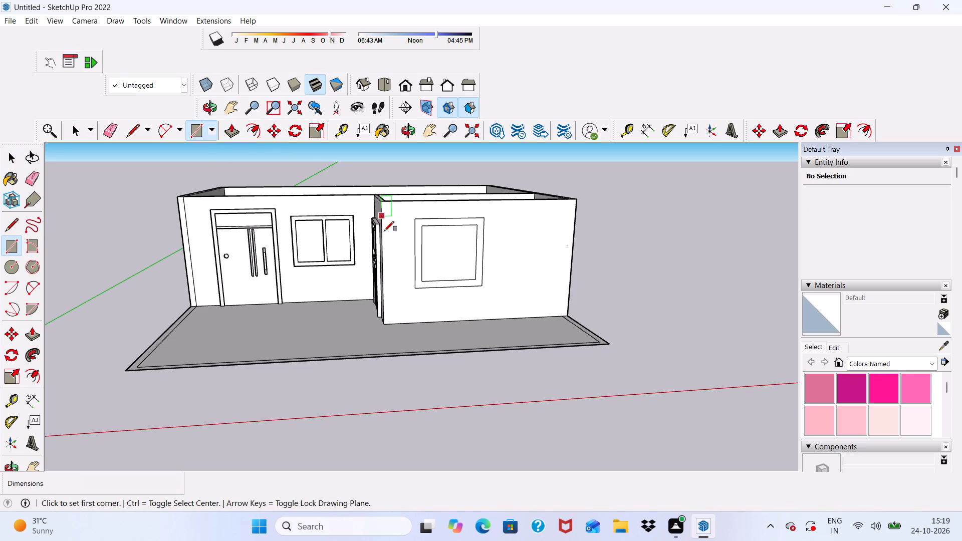
{"action": "scroll", "coordinate": [396, 251], "scroll_direction": "up", "scroll_amount": 4}
{"action": "scroll", "coordinate": [472, 229], "scroll_direction": "up", "scroll_amount": 3}
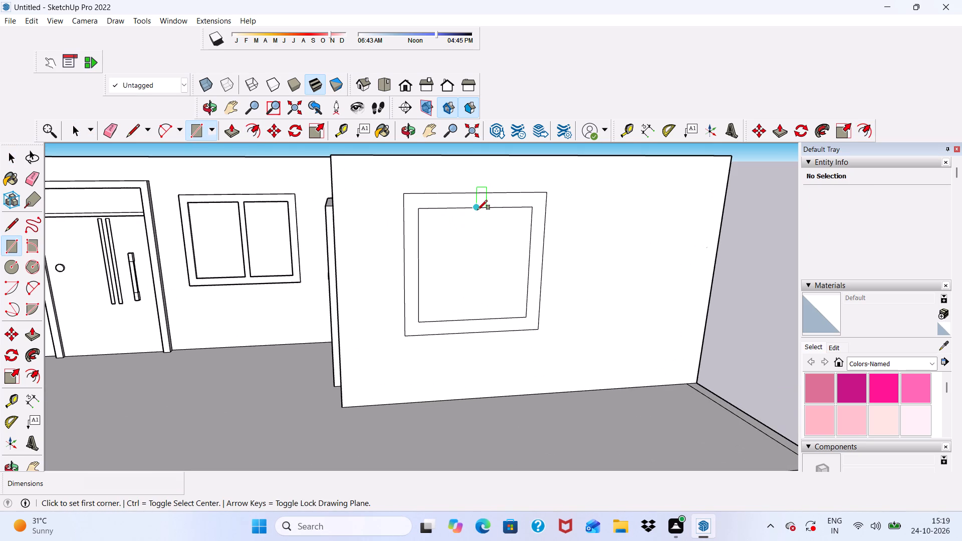
{"action": "left_click", "coordinate": [475, 210]}
{"action": "scroll", "coordinate": [478, 325], "scroll_direction": "up", "scroll_amount": 3}
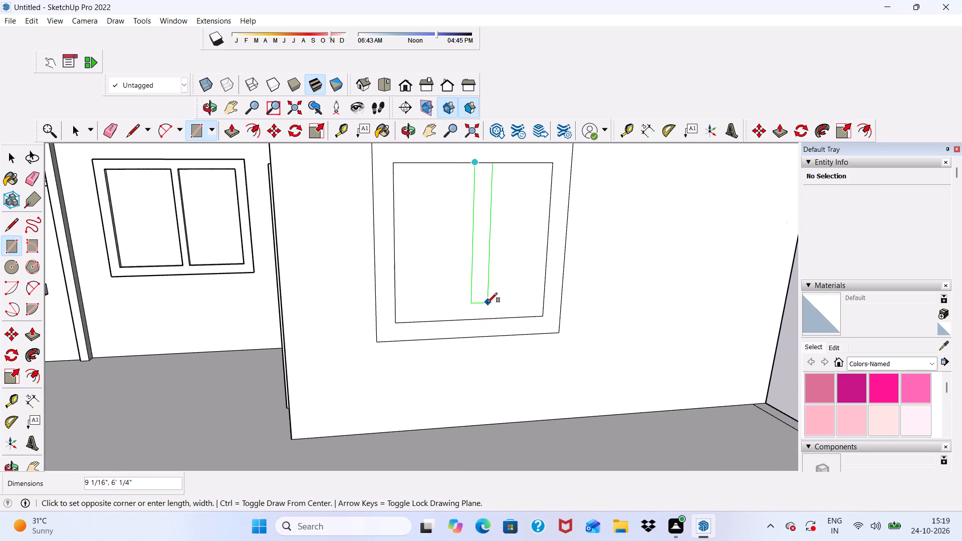
{"action": "scroll", "coordinate": [489, 311], "scroll_direction": "up", "scroll_amount": 3}
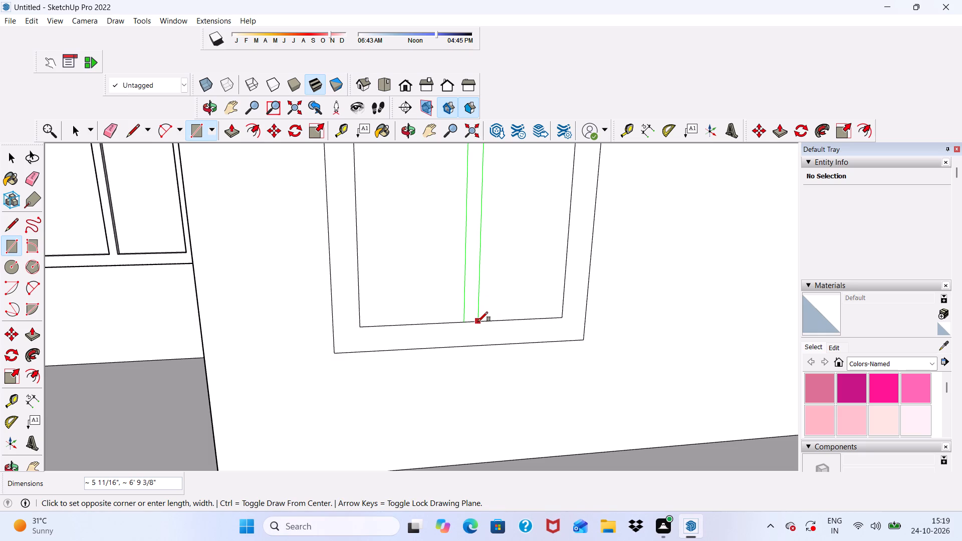
{"action": "scroll", "coordinate": [482, 326], "scroll_direction": "up", "scroll_amount": 4}
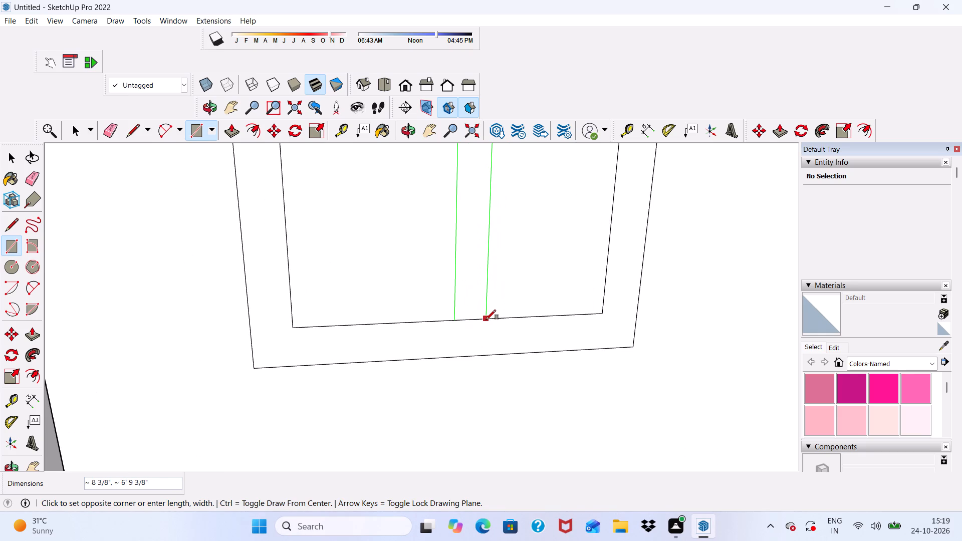
{"action": "left_click", "coordinate": [486, 320]}
Draw a horizontal bar rectangle about 8 1/4" high across the full inner width, in the upper part of the window.
{"action": "scroll", "coordinate": [487, 324], "scroll_direction": "down", "scroll_amount": 10}
{"action": "scroll", "coordinate": [402, 173], "scroll_direction": "up", "scroll_amount": 10}
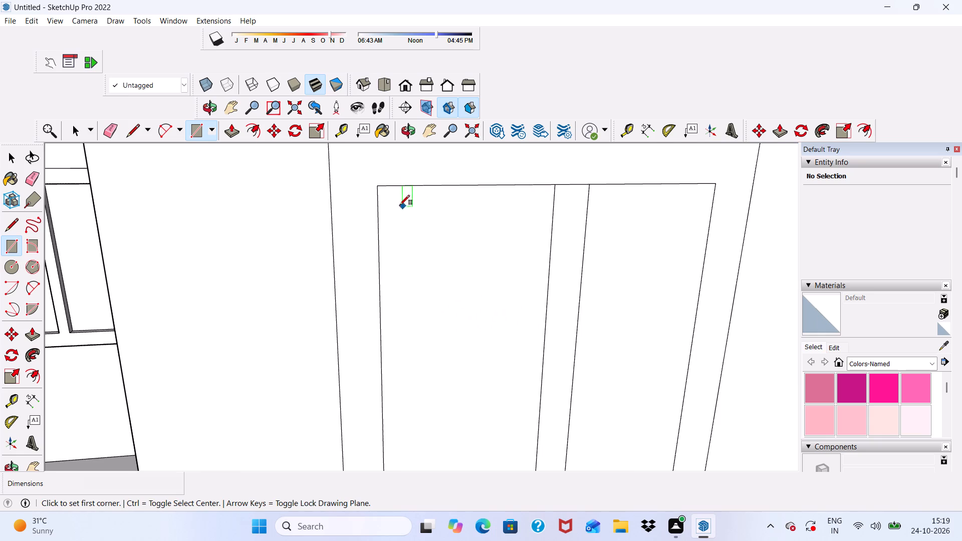
{"action": "scroll", "coordinate": [366, 237], "scroll_direction": "down", "scroll_amount": 10}
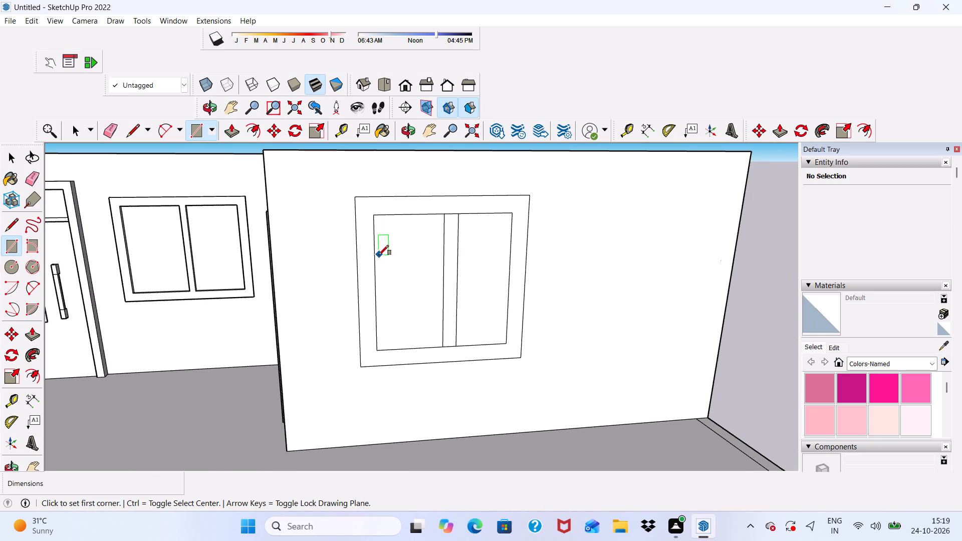
{"action": "middle_click_drag", "start_coordinate": [379, 255], "coordinate": [387, 242]}
{"action": "scroll", "coordinate": [379, 228], "scroll_direction": "up", "scroll_amount": 1}
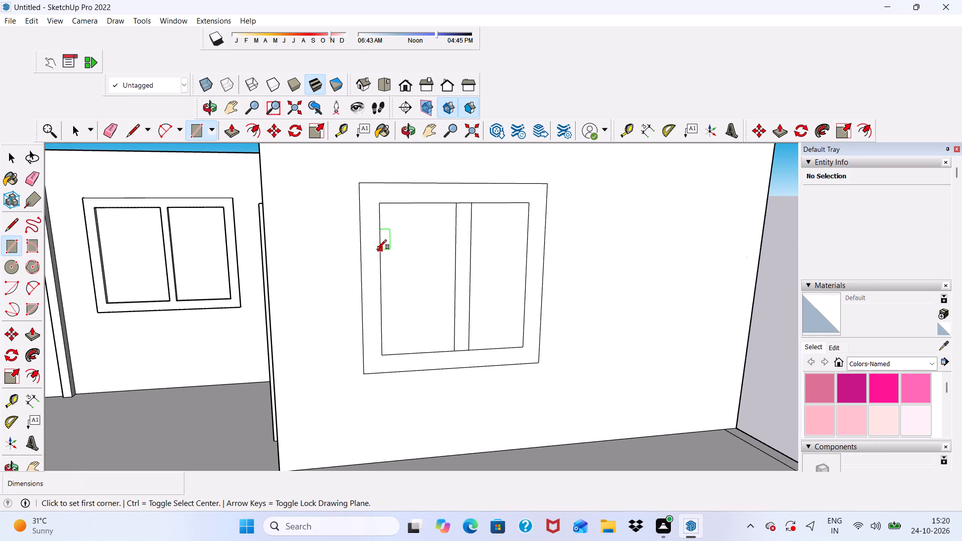
{"action": "left_click", "coordinate": [377, 249]}
{"action": "scroll", "coordinate": [531, 234], "scroll_direction": "up", "scroll_amount": 3}
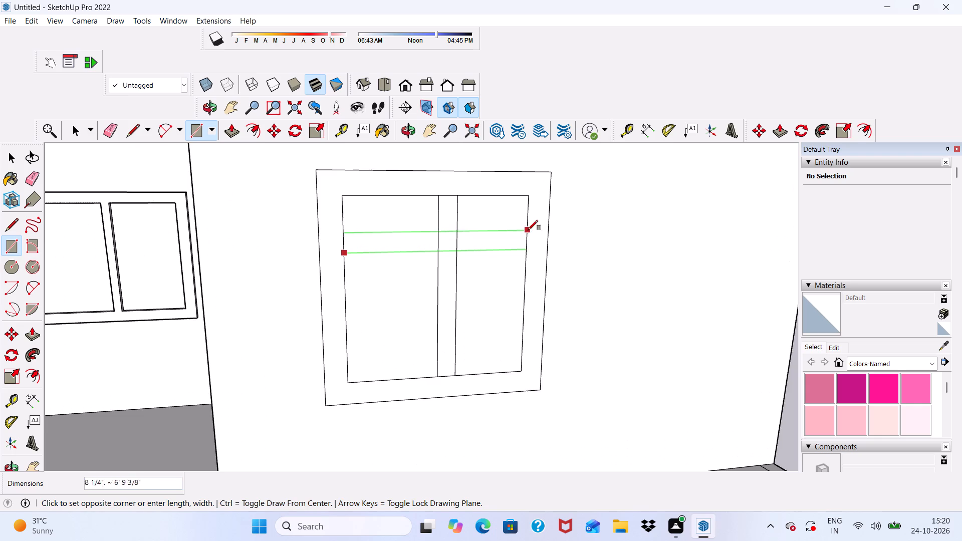
{"action": "scroll", "coordinate": [528, 230], "scroll_direction": "up", "scroll_amount": 1}
{"action": "left_click", "coordinate": [525, 229]}
{"action": "key", "text": "space"}
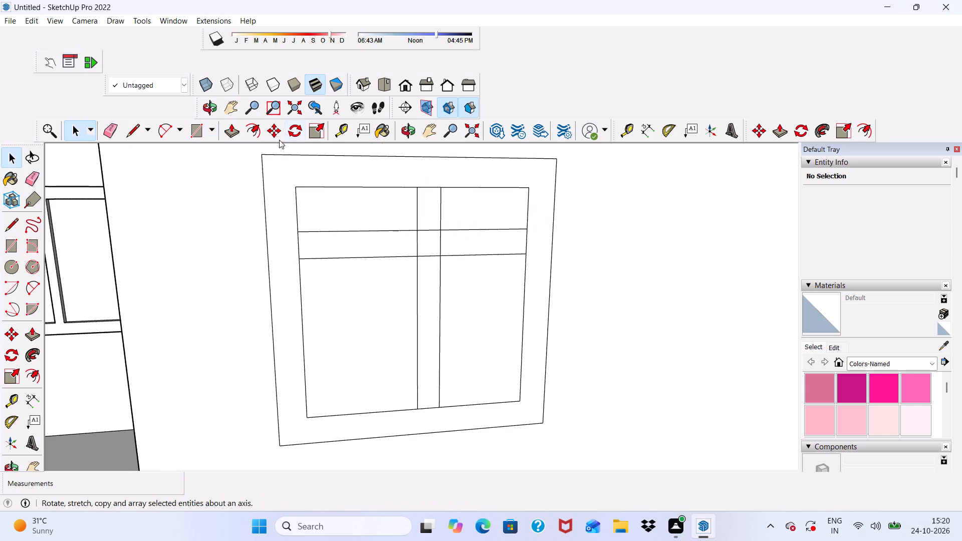
Erase the edge segments at the mullion's top end, where the two bars cross, and at both ends of the horizontal bar.
{"action": "left_click", "coordinate": [105, 129]}
{"action": "scroll", "coordinate": [361, 201], "scroll_direction": "up", "scroll_amount": 3}
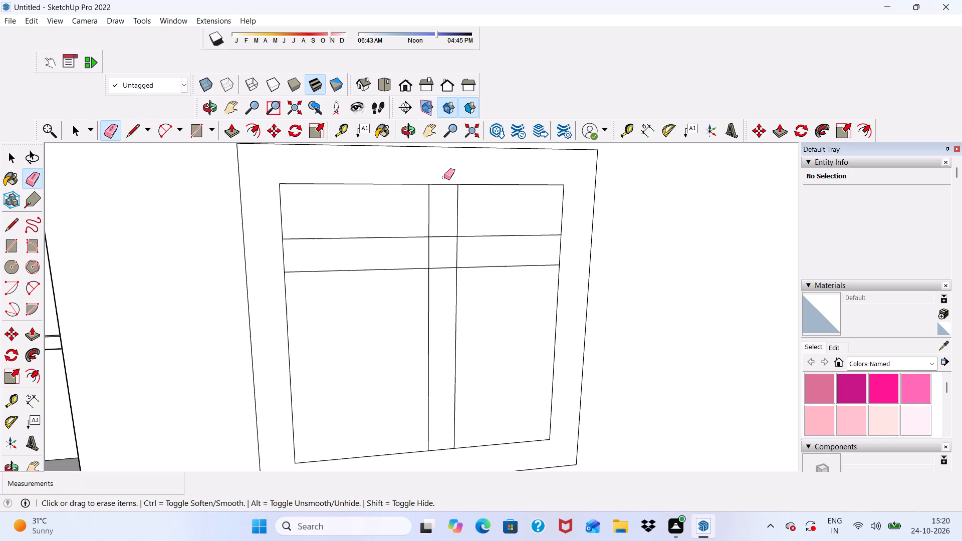
{"action": "left_click_drag", "start_coordinate": [446, 179], "coordinate": [448, 190]}
{"action": "scroll", "coordinate": [425, 252], "scroll_direction": "down", "scroll_amount": 1}
{"action": "scroll", "coordinate": [430, 249], "scroll_direction": "up", "scroll_amount": 1}
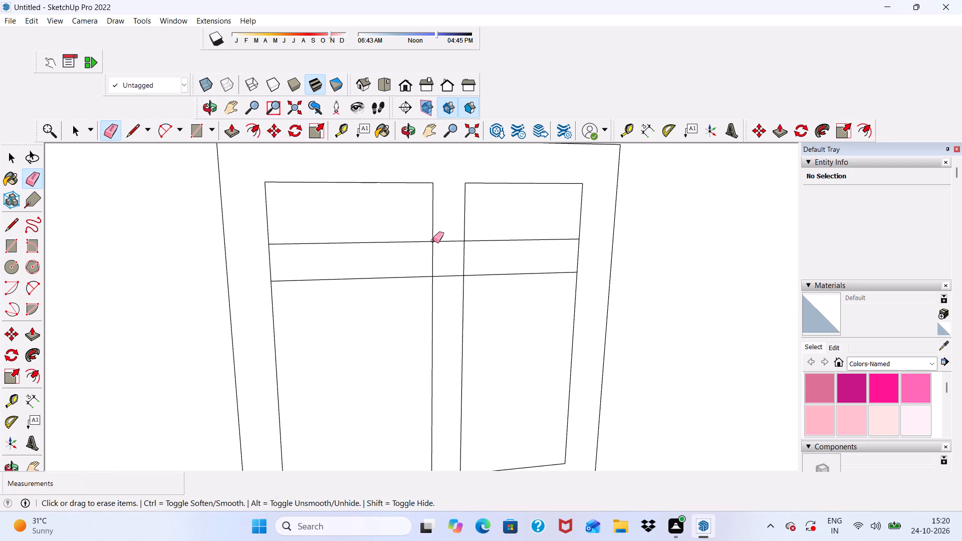
{"action": "left_click_drag", "start_coordinate": [442, 240], "coordinate": [446, 284]}
{"action": "left_click_drag", "start_coordinate": [424, 262], "coordinate": [451, 258]}
{"action": "left_click_drag", "start_coordinate": [456, 258], "coordinate": [492, 255]}
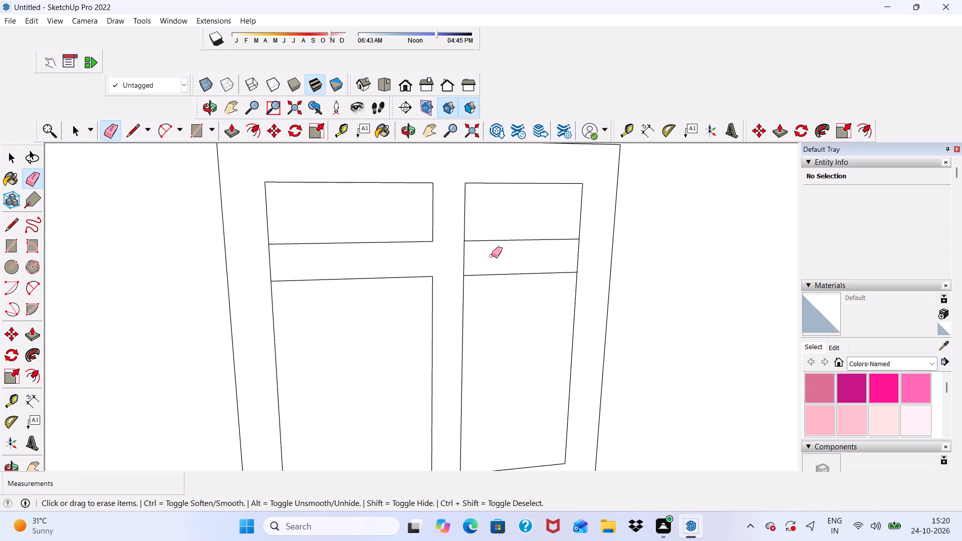
{"action": "left_click_drag", "start_coordinate": [473, 252], "coordinate": [457, 257]}
{"action": "scroll", "coordinate": [290, 250], "scroll_direction": "up", "scroll_amount": 1}
{"action": "left_click_drag", "start_coordinate": [268, 258], "coordinate": [262, 263]}
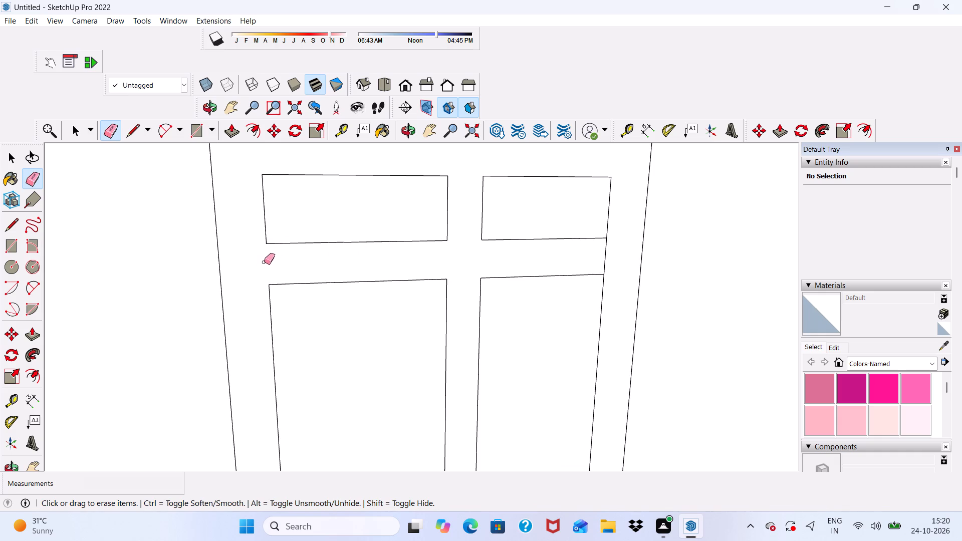
{"action": "scroll", "coordinate": [426, 255], "scroll_direction": "down", "scroll_amount": 3}
{"action": "left_click_drag", "start_coordinate": [569, 256], "coordinate": [576, 255]}
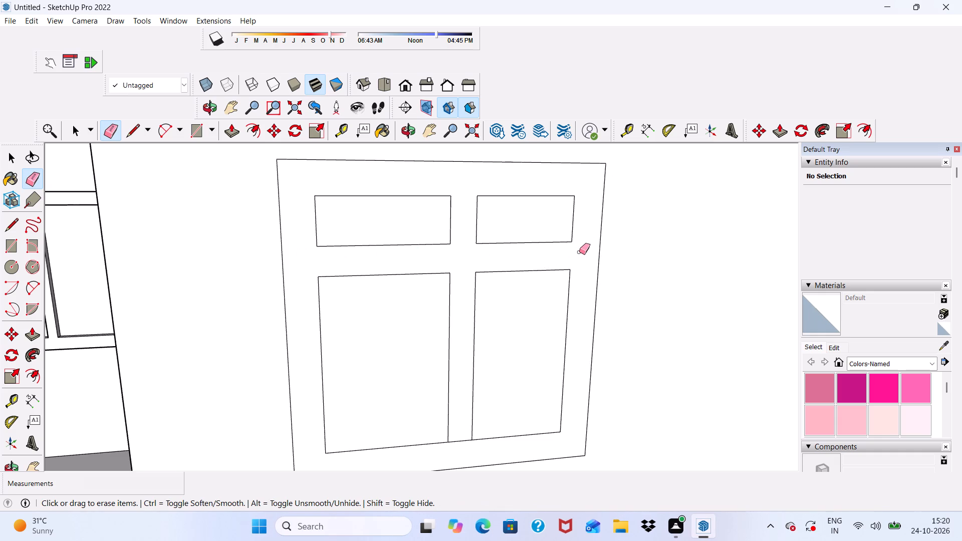
{"action": "key", "text": "space"}
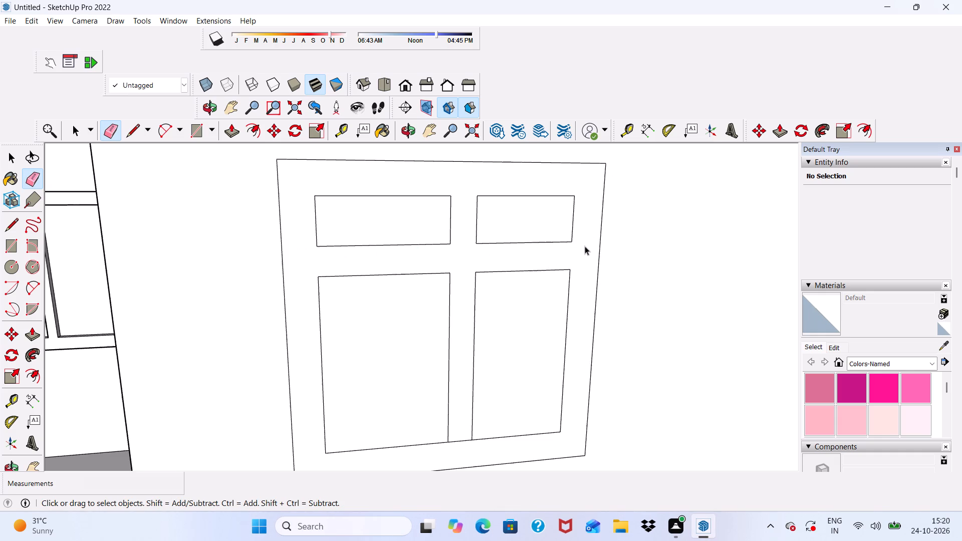
Erase the edge segment at the mullion's bottom end to merge the bars and border into one frame face.
{"action": "left_click", "coordinate": [585, 240]}
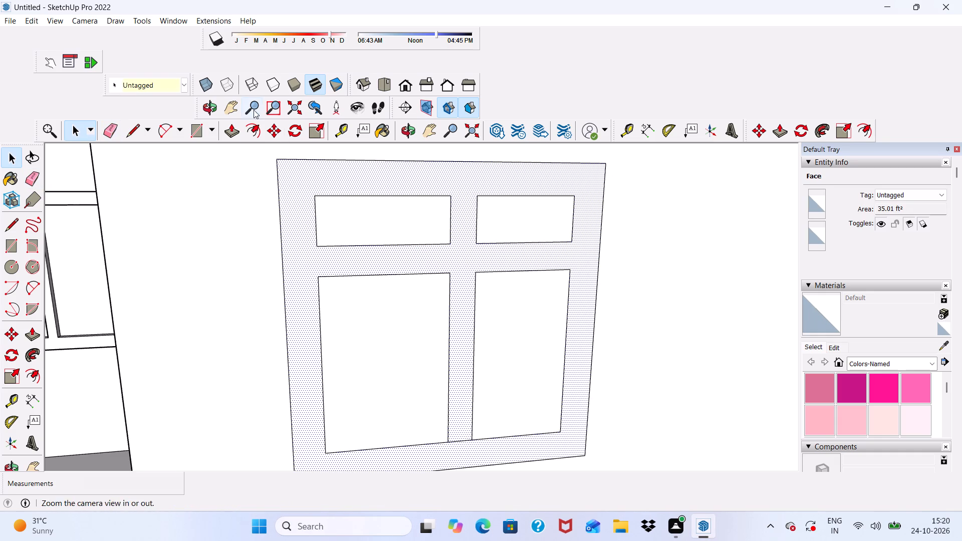
{"action": "left_click", "coordinate": [109, 128]}
{"action": "scroll", "coordinate": [260, 198], "scroll_direction": "down", "scroll_amount": 5}
{"action": "scroll", "coordinate": [447, 356], "scroll_direction": "up", "scroll_amount": 6}
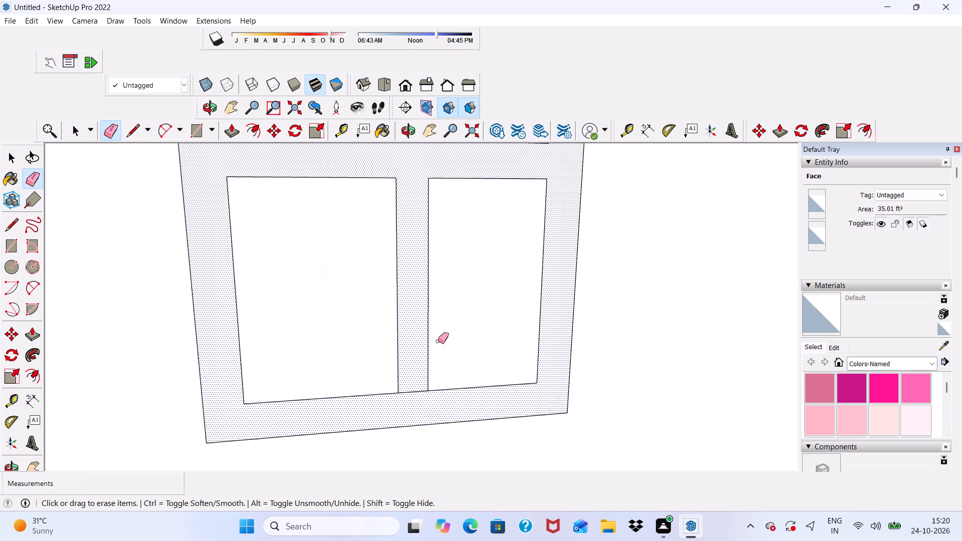
{"action": "scroll", "coordinate": [423, 336], "scroll_direction": "down", "scroll_amount": 2}
{"action": "scroll", "coordinate": [420, 363], "scroll_direction": "up", "scroll_amount": 4}
{"action": "left_click_drag", "start_coordinate": [413, 389], "coordinate": [413, 401]}
{"action": "key", "text": "space"}
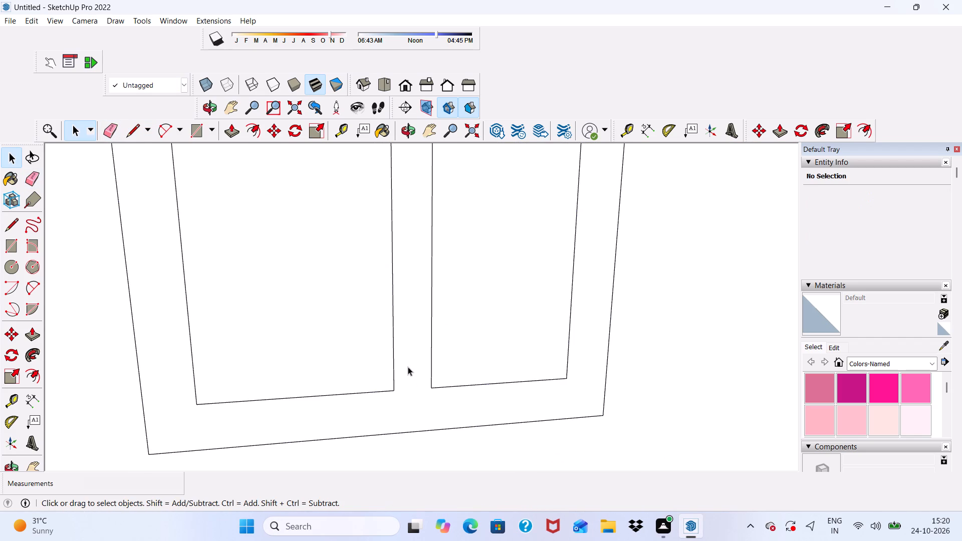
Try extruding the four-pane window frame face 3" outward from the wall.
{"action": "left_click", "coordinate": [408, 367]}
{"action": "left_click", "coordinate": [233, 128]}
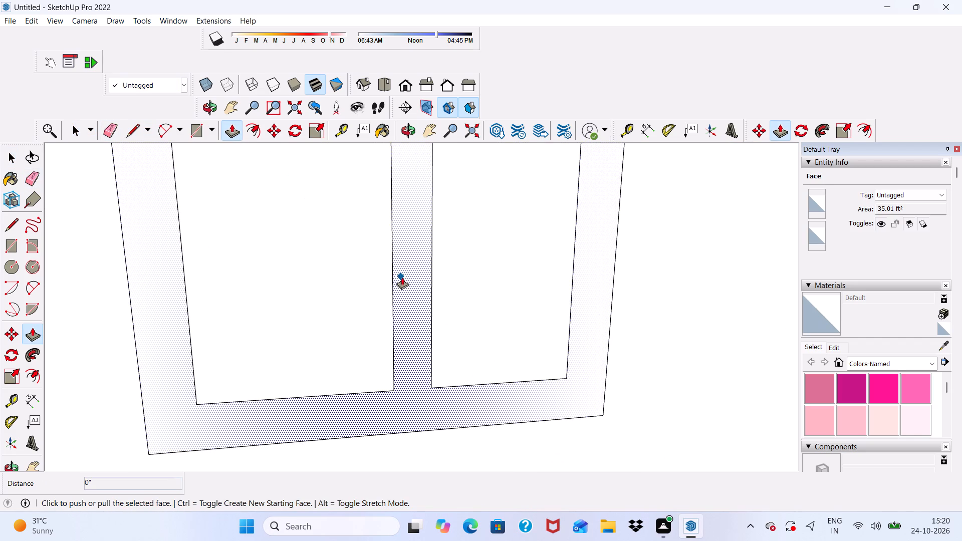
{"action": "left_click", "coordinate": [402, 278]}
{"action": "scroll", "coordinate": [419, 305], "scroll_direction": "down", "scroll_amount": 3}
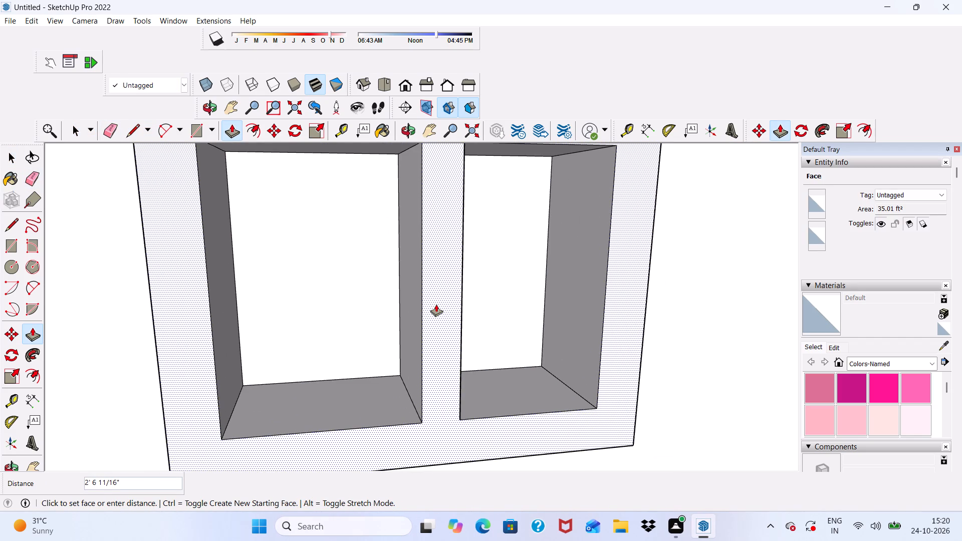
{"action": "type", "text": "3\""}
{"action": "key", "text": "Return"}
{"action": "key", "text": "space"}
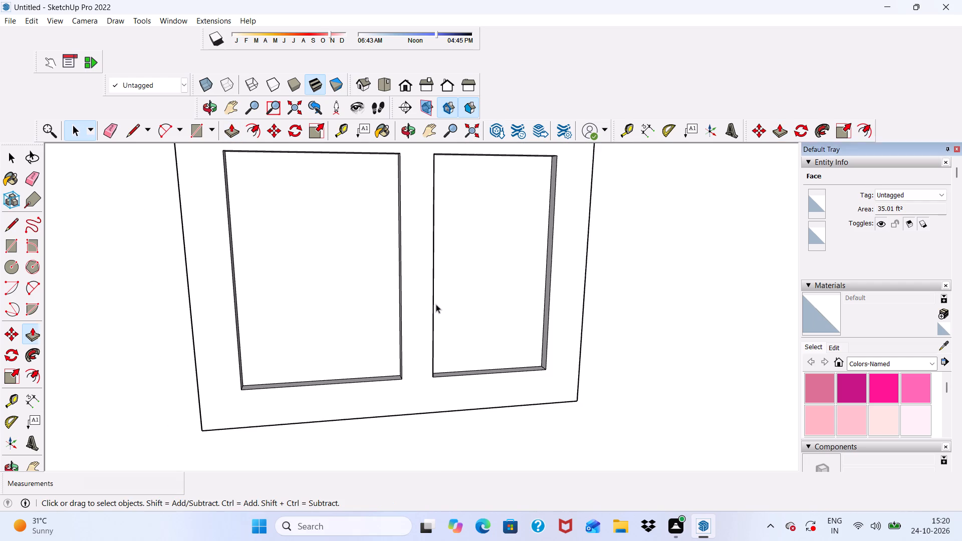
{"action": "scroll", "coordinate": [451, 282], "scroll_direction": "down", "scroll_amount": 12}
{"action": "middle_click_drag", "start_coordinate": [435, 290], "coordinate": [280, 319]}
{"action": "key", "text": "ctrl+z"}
Extrude the four-pane window frame face 6" outward from the projecting room's front wall.
{"action": "scroll", "coordinate": [333, 308], "scroll_direction": "up", "scroll_amount": 4}
{"action": "left_click", "coordinate": [333, 308]}
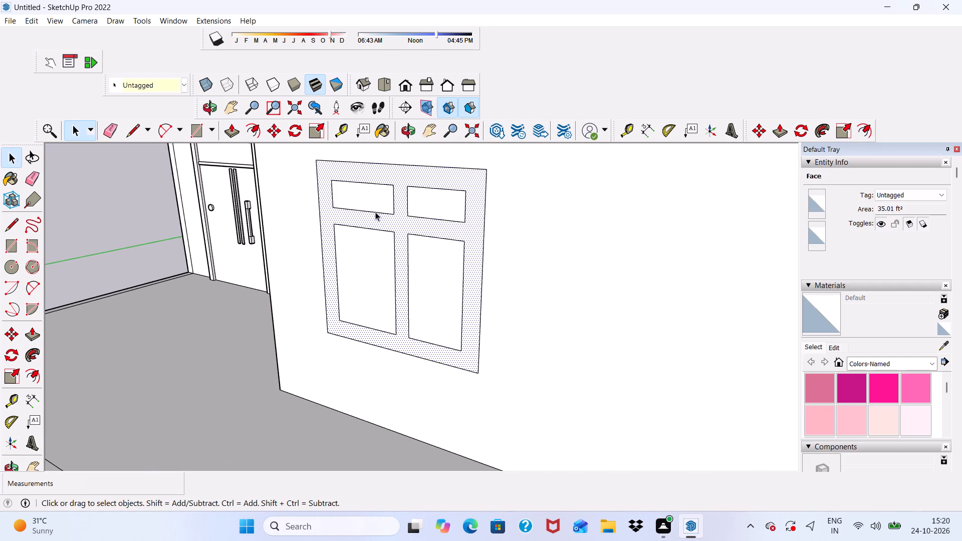
{"action": "left_click", "coordinate": [227, 128]}
{"action": "left_click", "coordinate": [328, 216]}
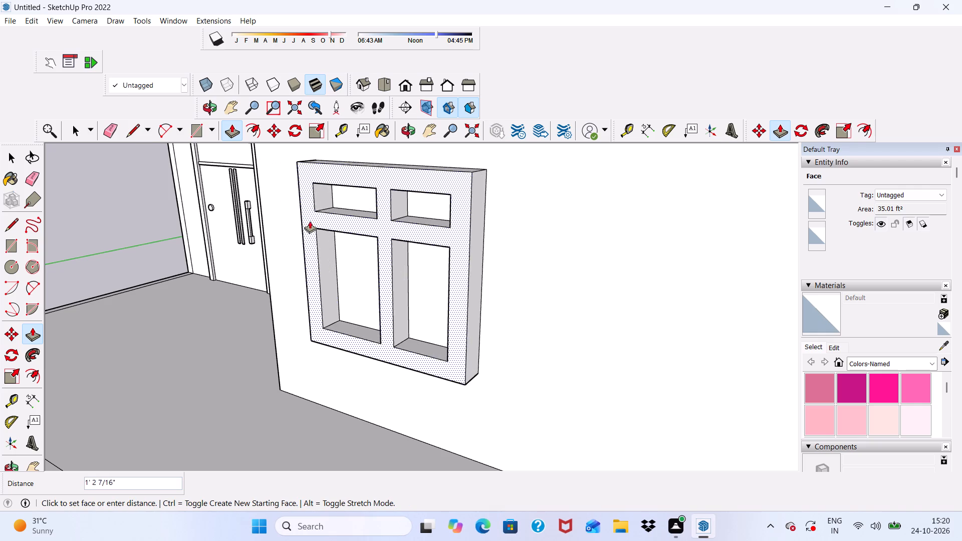
{"action": "key", "text": "6"}
{"action": "key", "text": "shift+quotedbl"}
{"action": "key", "text": "Return"}
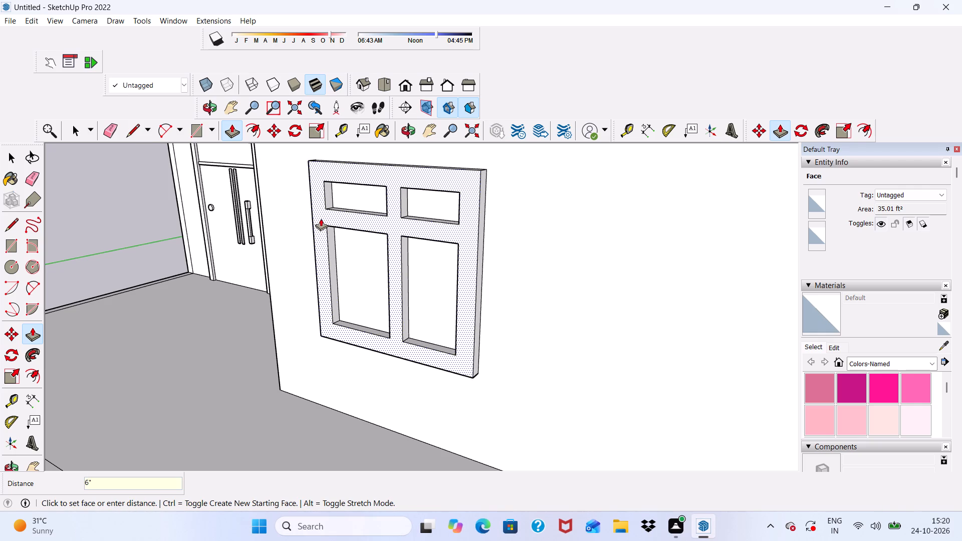
{"action": "key", "text": "space"}
Examine the new window frame and the whole building from several angles.
{"action": "scroll", "coordinate": [324, 220], "scroll_direction": "down", "scroll_amount": 6}
{"action": "scroll", "coordinate": [461, 203], "scroll_direction": "up", "scroll_amount": 2}
{"action": "scroll", "coordinate": [460, 204], "scroll_direction": "down", "scroll_amount": 2}
{"action": "middle_click_drag", "start_coordinate": [447, 243], "coordinate": [454, 237]}
{"action": "scroll", "coordinate": [447, 243], "scroll_direction": "up", "scroll_amount": 1}
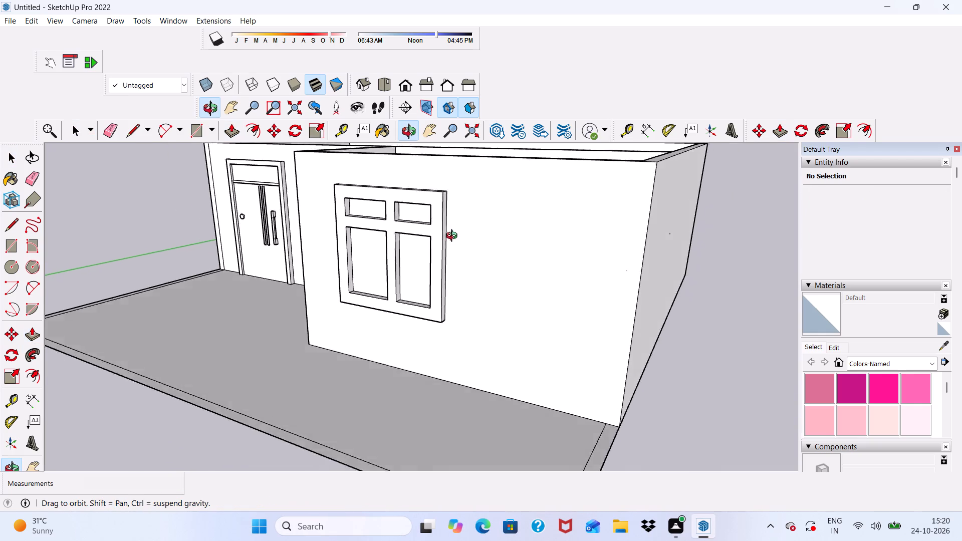
{"action": "middle_click_drag", "start_coordinate": [454, 237], "coordinate": [526, 210]}
{"action": "scroll", "coordinate": [376, 278], "scroll_direction": "down", "scroll_amount": 5}
{"action": "scroll", "coordinate": [373, 285], "scroll_direction": "up", "scroll_amount": 4}
{"action": "scroll", "coordinate": [379, 242], "scroll_direction": "up", "scroll_amount": 5}
{"action": "scroll", "coordinate": [386, 229], "scroll_direction": "down", "scroll_amount": 6}
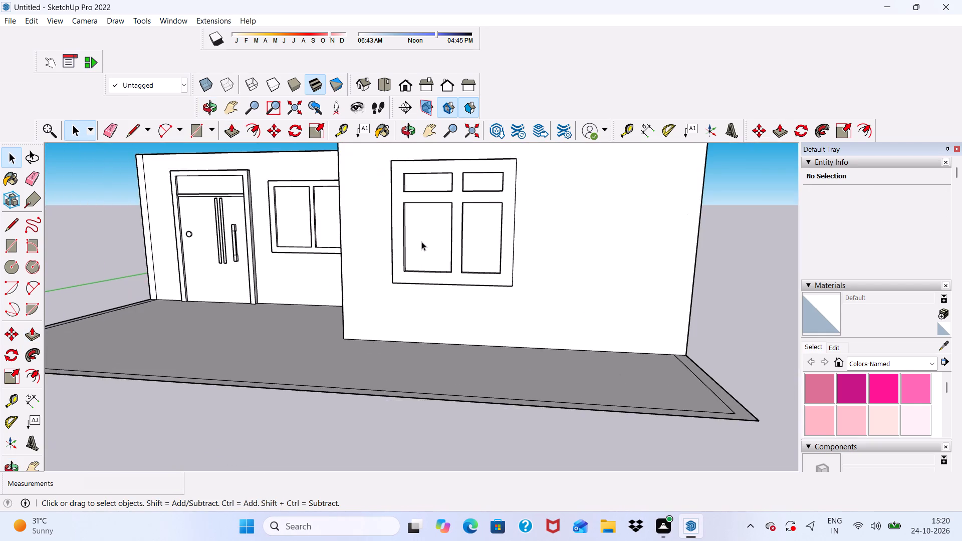
{"action": "scroll", "coordinate": [422, 241], "scroll_direction": "up", "scroll_amount": 1}
{"action": "middle_click_drag", "start_coordinate": [424, 241], "coordinate": [479, 248]}
{"action": "scroll", "coordinate": [485, 254], "scroll_direction": "down", "scroll_amount": 11}
{"action": "middle_click_drag", "start_coordinate": [453, 283], "coordinate": [471, 355]}
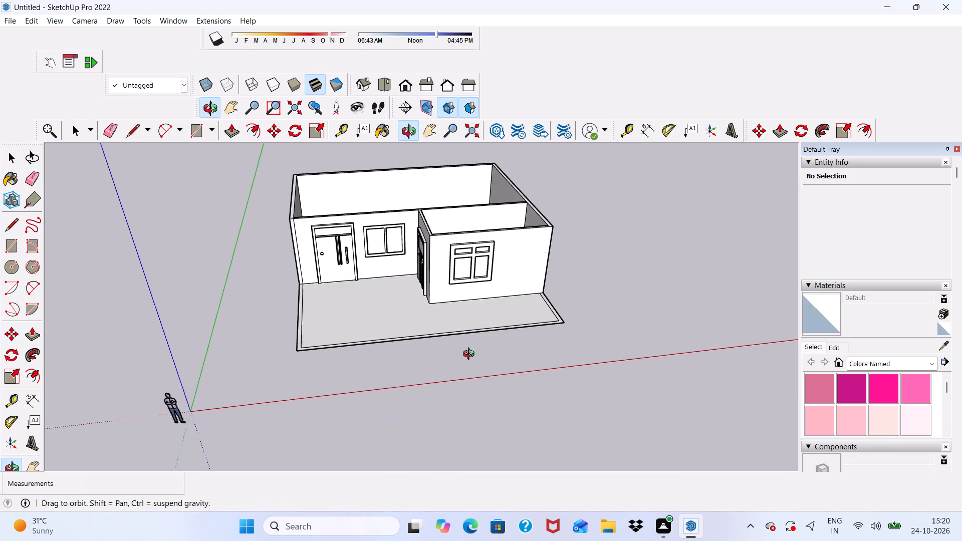
{"action": "middle_click_drag", "start_coordinate": [471, 355], "coordinate": [444, 376]}
{"action": "scroll", "coordinate": [408, 240], "scroll_direction": "up", "scroll_amount": 2}
{"action": "scroll", "coordinate": [390, 239], "scroll_direction": "down", "scroll_amount": 7}
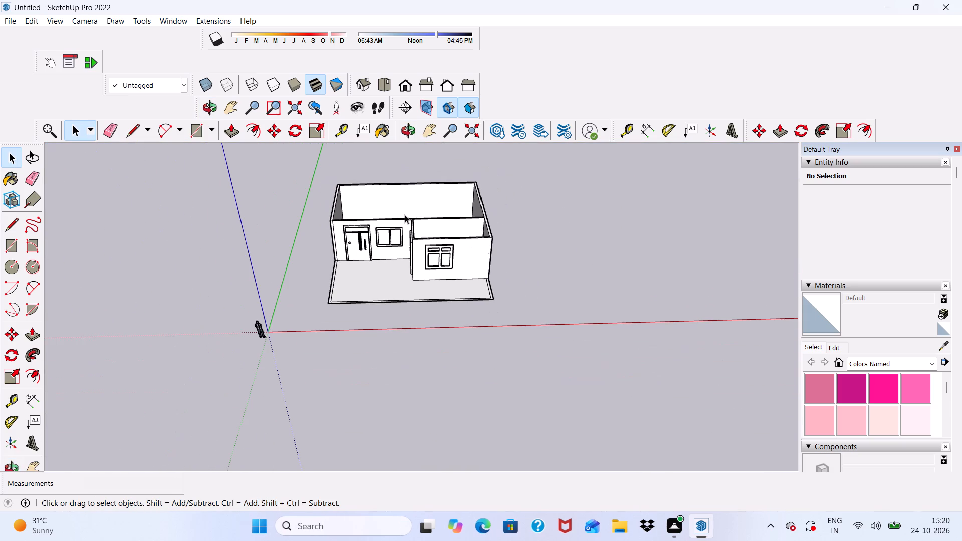
{"action": "scroll", "coordinate": [381, 187], "scroll_direction": "down", "scroll_amount": 3}
{"action": "scroll", "coordinate": [404, 237], "scroll_direction": "up", "scroll_amount": 4}
{"action": "scroll", "coordinate": [404, 237], "scroll_direction": "down", "scroll_amount": 3}
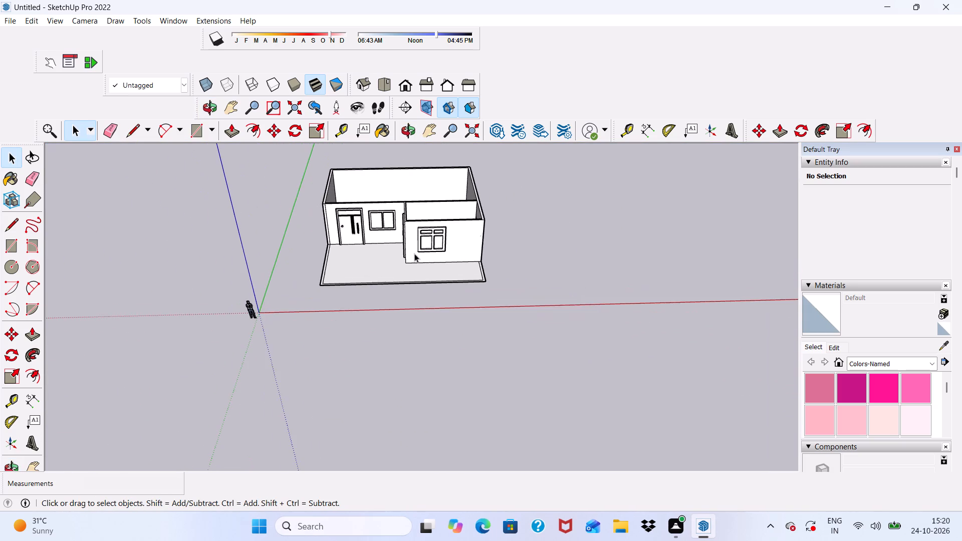
{"action": "scroll", "coordinate": [415, 253], "scroll_direction": "up", "scroll_amount": 10}
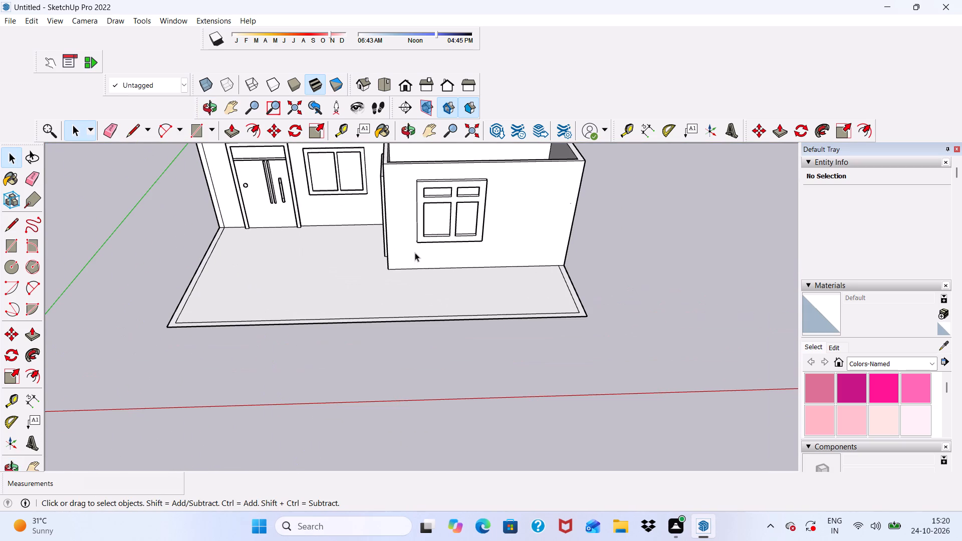
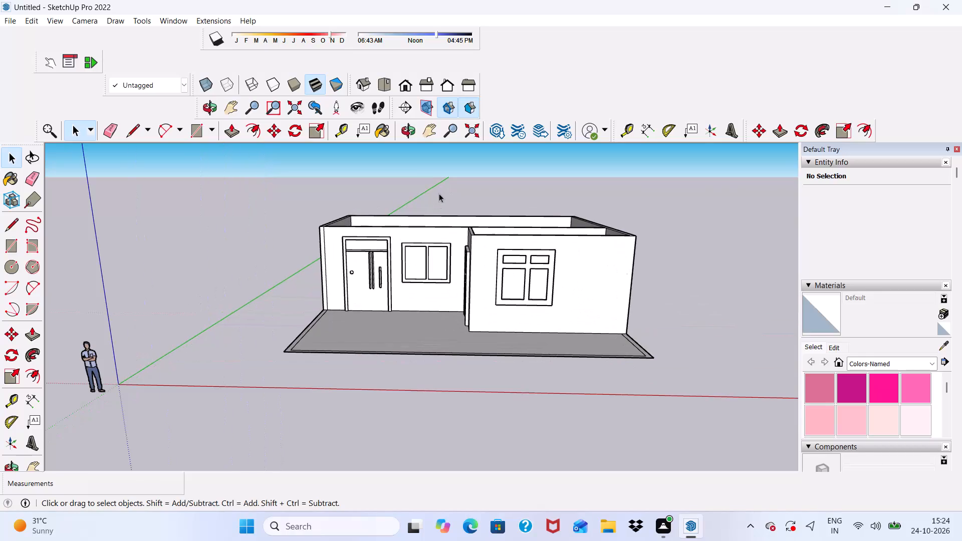
Draw a rectangle about 49' 3" by 38' 5 1/2" across the wall tops, from the back corner to the projecting room's front corner.
{"action": "left_click", "coordinate": [195, 126]}
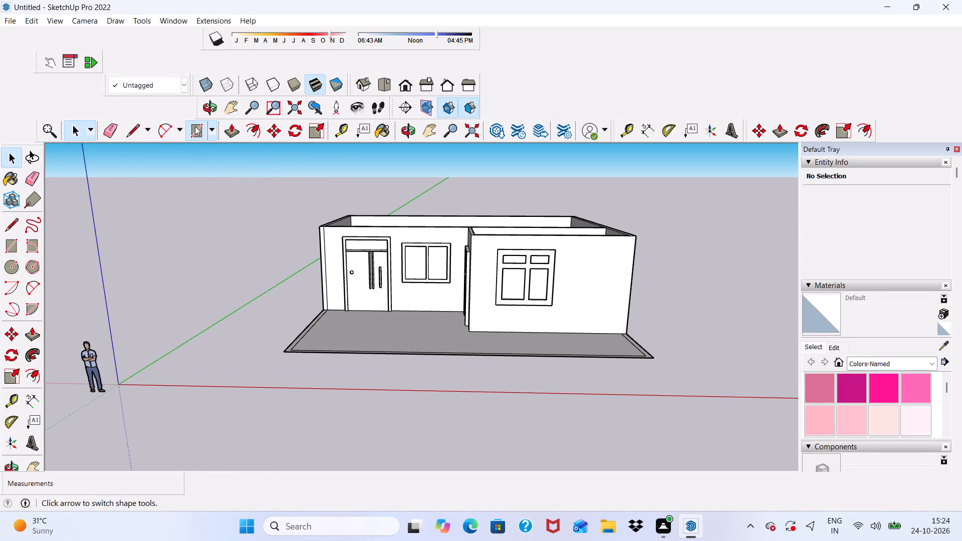
{"action": "scroll", "coordinate": [307, 238], "scroll_direction": "down", "scroll_amount": 4}
{"action": "scroll", "coordinate": [462, 220], "scroll_direction": "up", "scroll_amount": 4}
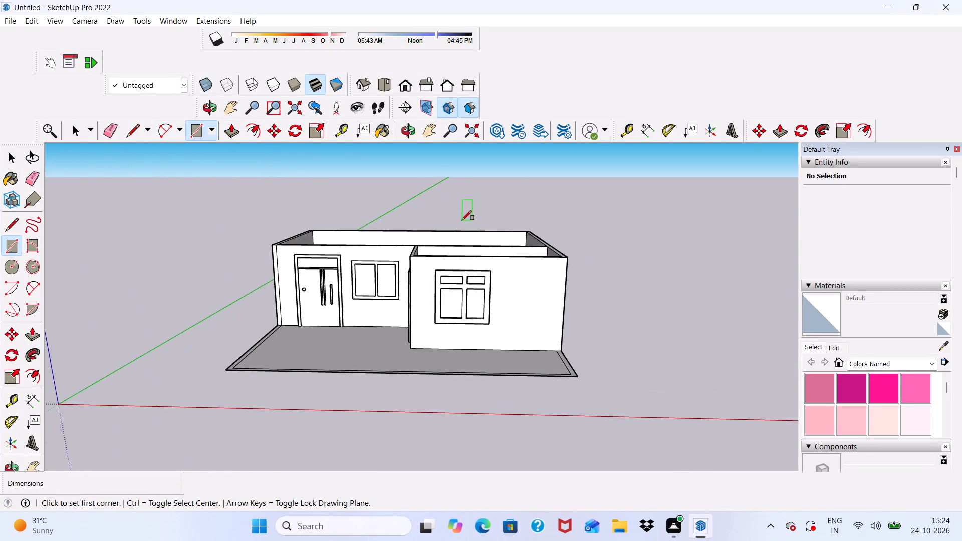
{"action": "scroll", "coordinate": [462, 220], "scroll_direction": "up", "scroll_amount": 1}
{"action": "scroll", "coordinate": [462, 220], "scroll_direction": "down", "scroll_amount": 1}
{"action": "middle_click_drag", "start_coordinate": [464, 233], "coordinate": [452, 316]}
{"action": "scroll", "coordinate": [436, 316], "scroll_direction": "down", "scroll_amount": 5}
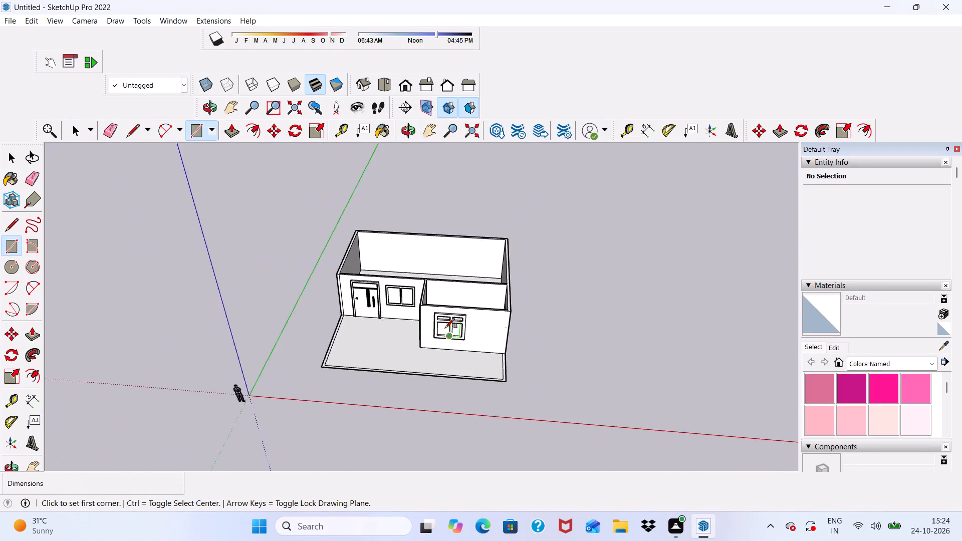
{"action": "scroll", "coordinate": [445, 328], "scroll_direction": "down", "scroll_amount": 5}
{"action": "scroll", "coordinate": [402, 253], "scroll_direction": "up", "scroll_amount": 5}
{"action": "scroll", "coordinate": [394, 246], "scroll_direction": "down", "scroll_amount": 1}
{"action": "scroll", "coordinate": [356, 254], "scroll_direction": "up", "scroll_amount": 17}
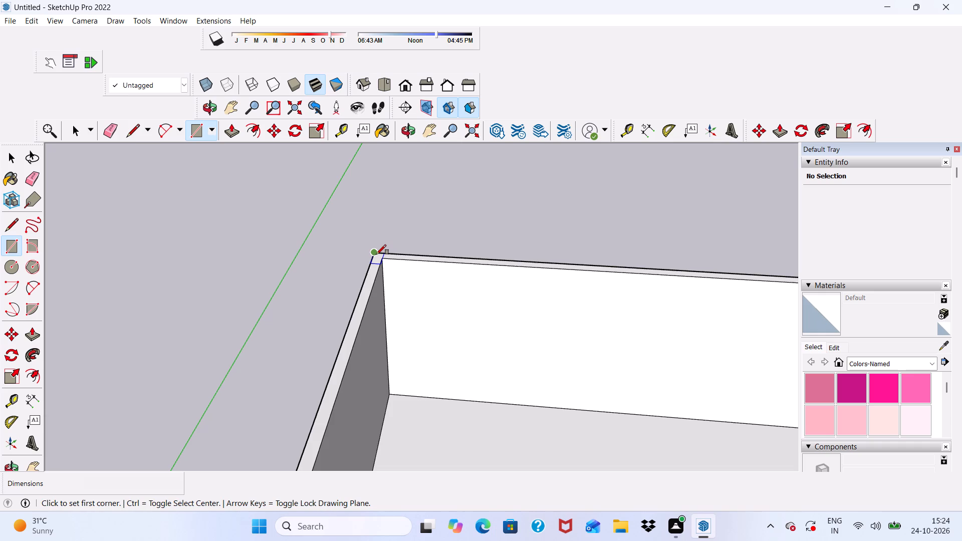
{"action": "left_click", "coordinate": [375, 254]}
{"action": "scroll", "coordinate": [389, 275], "scroll_direction": "down", "scroll_amount": 8}
{"action": "scroll", "coordinate": [506, 253], "scroll_direction": "down", "scroll_amount": 4}
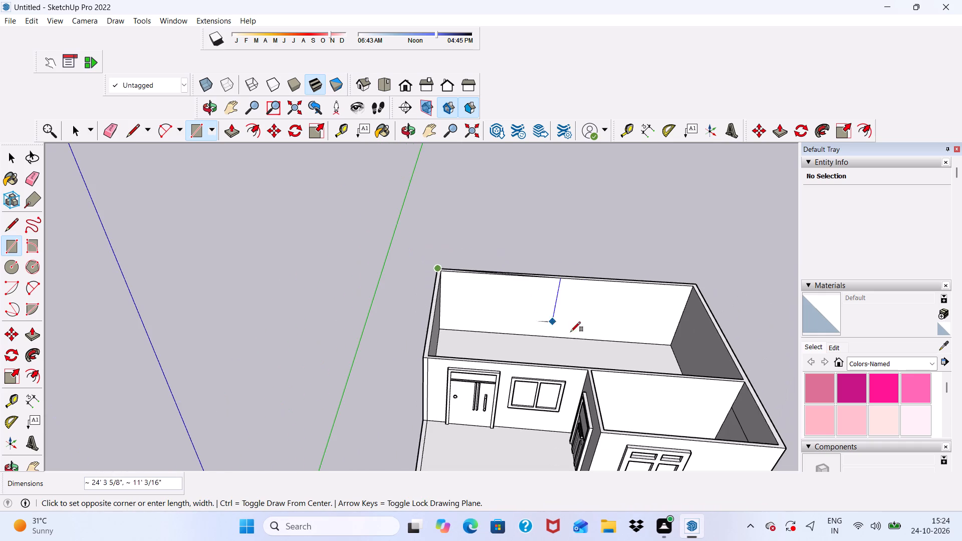
{"action": "scroll", "coordinate": [514, 241], "scroll_direction": "down", "scroll_amount": 6}
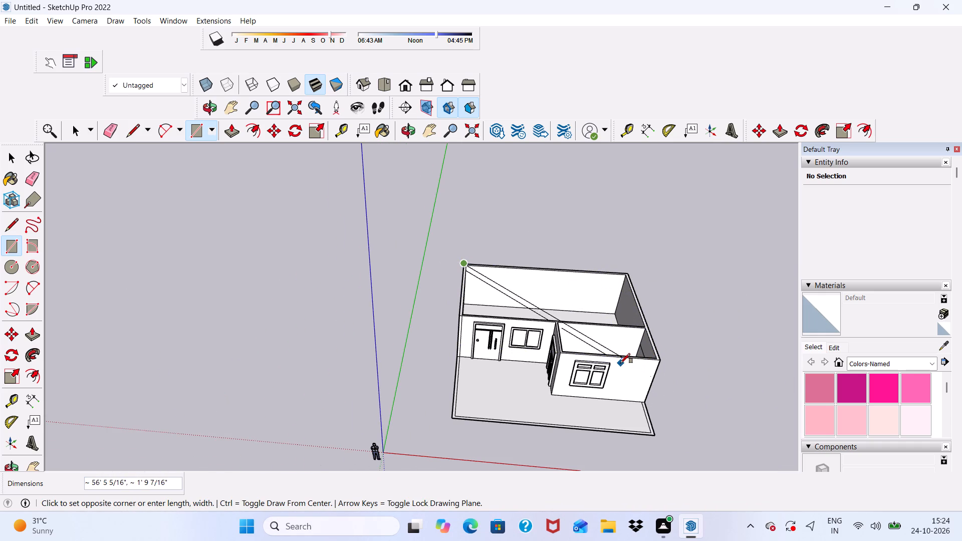
{"action": "left_click", "coordinate": [657, 361]}
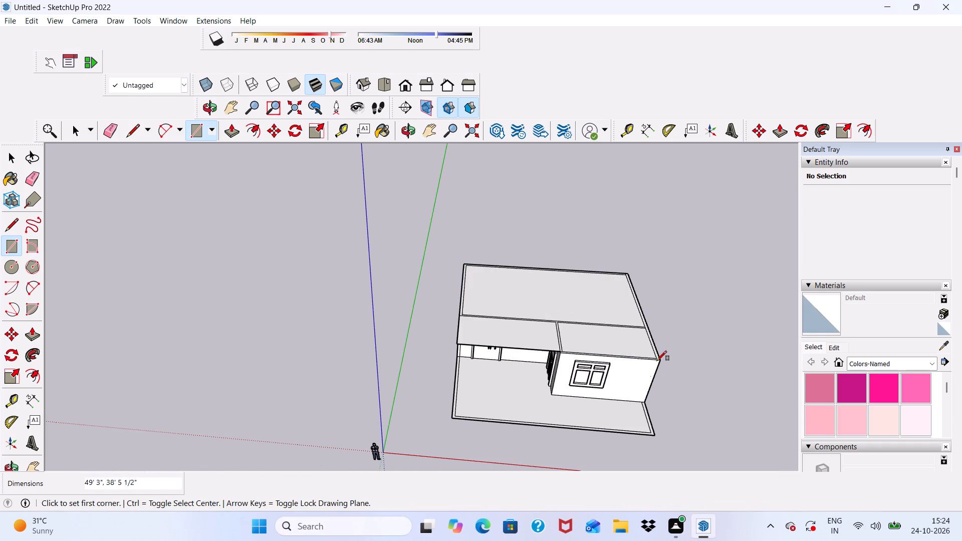
Extrude the large rear roof face 3" upward as the start of the roof slab.
{"action": "scroll", "coordinate": [595, 352], "scroll_direction": "up", "scroll_amount": 4}
{"action": "middle_click_drag", "start_coordinate": [559, 336], "coordinate": [543, 332]}
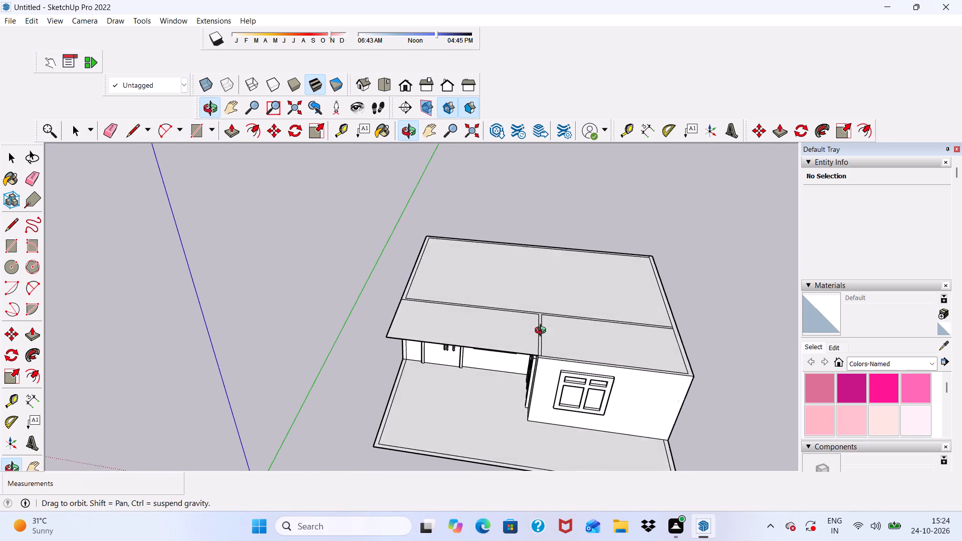
{"action": "middle_click_drag", "start_coordinate": [543, 332], "coordinate": [535, 368]}
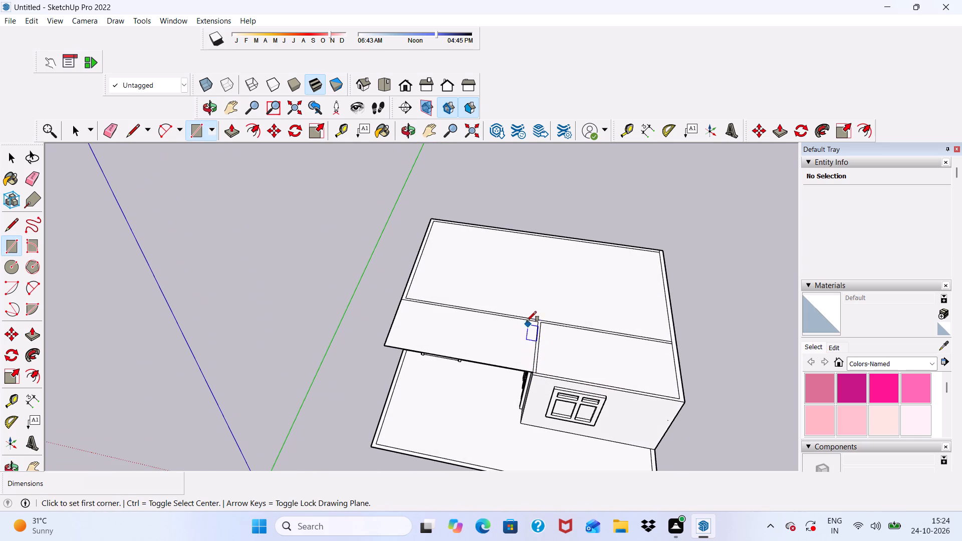
{"action": "key", "text": "space"}
{"action": "scroll", "coordinate": [517, 275], "scroll_direction": "down", "scroll_amount": 4}
{"action": "middle_click_drag", "start_coordinate": [534, 327], "coordinate": [535, 327]}
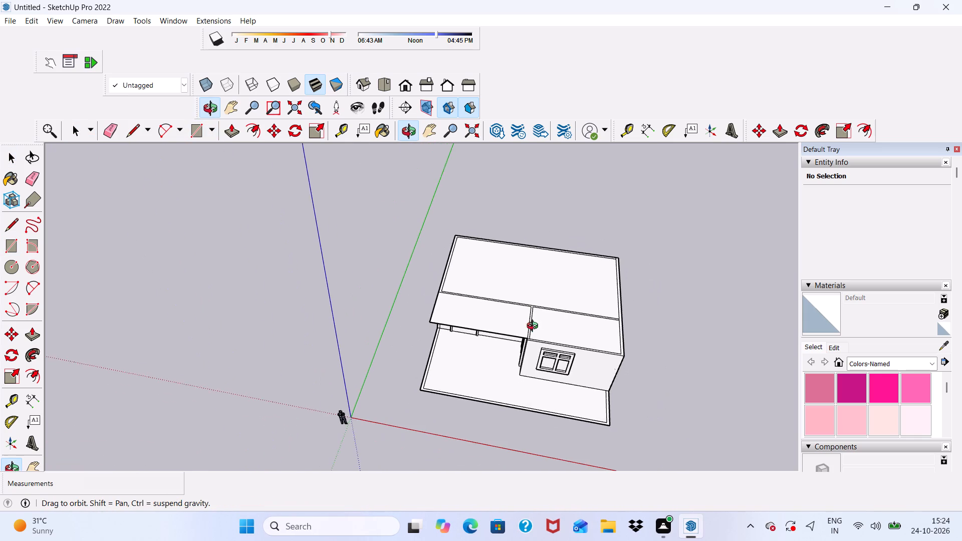
{"action": "middle_click_drag", "start_coordinate": [535, 327], "coordinate": [522, 345]}
{"action": "scroll", "coordinate": [513, 291], "scroll_direction": "up", "scroll_amount": 5}
{"action": "left_click", "coordinate": [517, 259]}
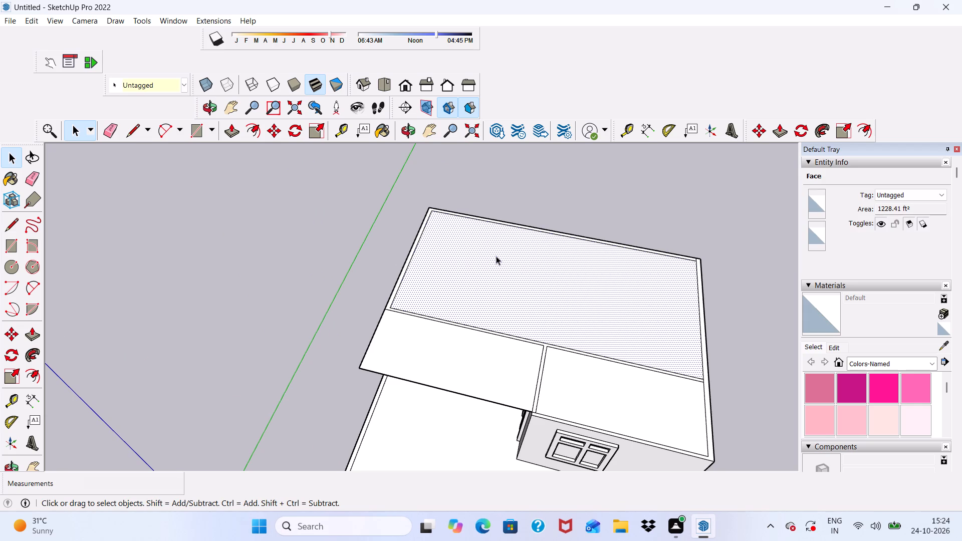
{"action": "left_click", "coordinate": [227, 124]}
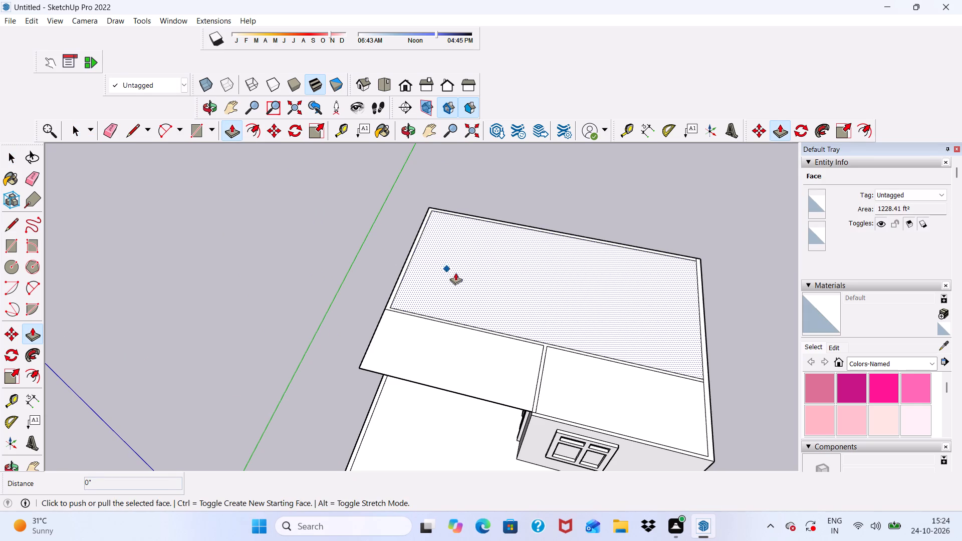
{"action": "left_click", "coordinate": [468, 291]}
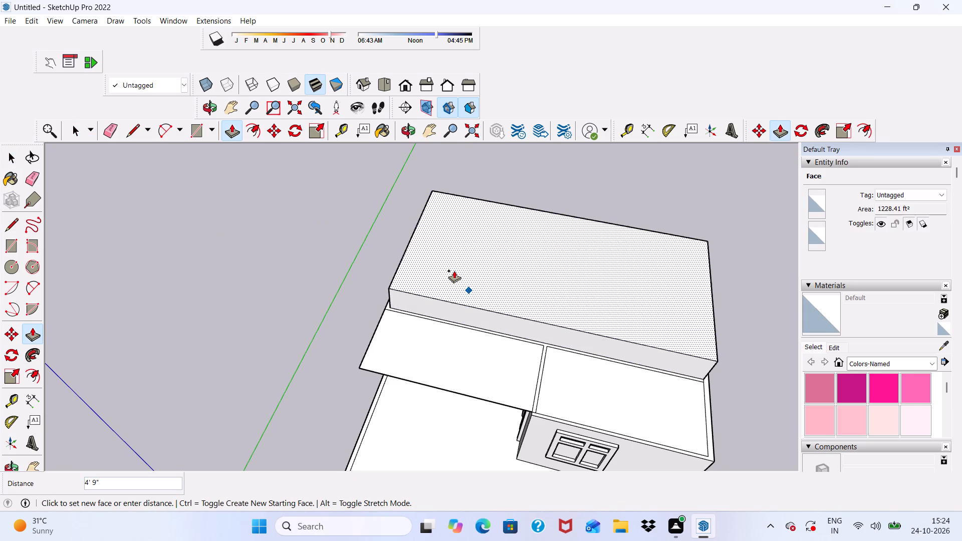
{"action": "key", "text": "3"}
{"action": "key", "text": "shift+quotedbl"}
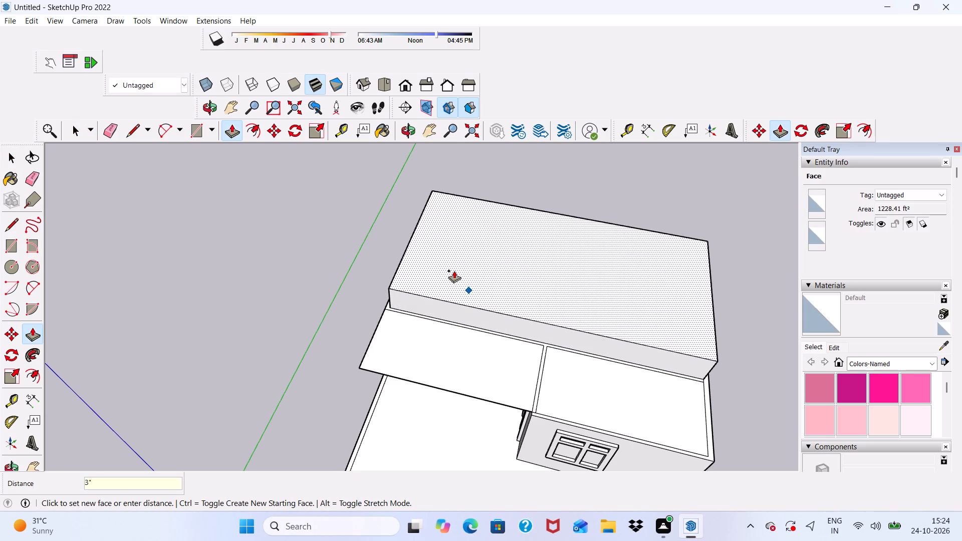
{"action": "key", "text": "Return"}
Extrude the raised roof slab's thin front side face about 12' 4 9/16" forward over the entrance and projecting room.
{"action": "scroll", "coordinate": [403, 419], "scroll_direction": "up", "scroll_amount": 5}
{"action": "scroll", "coordinate": [393, 242], "scroll_direction": "up", "scroll_amount": 4}
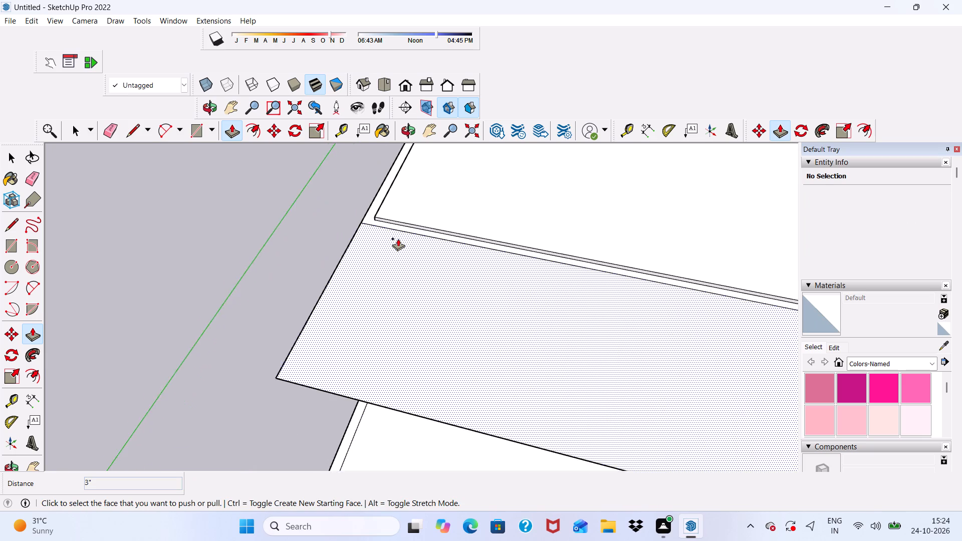
{"action": "scroll", "coordinate": [398, 238], "scroll_direction": "up", "scroll_amount": 5}
{"action": "left_click", "coordinate": [413, 220]}
{"action": "scroll", "coordinate": [400, 239], "scroll_direction": "down", "scroll_amount": 7}
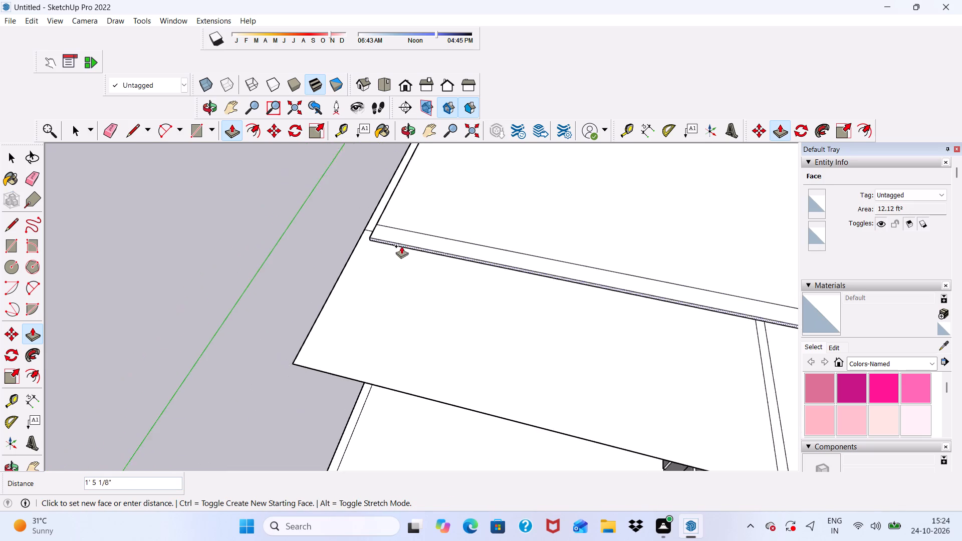
{"action": "scroll", "coordinate": [401, 246], "scroll_direction": "down", "scroll_amount": 2}
{"action": "left_click", "coordinate": [405, 366]}
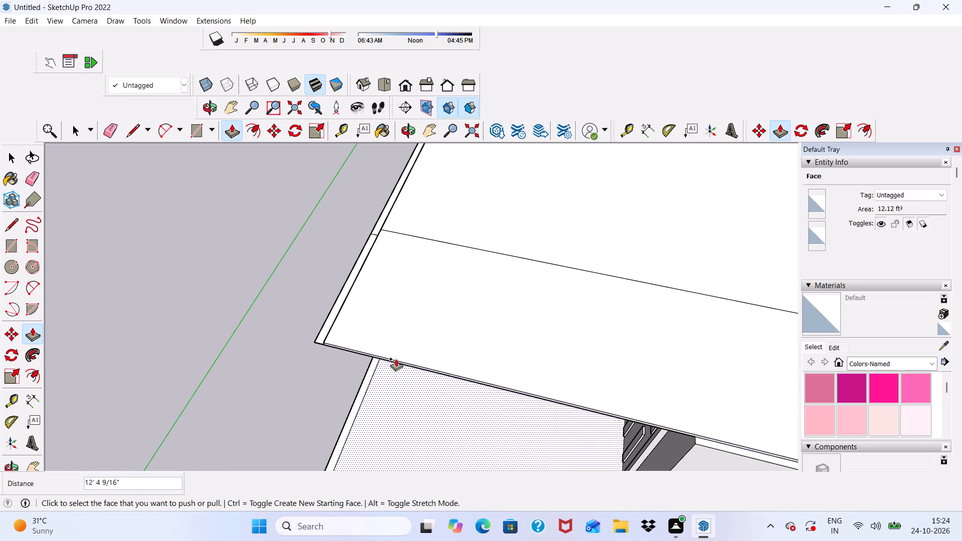
Extrude the front slab section's end face 9" outward on the double-handled entrance door's side of the building.
{"action": "middle_click_drag", "start_coordinate": [198, 327], "coordinate": [571, 303]}
{"action": "scroll", "coordinate": [516, 291], "scroll_direction": "up", "scroll_amount": 12}
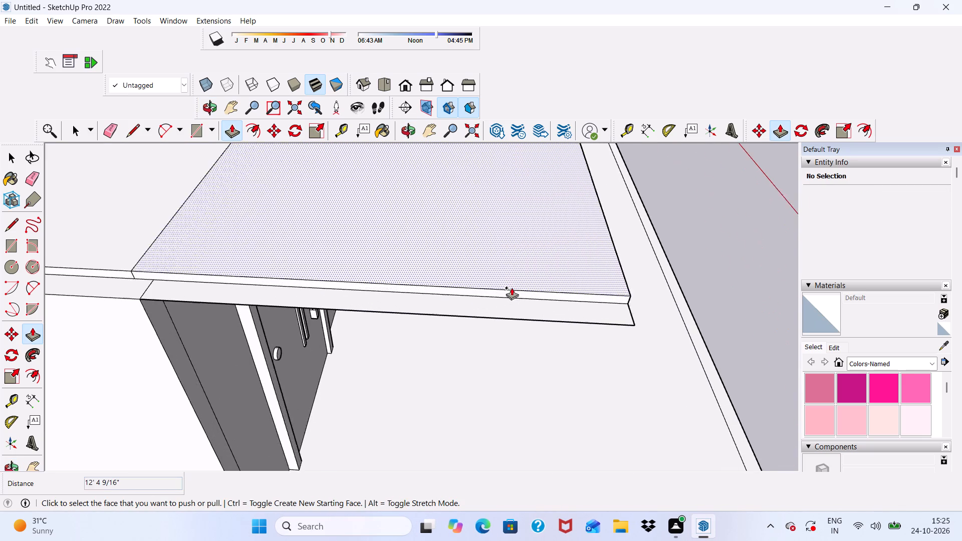
{"action": "left_click", "coordinate": [510, 292]}
{"action": "scroll", "coordinate": [598, 314], "scroll_direction": "down", "scroll_amount": 2}
{"action": "middle_click_drag", "start_coordinate": [633, 318], "coordinate": [520, 267]}
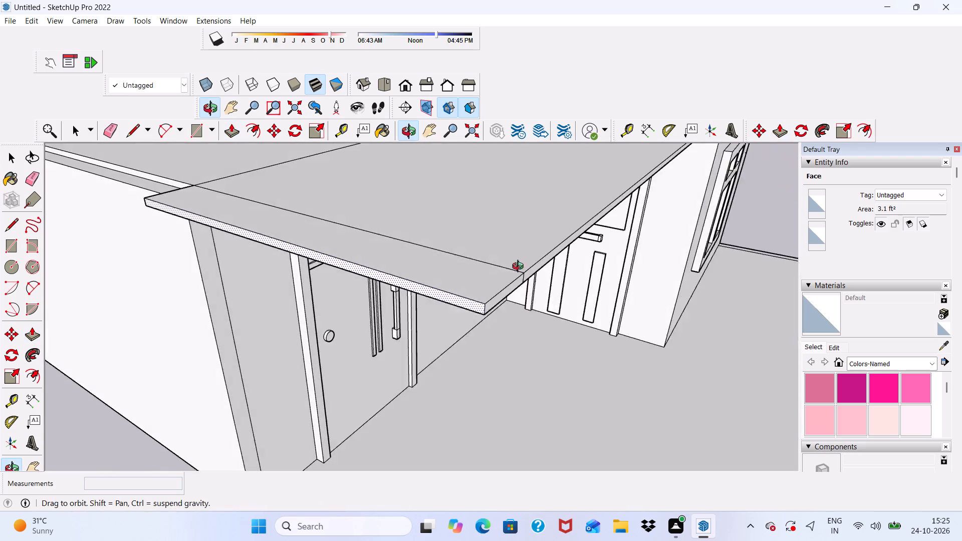
{"action": "middle_click_drag", "start_coordinate": [520, 267], "coordinate": [491, 249]}
{"action": "left_click", "coordinate": [461, 257]}
Extrude the rear slab section's end face 9" outward to cover the side wall on the entrance door side.
{"action": "scroll", "coordinate": [462, 259], "scroll_direction": "down", "scroll_amount": 10}
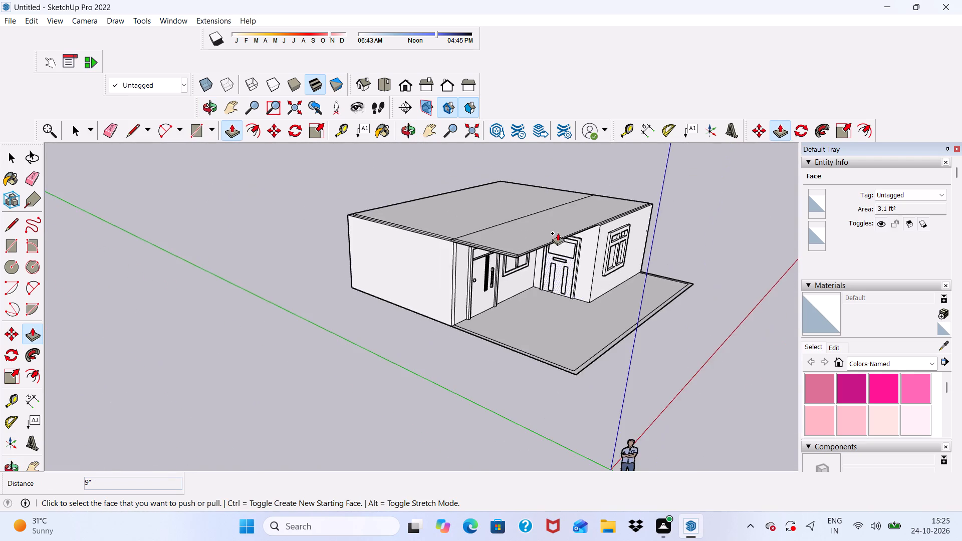
{"action": "scroll", "coordinate": [558, 233], "scroll_direction": "down", "scroll_amount": 3}
{"action": "scroll", "coordinate": [416, 213], "scroll_direction": "up", "scroll_amount": 4}
{"action": "scroll", "coordinate": [413, 235], "scroll_direction": "up", "scroll_amount": 18}
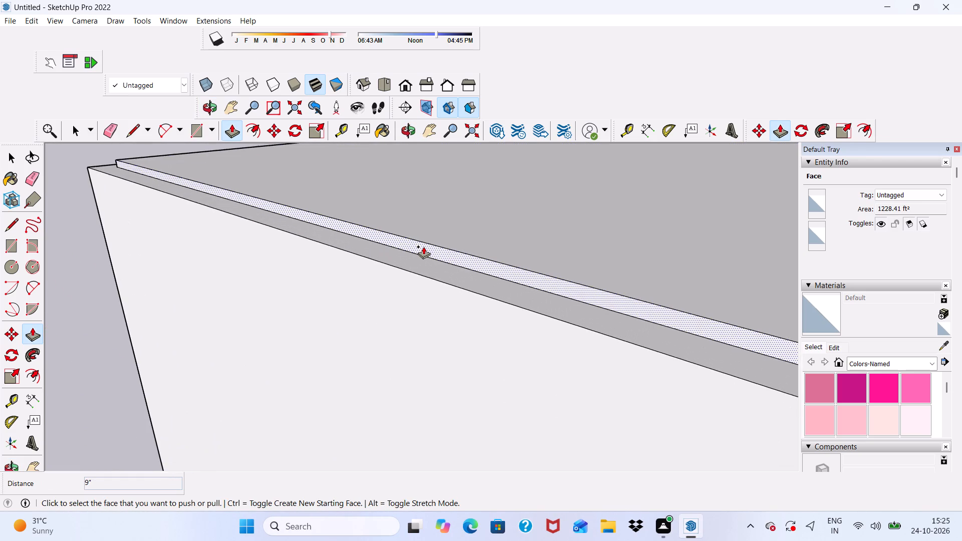
{"action": "left_click", "coordinate": [423, 246]}
{"action": "left_click", "coordinate": [429, 282]}
Extrude the slab's back edge face 9" over the back wall and extend the small end face 9" to fill the adjoining corner.
{"action": "scroll", "coordinate": [378, 274], "scroll_direction": "down", "scroll_amount": 9}
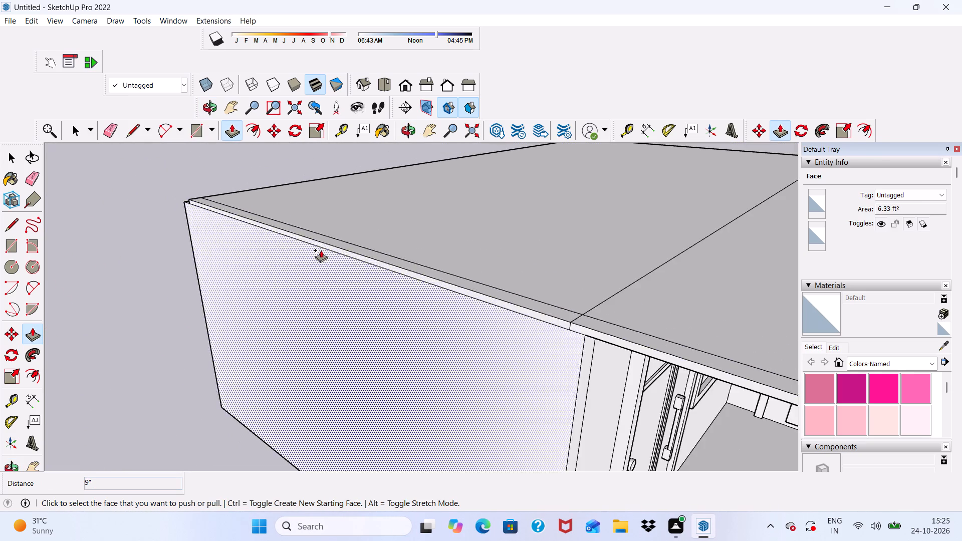
{"action": "scroll", "coordinate": [204, 246], "scroll_direction": "down", "scroll_amount": 2}
{"action": "middle_click_drag", "start_coordinate": [202, 249], "coordinate": [547, 270]}
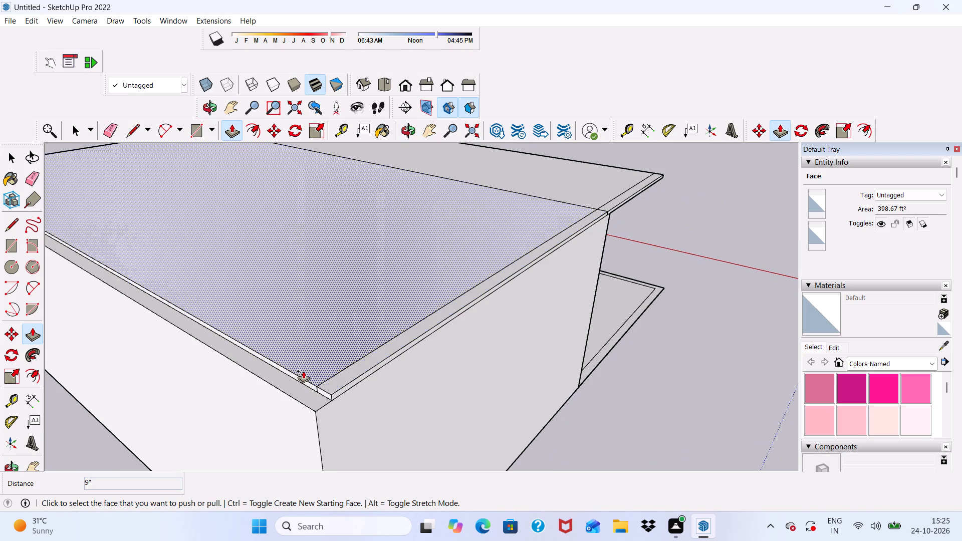
{"action": "scroll", "coordinate": [303, 371], "scroll_direction": "up", "scroll_amount": 5}
{"action": "scroll", "coordinate": [303, 341], "scroll_direction": "down", "scroll_amount": 6}
{"action": "scroll", "coordinate": [302, 363], "scroll_direction": "up", "scroll_amount": 5}
{"action": "scroll", "coordinate": [302, 362], "scroll_direction": "down", "scroll_amount": 1}
{"action": "scroll", "coordinate": [302, 362], "scroll_direction": "up", "scroll_amount": 5}
{"action": "left_click", "coordinate": [302, 361]}
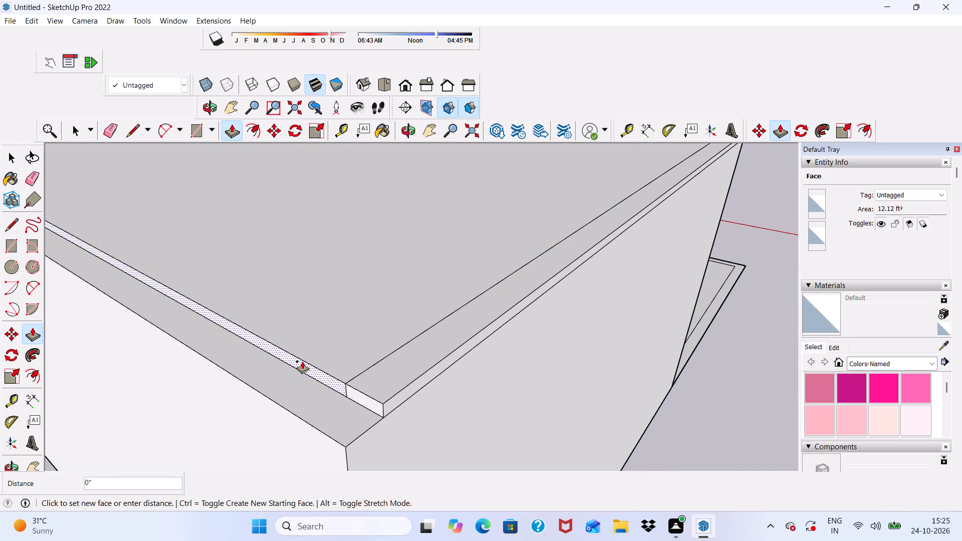
{"action": "left_click", "coordinate": [317, 428]}
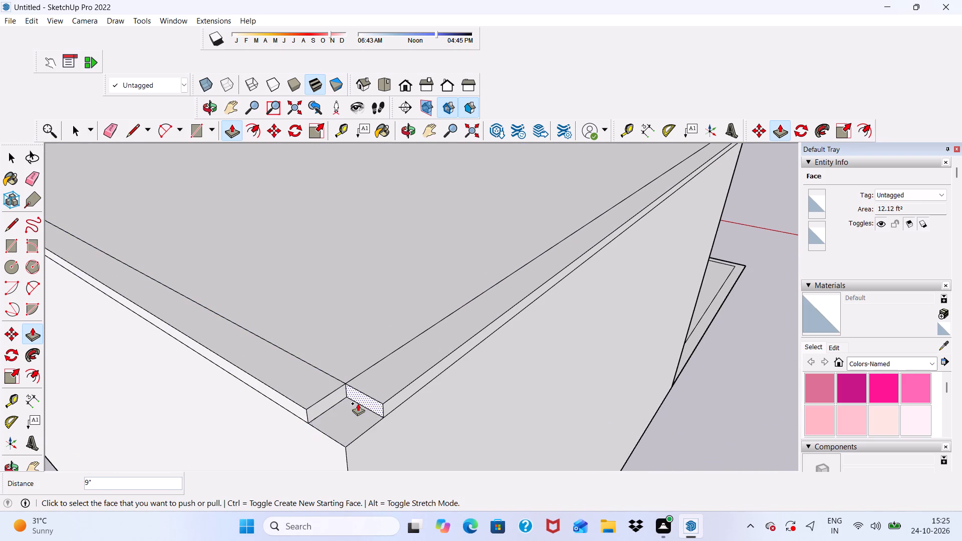
{"action": "left_click", "coordinate": [359, 400]}
{"action": "left_click", "coordinate": [284, 399]}
Extrude the rear slab section's opposite end face 9" over the side wall and fill the back corner notch with a 9" extrusion.
{"action": "scroll", "coordinate": [272, 338], "scroll_direction": "down", "scroll_amount": 10}
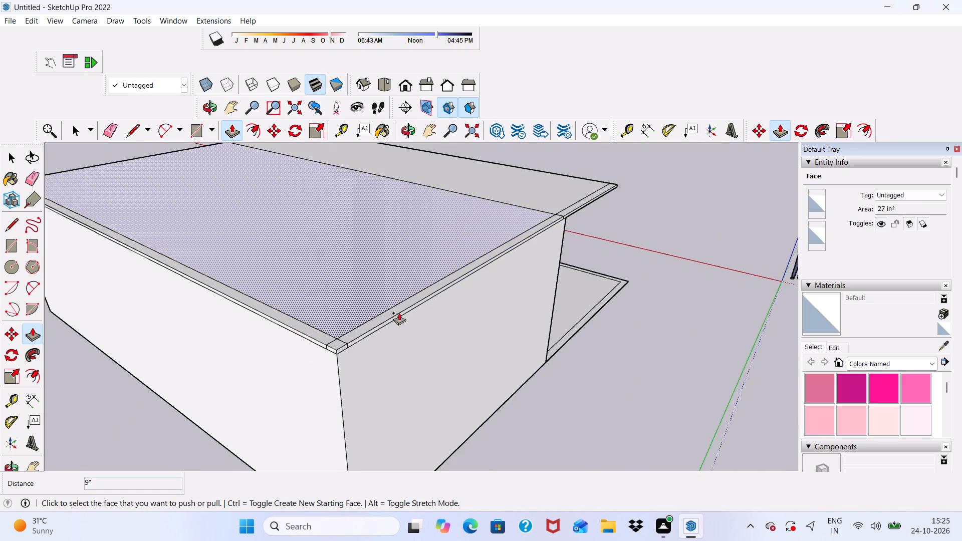
{"action": "scroll", "coordinate": [399, 313], "scroll_direction": "down", "scroll_amount": 14}
{"action": "scroll", "coordinate": [257, 294], "scroll_direction": "up", "scroll_amount": 5}
{"action": "scroll", "coordinate": [217, 266], "scroll_direction": "down", "scroll_amount": 5}
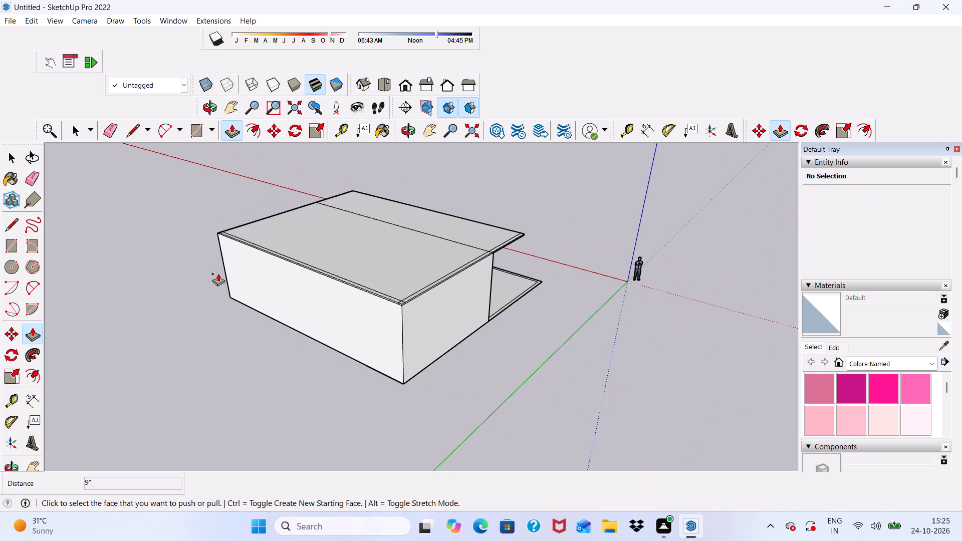
{"action": "middle_click_drag", "start_coordinate": [218, 274], "coordinate": [466, 312]}
{"action": "scroll", "coordinate": [349, 388], "scroll_direction": "up", "scroll_amount": 15}
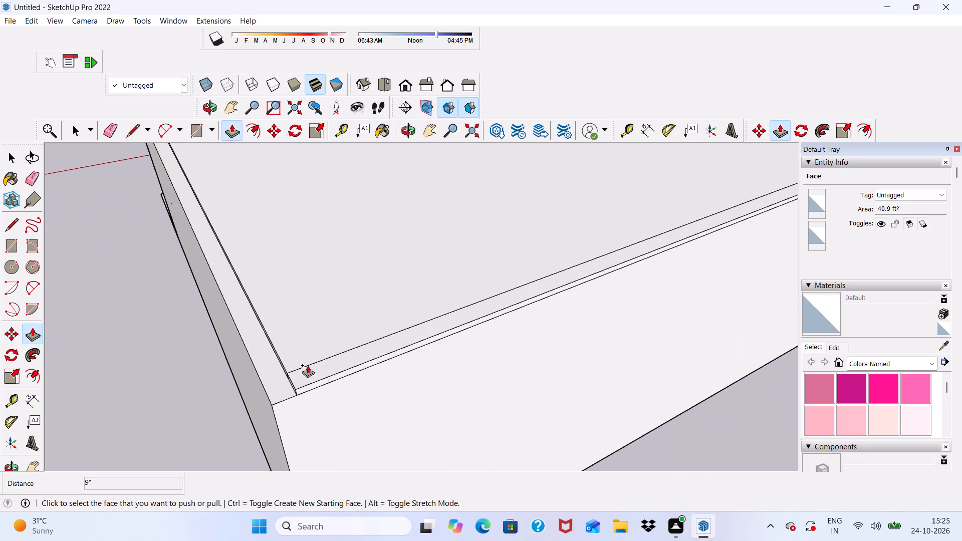
{"action": "middle_click_drag", "start_coordinate": [320, 367], "coordinate": [440, 298]}
{"action": "scroll", "coordinate": [293, 401], "scroll_direction": "up", "scroll_amount": 6}
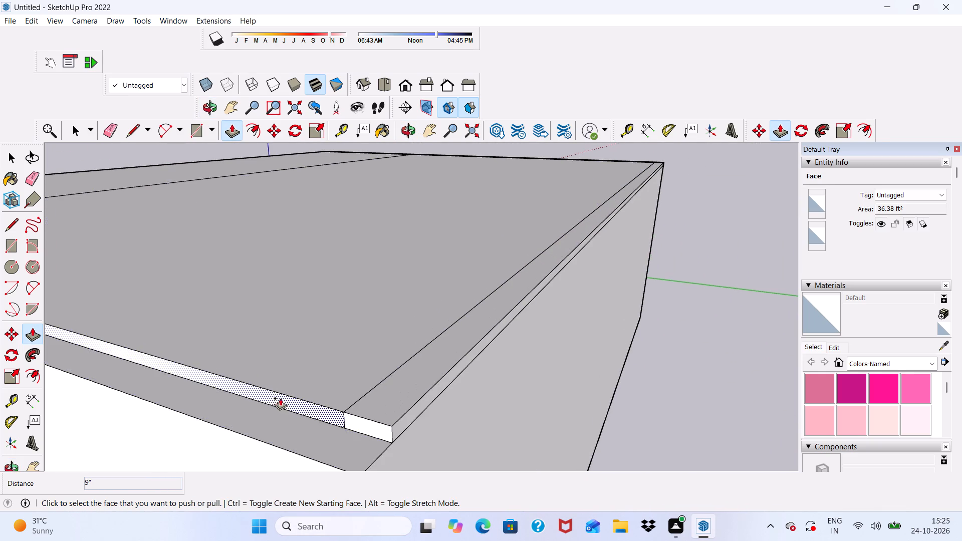
{"action": "left_click", "coordinate": [289, 401]}
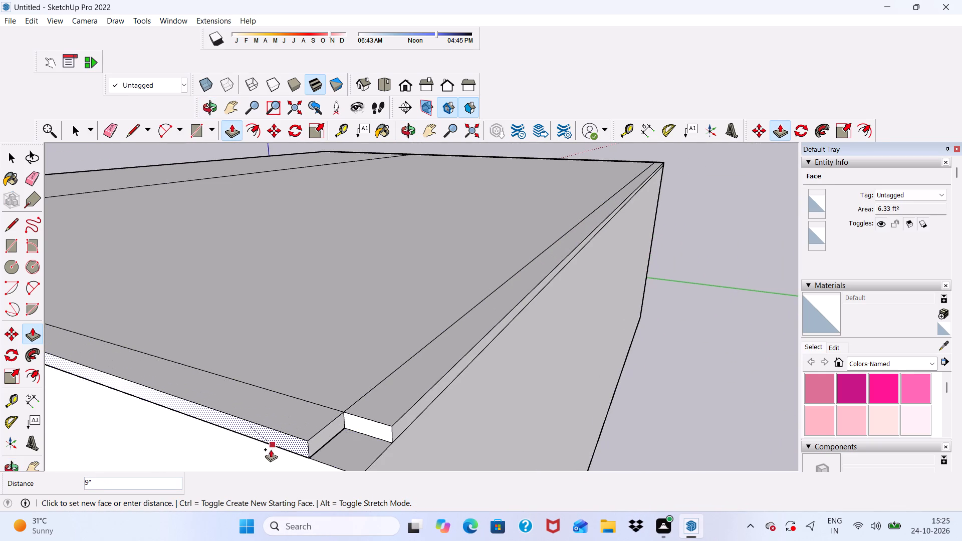
{"action": "left_click", "coordinate": [272, 450]}
{"action": "left_click", "coordinate": [369, 426]}
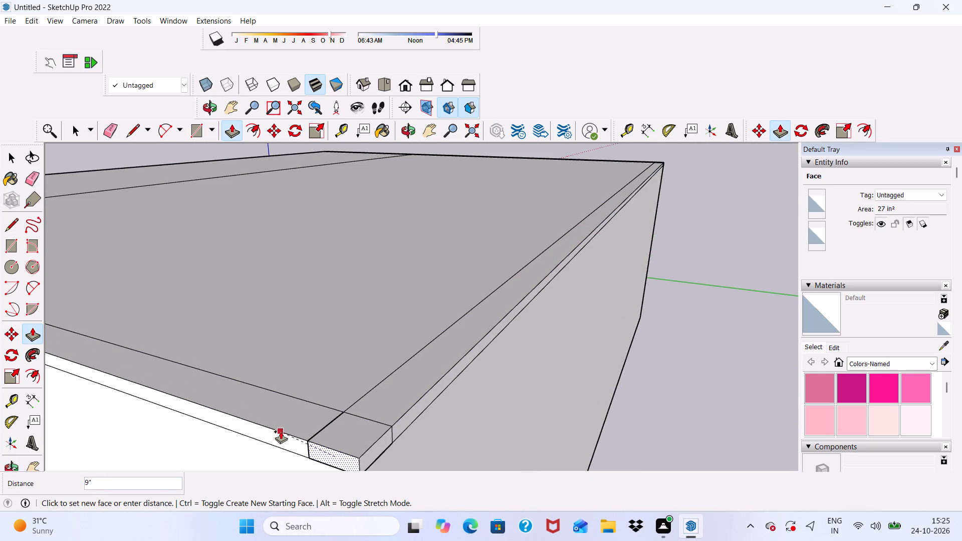
{"action": "left_click", "coordinate": [281, 431]}
Extrude the front slab section's end face 9" outward over the projecting room's outer side wall.
{"action": "scroll", "coordinate": [339, 356], "scroll_direction": "down", "scroll_amount": 19}
{"action": "scroll", "coordinate": [216, 283], "scroll_direction": "up", "scroll_amount": 5}
{"action": "scroll", "coordinate": [219, 280], "scroll_direction": "down", "scroll_amount": 1}
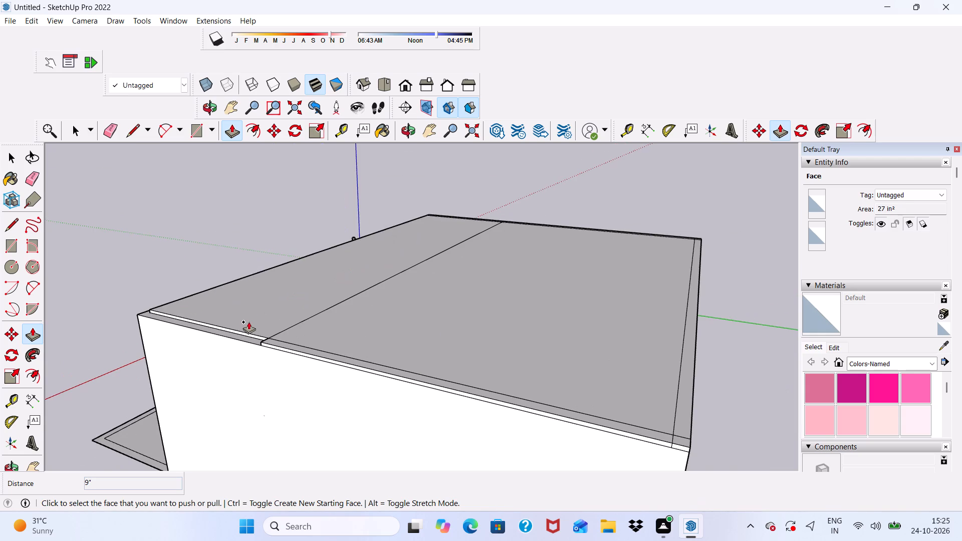
{"action": "middle_click_drag", "start_coordinate": [251, 325], "coordinate": [391, 318]}
{"action": "scroll", "coordinate": [385, 345], "scroll_direction": "up", "scroll_amount": 13}
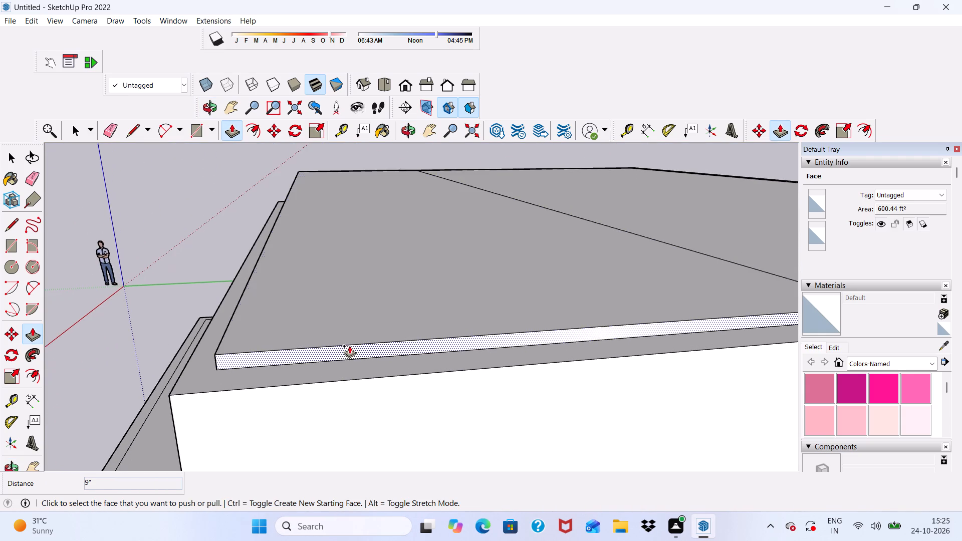
{"action": "left_click", "coordinate": [348, 351]}
{"action": "left_click", "coordinate": [194, 394]}
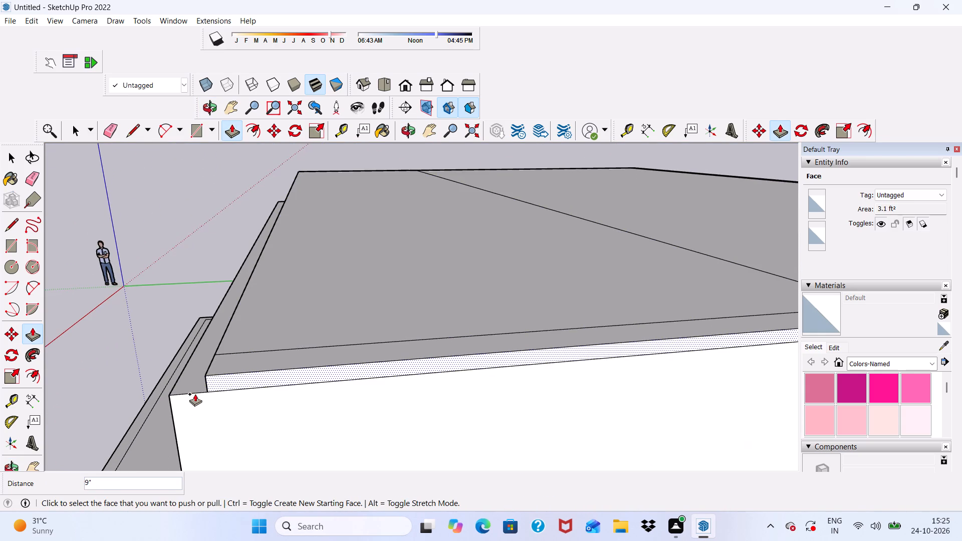
{"action": "scroll", "coordinate": [191, 378], "scroll_direction": "down", "scroll_amount": 5}
{"action": "middle_click_drag", "start_coordinate": [308, 353], "coordinate": [650, 320]}
{"action": "scroll", "coordinate": [492, 286], "scroll_direction": "down", "scroll_amount": 8}
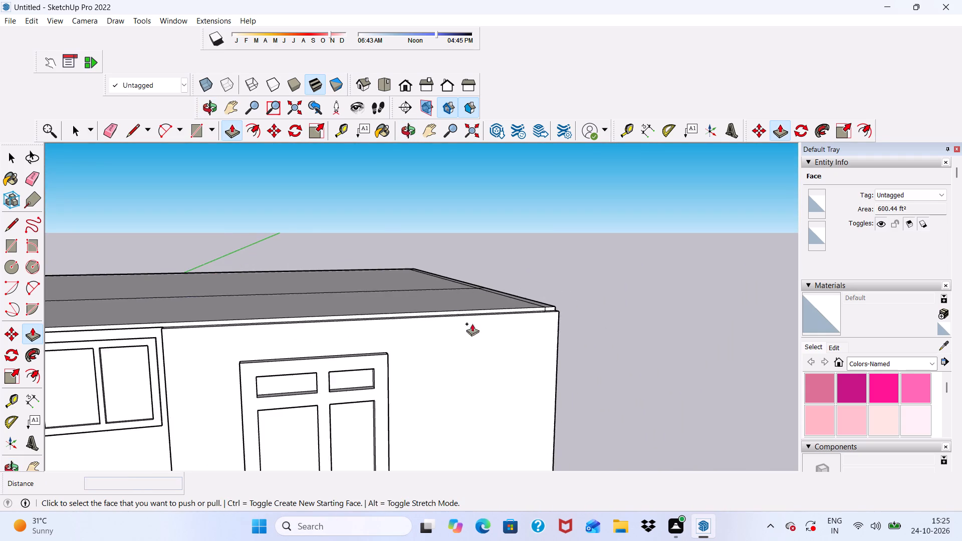
Extrude the roof slab's front edge face outward about 5' 7" to form a front overhang.
{"action": "middle_click_drag", "start_coordinate": [456, 327], "coordinate": [384, 364]}
{"action": "scroll", "coordinate": [289, 323], "scroll_direction": "up", "scroll_amount": 11}
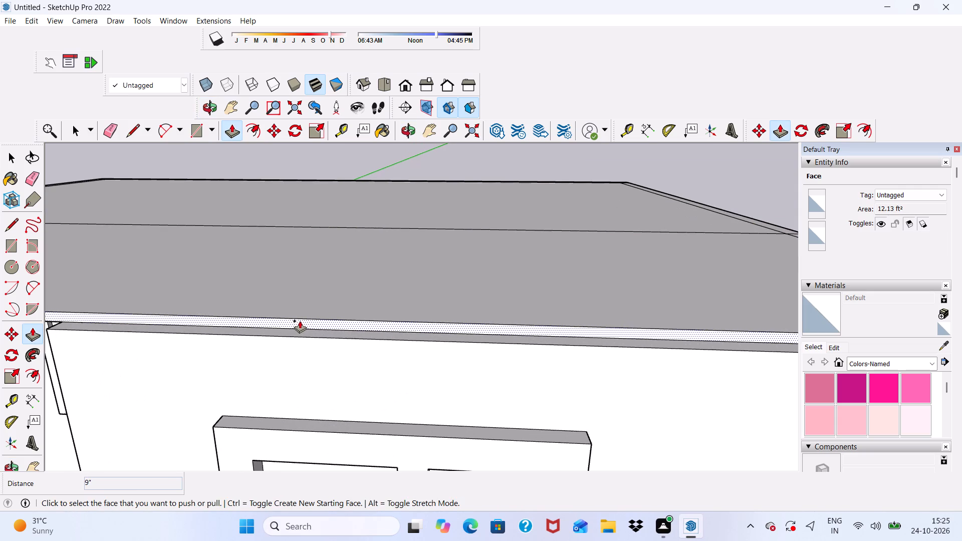
{"action": "left_click", "coordinate": [301, 324]}
{"action": "scroll", "coordinate": [239, 301], "scroll_direction": "down", "scroll_amount": 11}
{"action": "scroll", "coordinate": [290, 286], "scroll_direction": "down", "scroll_amount": 2}
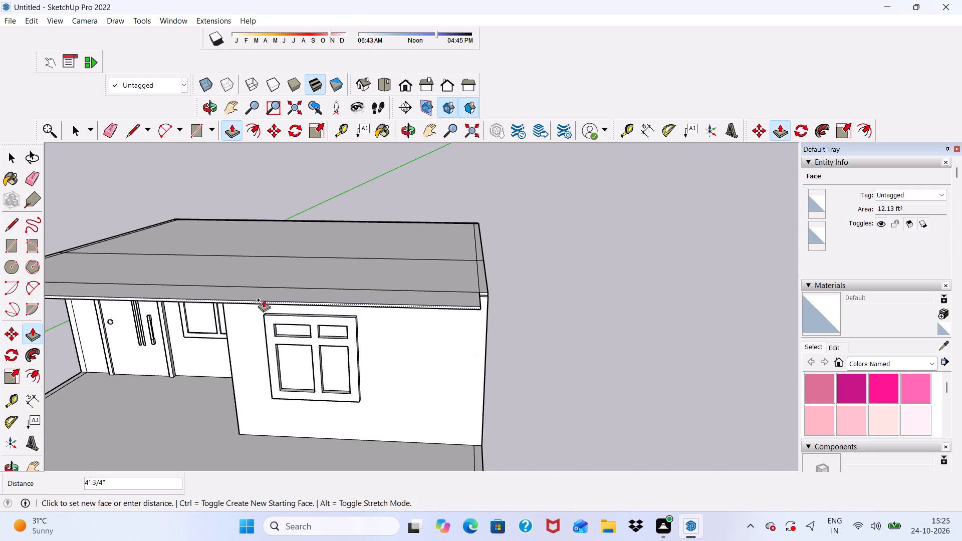
{"action": "left_click", "coordinate": [257, 301]}
Extrude the overhang's end face on the projecting room side 9" to align with the slab's side edge.
{"action": "scroll", "coordinate": [367, 312], "scroll_direction": "down", "scroll_amount": 1}
{"action": "middle_click_drag", "start_coordinate": [384, 313], "coordinate": [285, 313]}
{"action": "scroll", "coordinate": [378, 305], "scroll_direction": "up", "scroll_amount": 3}
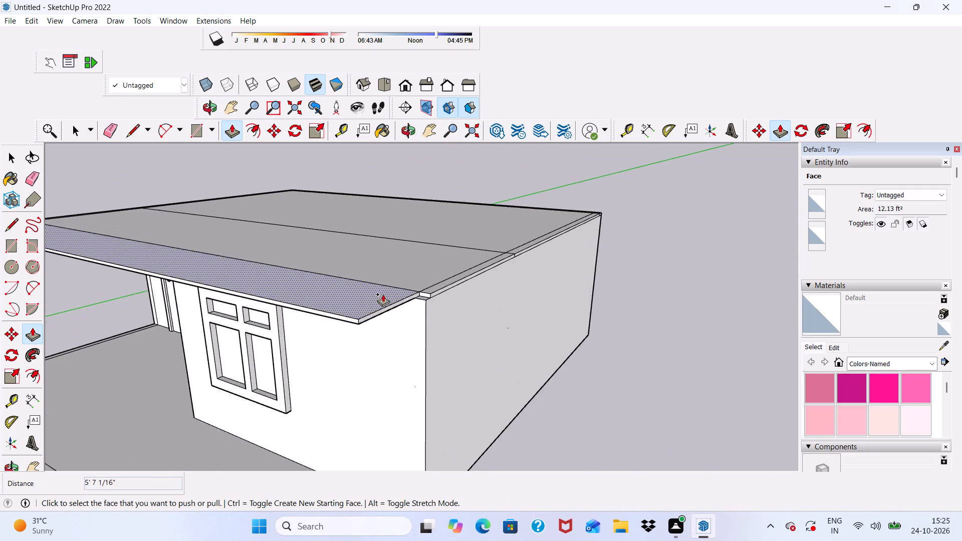
{"action": "scroll", "coordinate": [383, 294], "scroll_direction": "up", "scroll_amount": 13}
{"action": "left_click", "coordinate": [388, 308]}
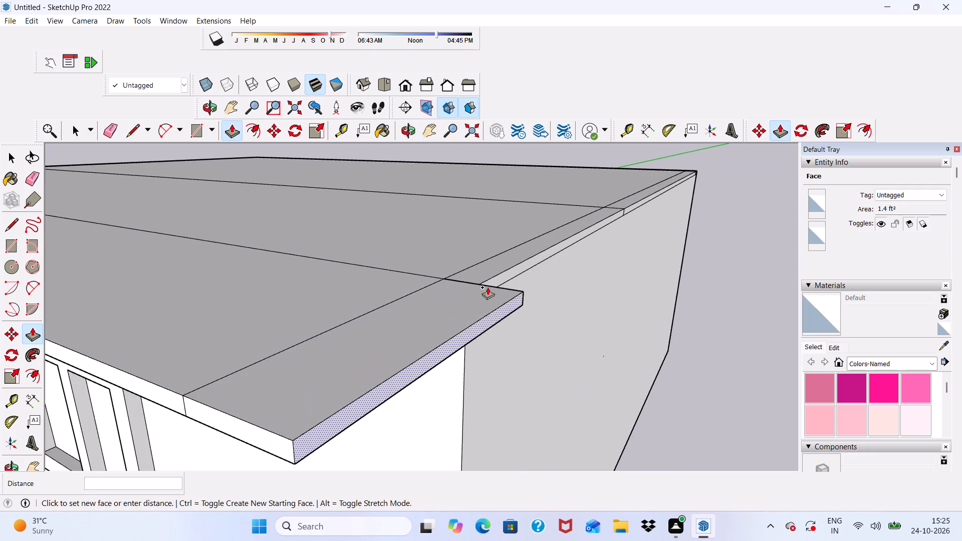
{"action": "left_click", "coordinate": [501, 280]}
Extrude the overhang's end face on the entrance door side 9" to align with the slab's side edge.
{"action": "scroll", "coordinate": [501, 275], "scroll_direction": "down", "scroll_amount": 17}
{"action": "middle_click_drag", "start_coordinate": [403, 323], "coordinate": [403, 324]}
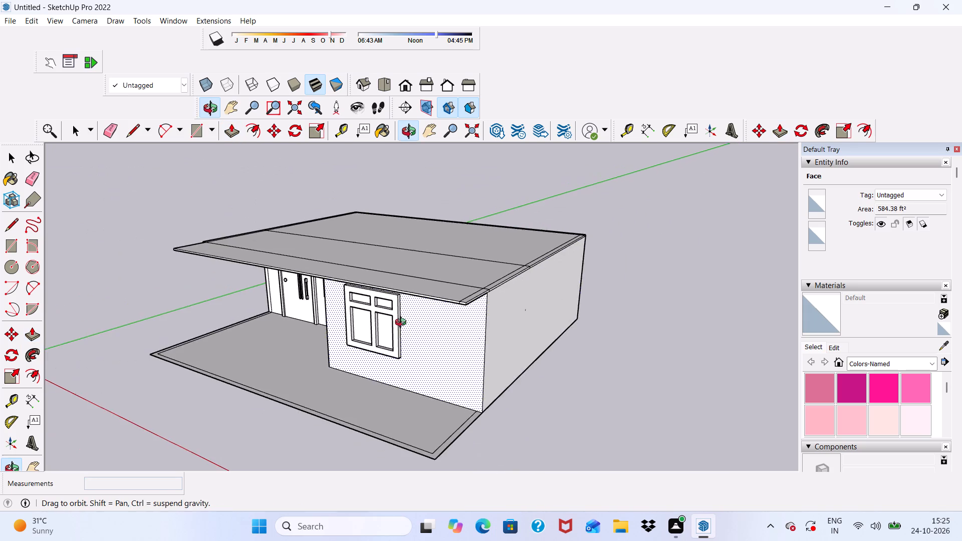
{"action": "middle_click_drag", "start_coordinate": [403, 324], "coordinate": [633, 339]}
{"action": "scroll", "coordinate": [221, 346], "scroll_direction": "up", "scroll_amount": 14}
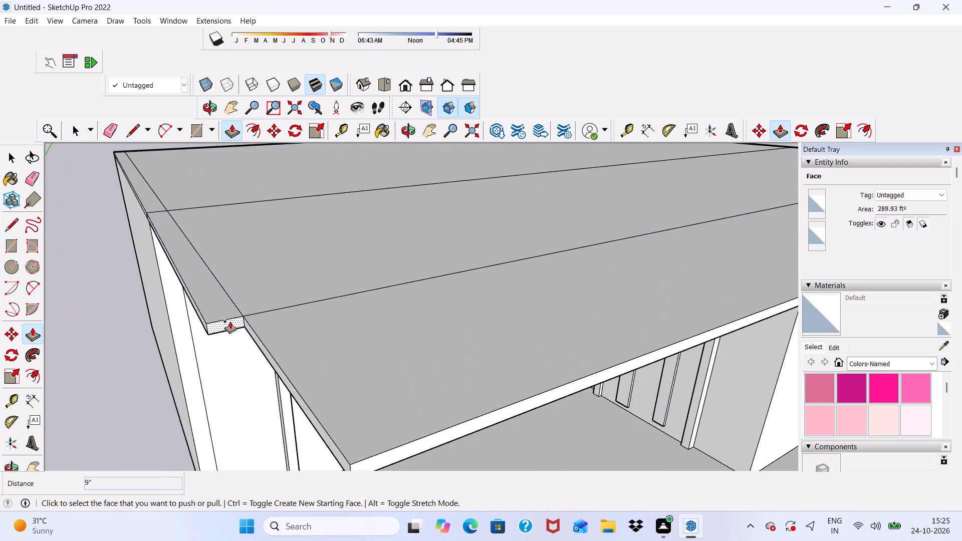
{"action": "scroll", "coordinate": [230, 321], "scroll_direction": "up", "scroll_amount": 4}
{"action": "scroll", "coordinate": [259, 330], "scroll_direction": "down", "scroll_amount": 1}
{"action": "left_click", "coordinate": [260, 330]}
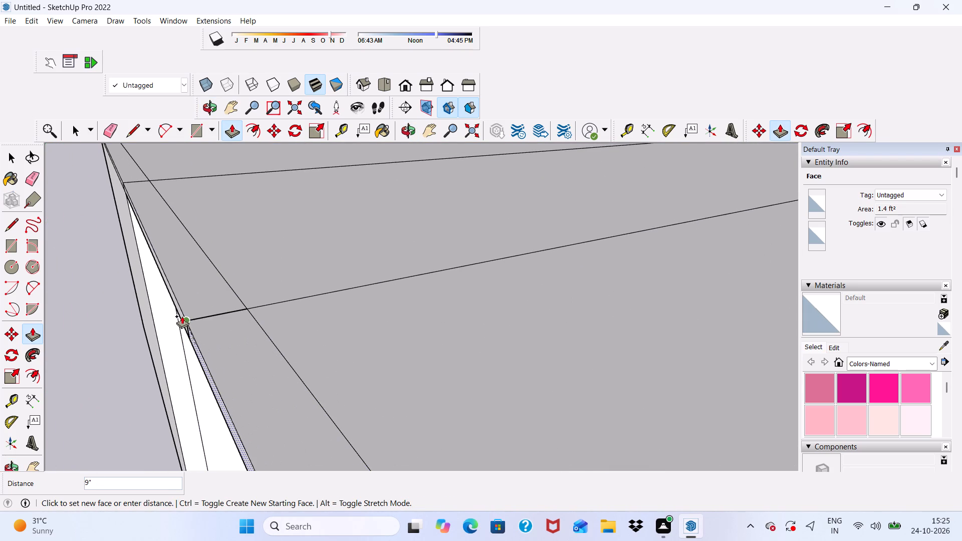
{"action": "left_click", "coordinate": [182, 316]}
Push/pull the narrow slab strip face along the entrance-side roof edge by about 1 9/16".
{"action": "scroll", "coordinate": [183, 316], "scroll_direction": "down", "scroll_amount": 14}
{"action": "middle_click_drag", "start_coordinate": [284, 338], "coordinate": [171, 234]}
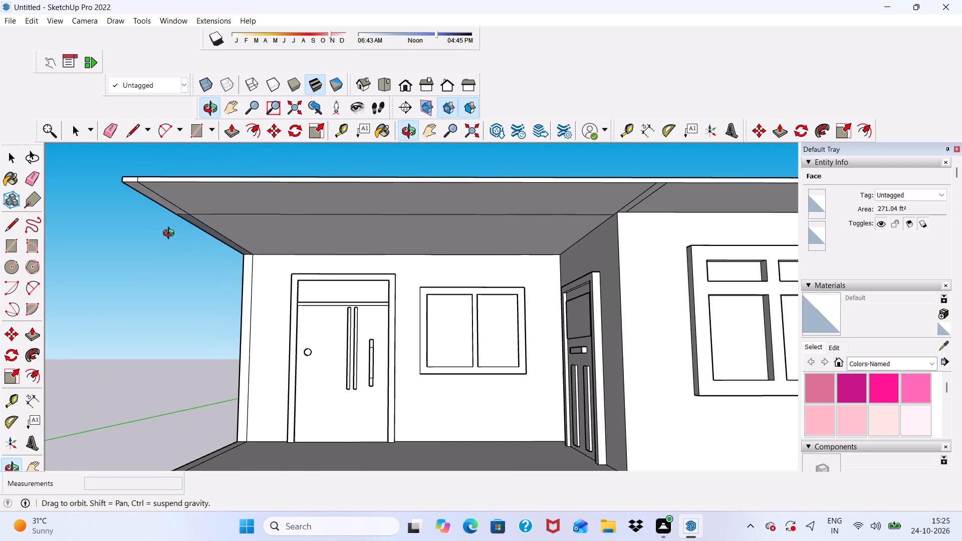
{"action": "middle_click_drag", "start_coordinate": [171, 234], "coordinate": [190, 200]}
{"action": "scroll", "coordinate": [190, 204], "scroll_direction": "up", "scroll_amount": 9}
{"action": "left_click", "coordinate": [216, 201]}
{"action": "left_click", "coordinate": [215, 195]}
{"action": "scroll", "coordinate": [213, 230], "scroll_direction": "down", "scroll_amount": 2}
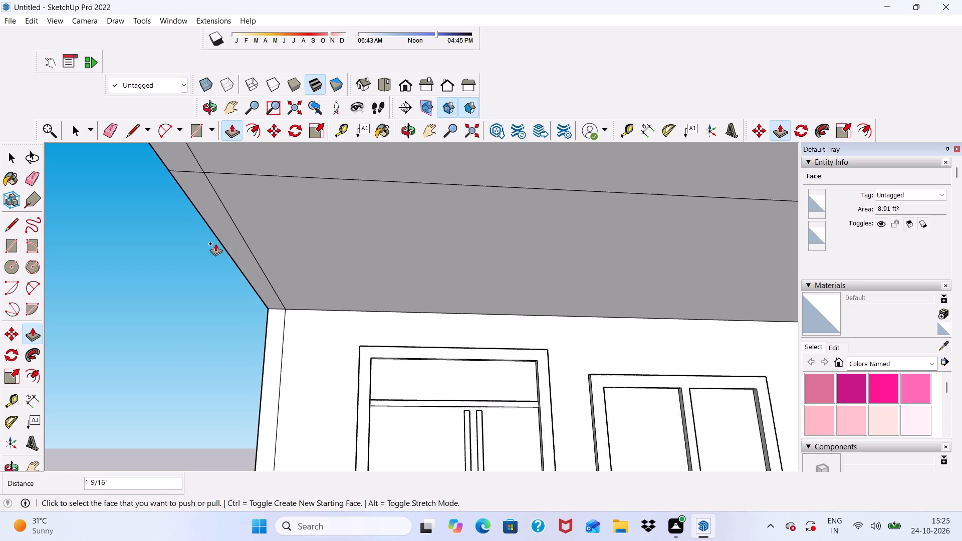
Examine the roof slab and its front overhang from above and from the front of the building.
{"action": "scroll", "coordinate": [215, 243], "scroll_direction": "down", "scroll_amount": 10}
{"action": "middle_click_drag", "start_coordinate": [292, 251], "coordinate": [196, 315]}
{"action": "scroll", "coordinate": [229, 254], "scroll_direction": "down", "scroll_amount": 5}
{"action": "middle_click_drag", "start_coordinate": [291, 256], "coordinate": [310, 342]}
{"action": "middle_click_drag", "start_coordinate": [356, 244], "coordinate": [358, 244]}
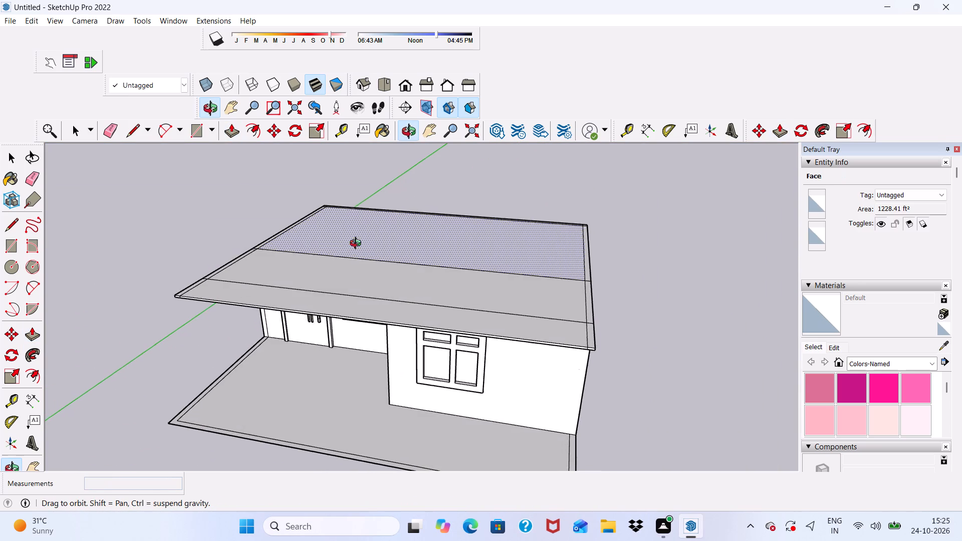
{"action": "middle_click_drag", "start_coordinate": [358, 244], "coordinate": [429, 187]}
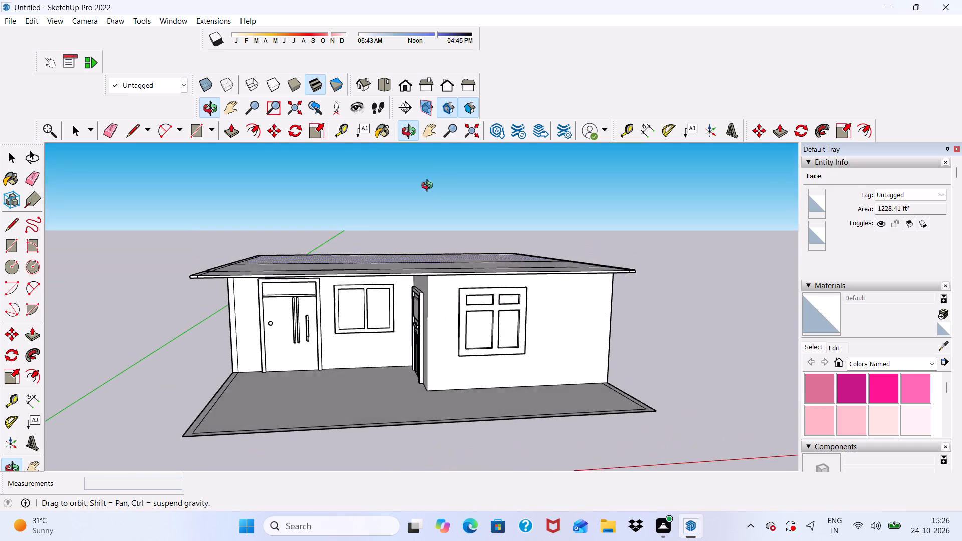
{"action": "middle_click_drag", "start_coordinate": [429, 187], "coordinate": [372, 213]}
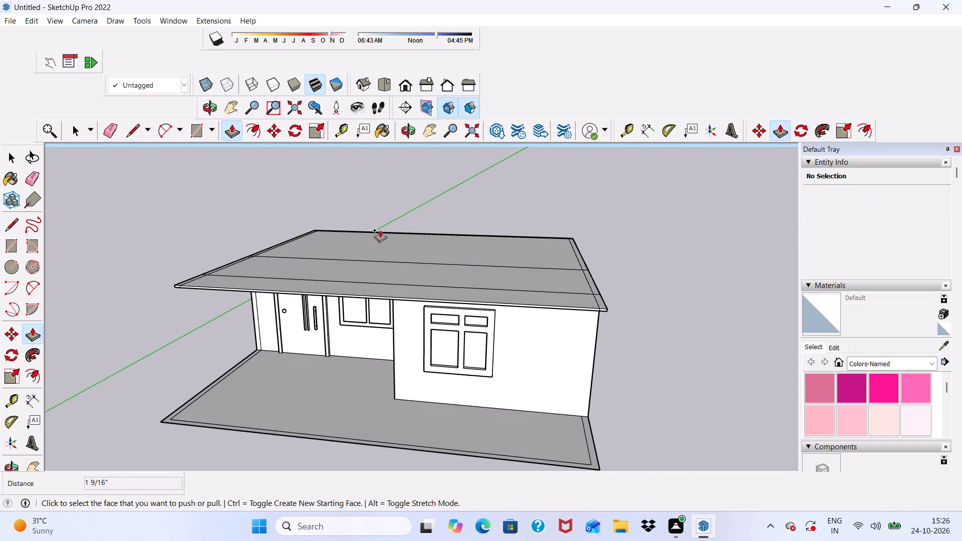
{"action": "scroll", "coordinate": [423, 258], "scroll_direction": "up", "scroll_amount": 4}
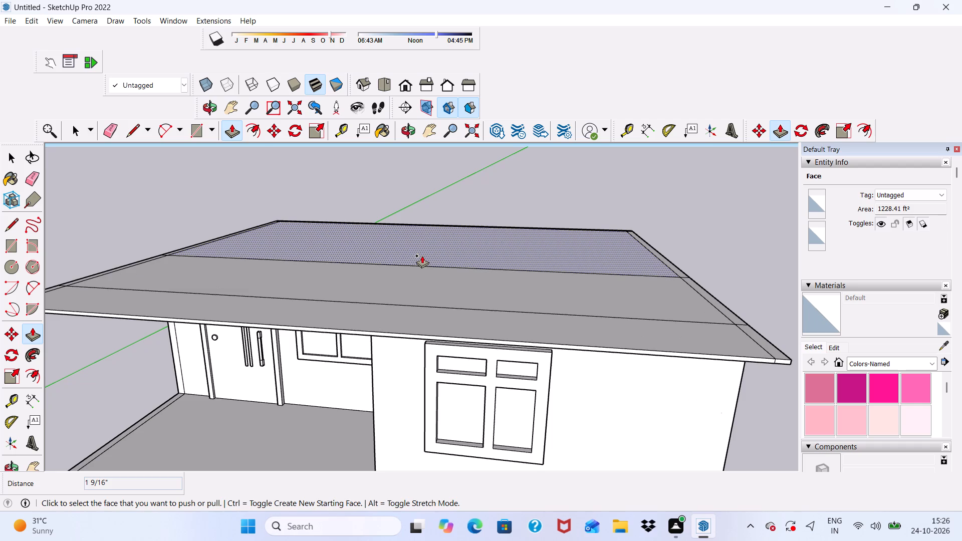
{"action": "middle_click_drag", "start_coordinate": [422, 255], "coordinate": [526, 198]}
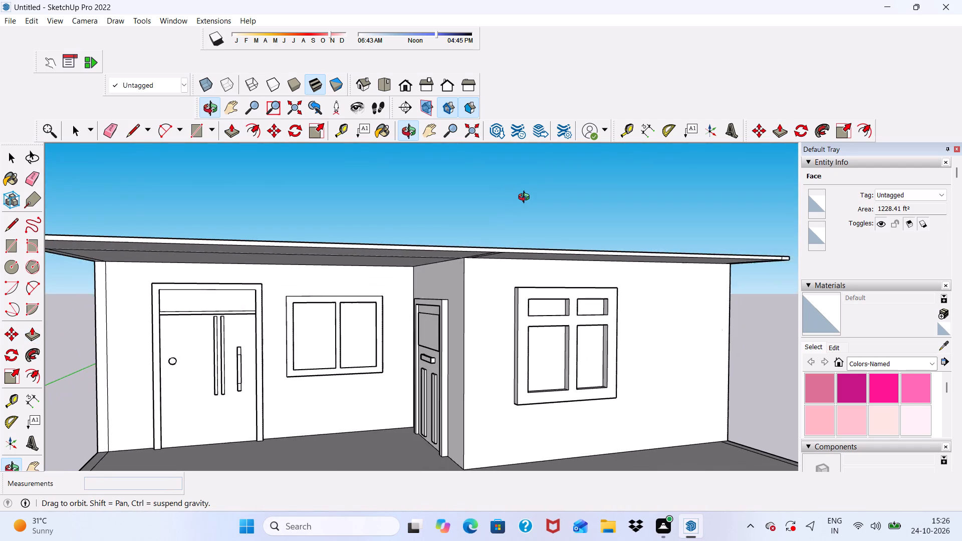
{"action": "middle_click_drag", "start_coordinate": [526, 198], "coordinate": [526, 201]}
{"action": "middle_click_drag", "start_coordinate": [469, 243], "coordinate": [435, 286]}
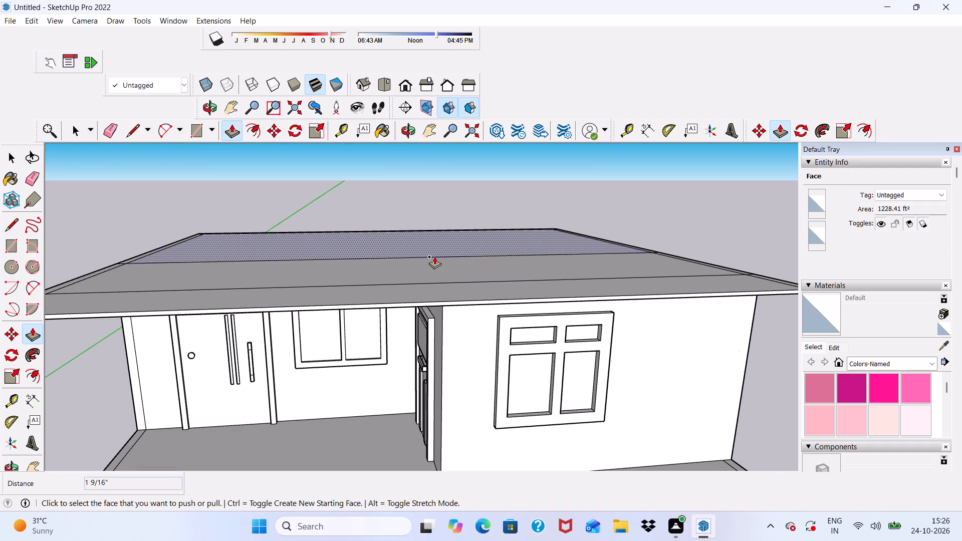
Erase the rear seam line across the roof top and the strip lines behind the overhang on the entrance side.
{"action": "key", "text": "space"}
{"action": "key", "text": "space"}
{"action": "scroll", "coordinate": [434, 256], "scroll_direction": "down", "scroll_amount": 6}
{"action": "middle_click_drag", "start_coordinate": [438, 261], "coordinate": [425, 319]}
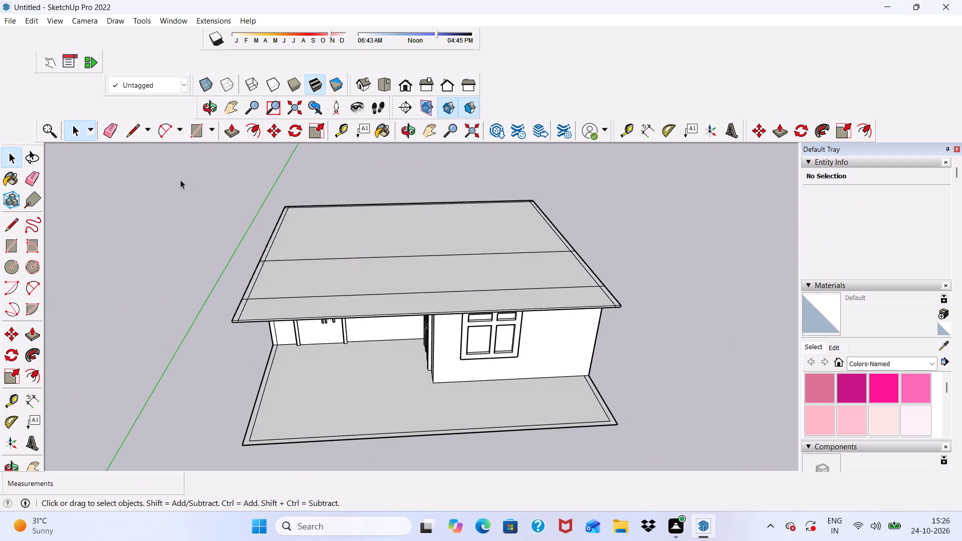
{"action": "left_click", "coordinate": [109, 126]}
{"action": "scroll", "coordinate": [287, 260], "scroll_direction": "up", "scroll_amount": 8}
{"action": "left_click_drag", "start_coordinate": [286, 255], "coordinate": [285, 256]}
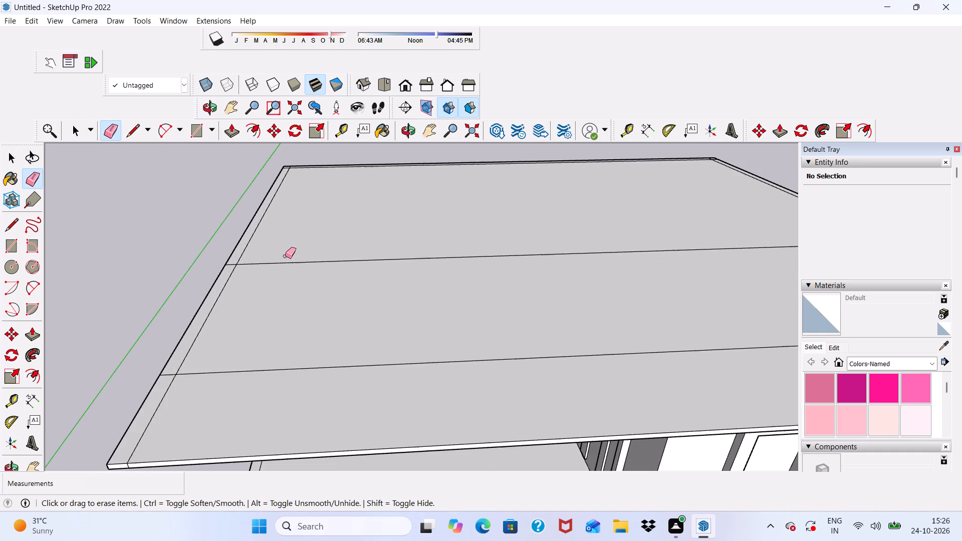
{"action": "left_click_drag", "start_coordinate": [285, 256], "coordinate": [287, 275]}
{"action": "scroll", "coordinate": [272, 277], "scroll_direction": "up", "scroll_amount": 3}
{"action": "scroll", "coordinate": [239, 235], "scroll_direction": "up", "scroll_amount": 7}
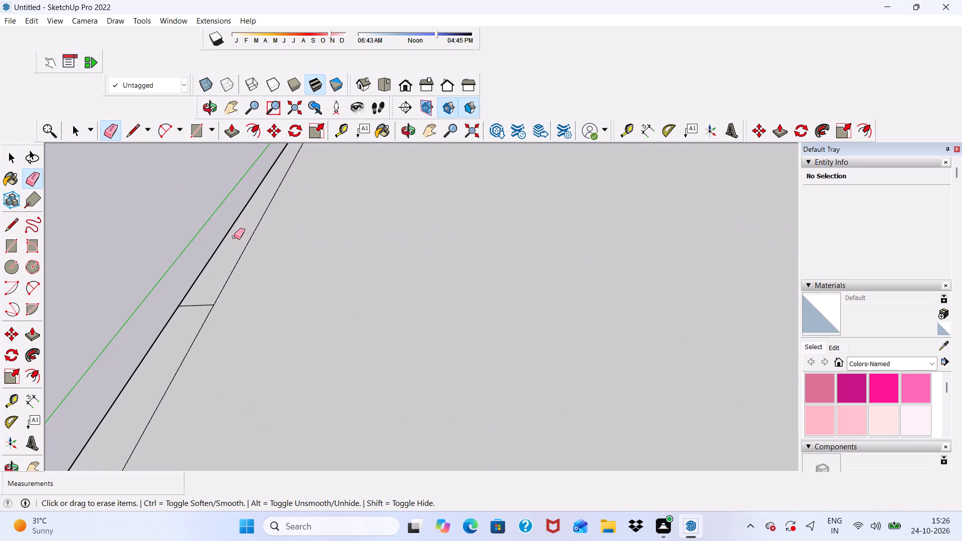
{"action": "left_click_drag", "start_coordinate": [238, 239], "coordinate": [246, 257]}
{"action": "left_click_drag", "start_coordinate": [202, 298], "coordinate": [208, 321]}
{"action": "left_click_drag", "start_coordinate": [219, 307], "coordinate": [220, 312]}
{"action": "scroll", "coordinate": [220, 307], "scroll_direction": "down", "scroll_amount": 12}
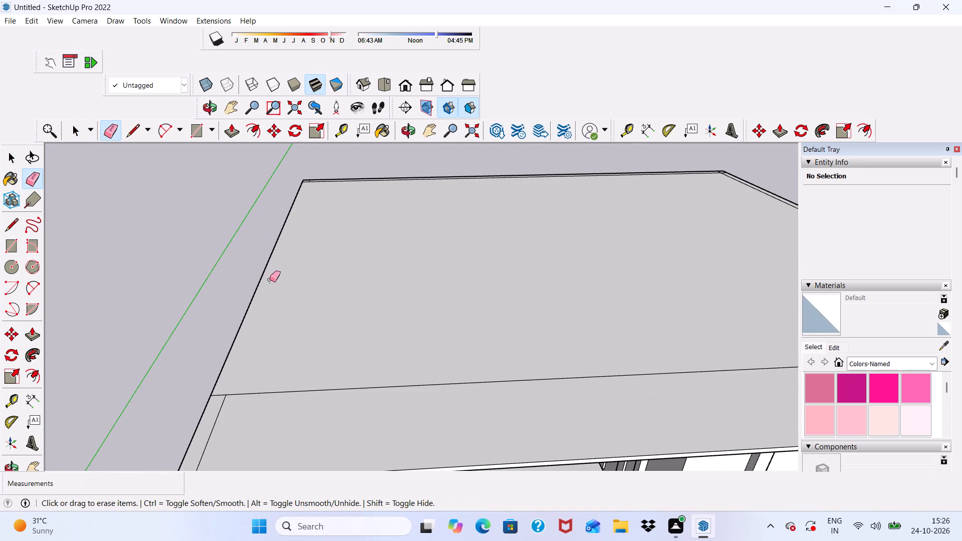
{"action": "left_click", "coordinate": [270, 281]}
Erase the overhang seam across the roof and the leftover seams at the entrance-side front corner, including the front edge.
{"action": "scroll", "coordinate": [288, 295], "scroll_direction": "down", "scroll_amount": 8}
{"action": "left_click_drag", "start_coordinate": [397, 315], "coordinate": [398, 317]}
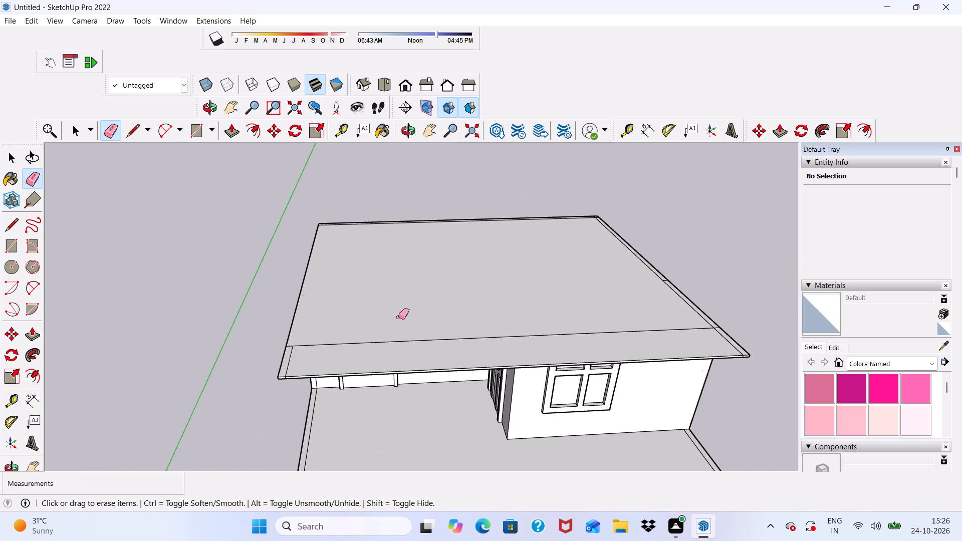
{"action": "left_click_drag", "start_coordinate": [398, 317], "coordinate": [399, 347]}
{"action": "scroll", "coordinate": [288, 356], "scroll_direction": "up", "scroll_amount": 7}
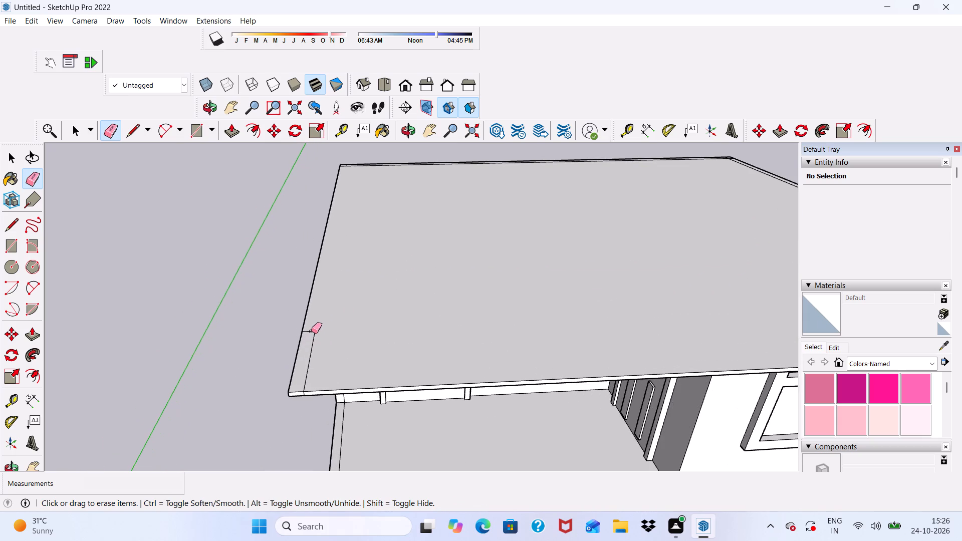
{"action": "left_click", "coordinate": [311, 331]}
{"action": "left_click", "coordinate": [311, 344]}
{"action": "scroll", "coordinate": [316, 322], "scroll_direction": "down", "scroll_amount": 6}
{"action": "scroll", "coordinate": [317, 363], "scroll_direction": "up", "scroll_amount": 9}
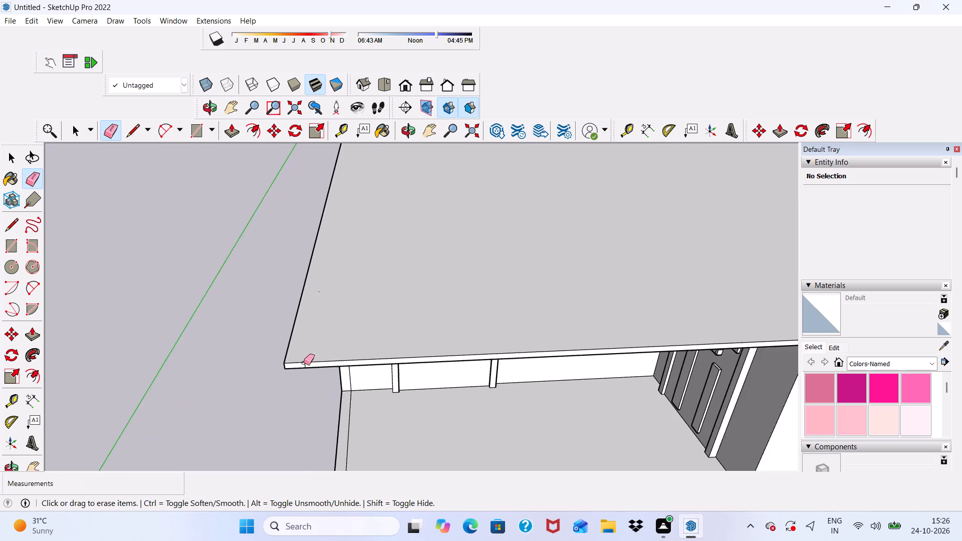
{"action": "scroll", "coordinate": [304, 363], "scroll_direction": "up", "scroll_amount": 5}
{"action": "left_click", "coordinate": [306, 368]}
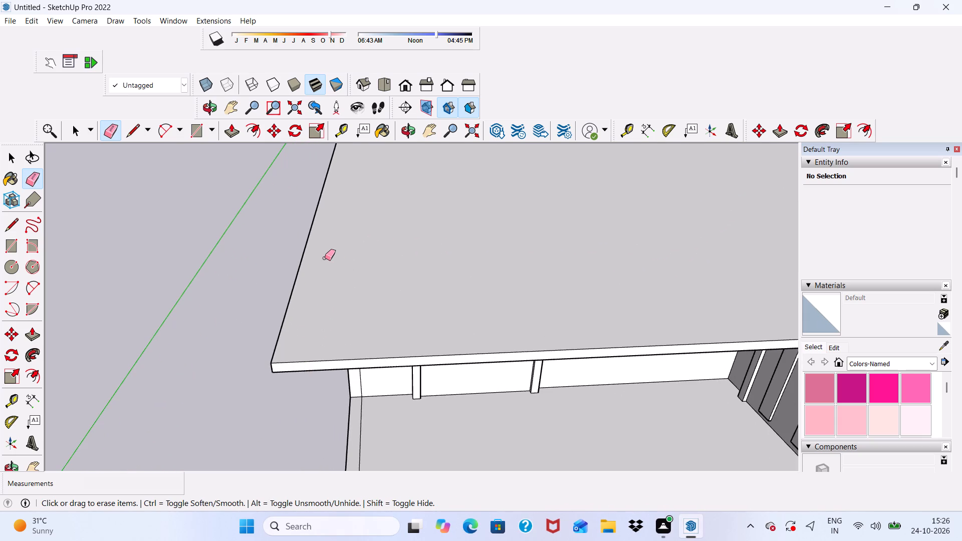
{"action": "left_click_drag", "start_coordinate": [325, 258], "coordinate": [333, 282]}
Erase the strip and seam lines near the projecting-room front corner of the roof, including the front edge's vertical seam.
{"action": "scroll", "coordinate": [334, 287], "scroll_direction": "down", "scroll_amount": 20}
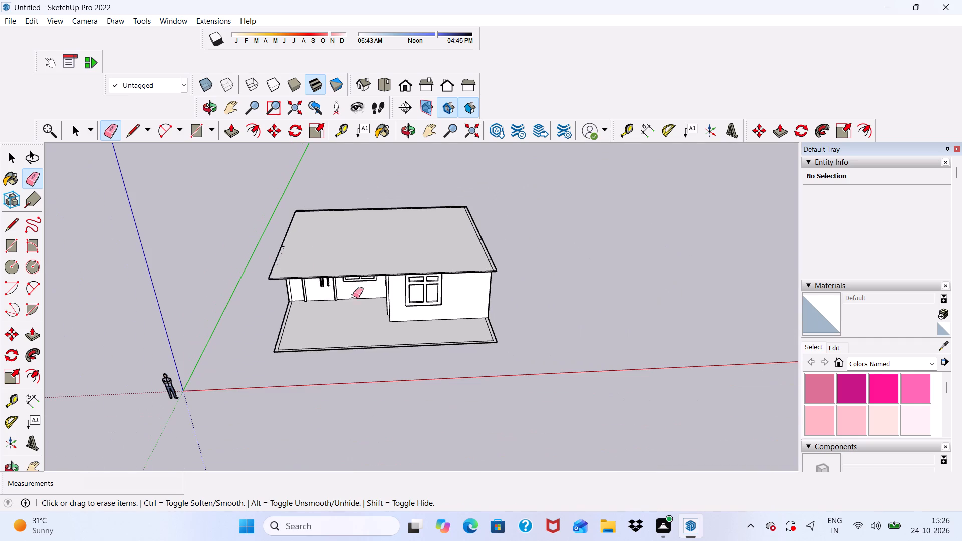
{"action": "scroll", "coordinate": [483, 269], "scroll_direction": "up", "scroll_amount": 15}
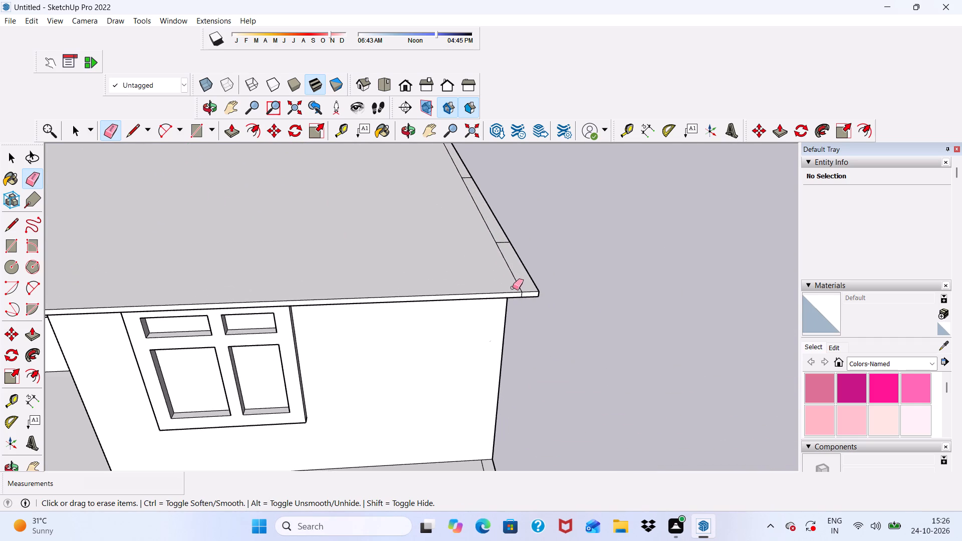
{"action": "scroll", "coordinate": [513, 288], "scroll_direction": "up", "scroll_amount": 3}
{"action": "left_click", "coordinate": [516, 282]}
{"action": "scroll", "coordinate": [521, 302], "scroll_direction": "up", "scroll_amount": 6}
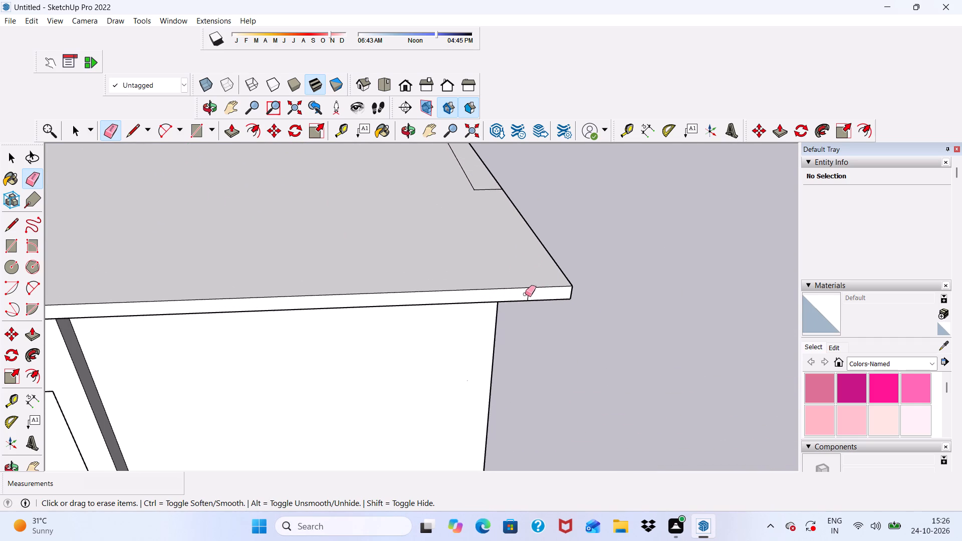
{"action": "left_click", "coordinate": [526, 294]}
{"action": "scroll", "coordinate": [504, 257], "scroll_direction": "down", "scroll_amount": 10}
{"action": "scroll", "coordinate": [502, 222], "scroll_direction": "up", "scroll_amount": 10}
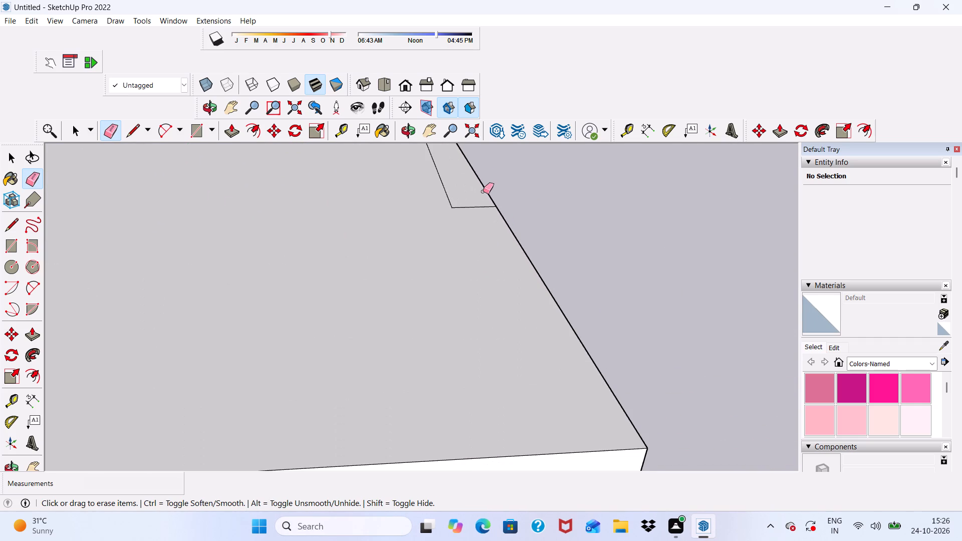
{"action": "left_click_drag", "start_coordinate": [476, 194], "coordinate": [475, 224]}
{"action": "left_click_drag", "start_coordinate": [441, 190], "coordinate": [453, 211]}
Erase the strip lines along the roof's back and side edges that meet at the projecting-room-side back corner.
{"action": "scroll", "coordinate": [459, 215], "scroll_direction": "down", "scroll_amount": 11}
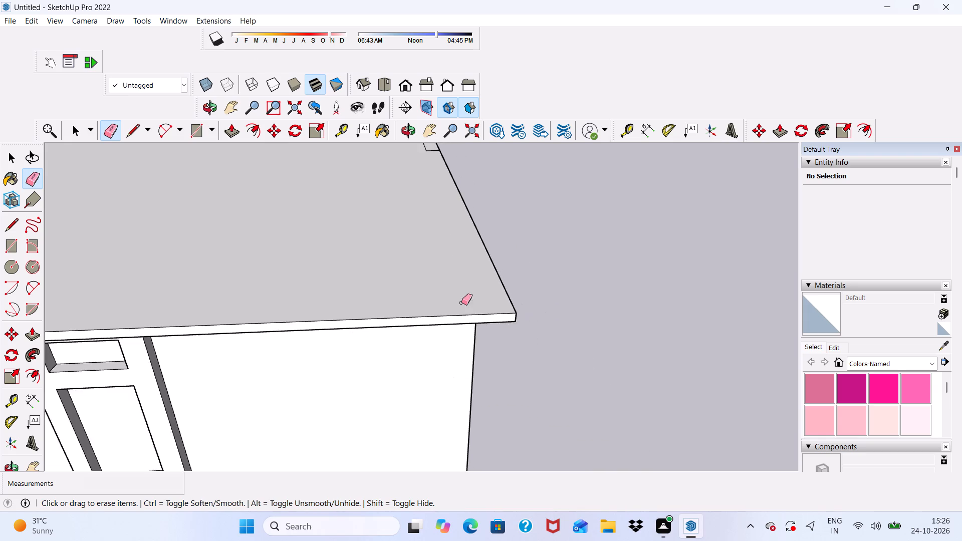
{"action": "scroll", "coordinate": [461, 303], "scroll_direction": "down", "scroll_amount": 19}
{"action": "scroll", "coordinate": [448, 212], "scroll_direction": "up", "scroll_amount": 13}
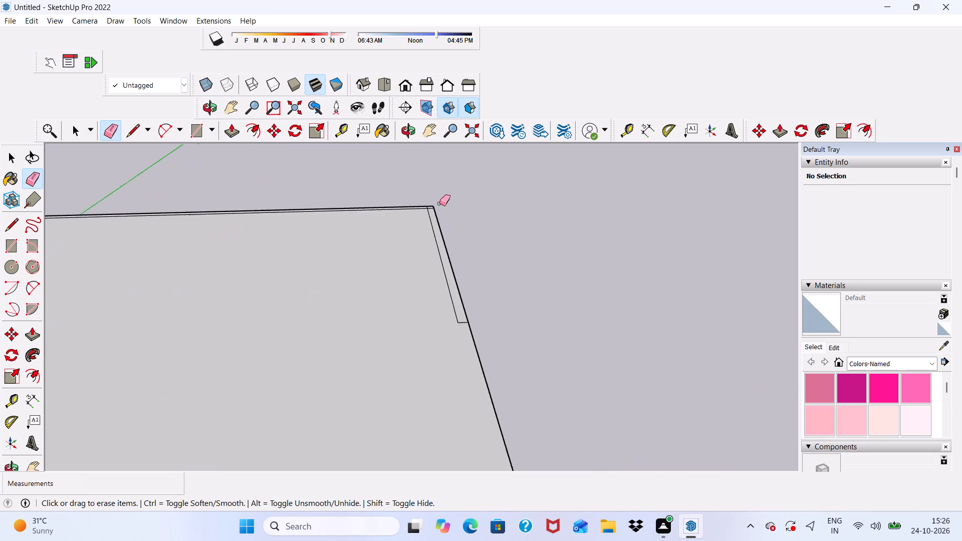
{"action": "scroll", "coordinate": [439, 203], "scroll_direction": "up", "scroll_amount": 19}
{"action": "left_click_drag", "start_coordinate": [427, 218], "coordinate": [426, 226]}
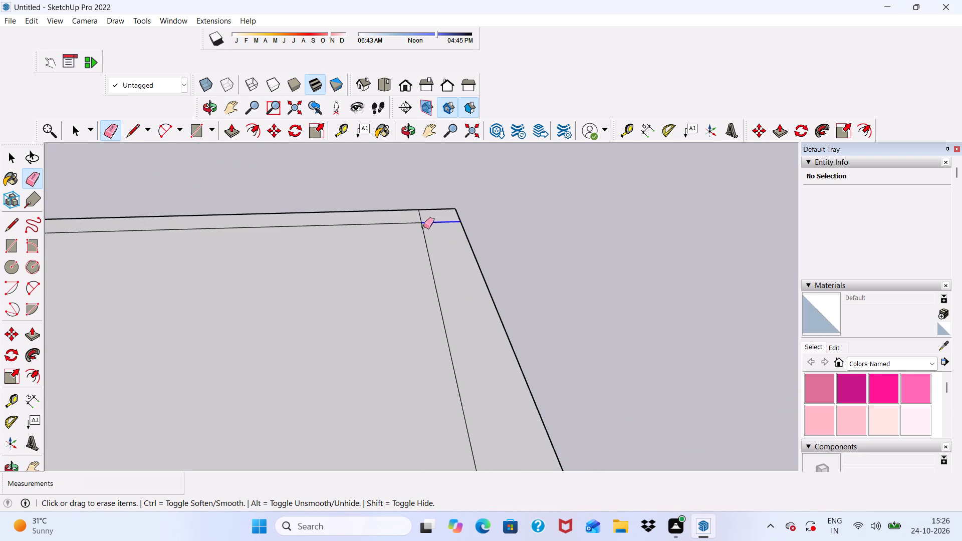
{"action": "left_click_drag", "start_coordinate": [416, 219], "coordinate": [417, 231]}
{"action": "left_click_drag", "start_coordinate": [418, 218], "coordinate": [425, 242]}
{"action": "scroll", "coordinate": [418, 222], "scroll_direction": "down", "scroll_amount": 6}
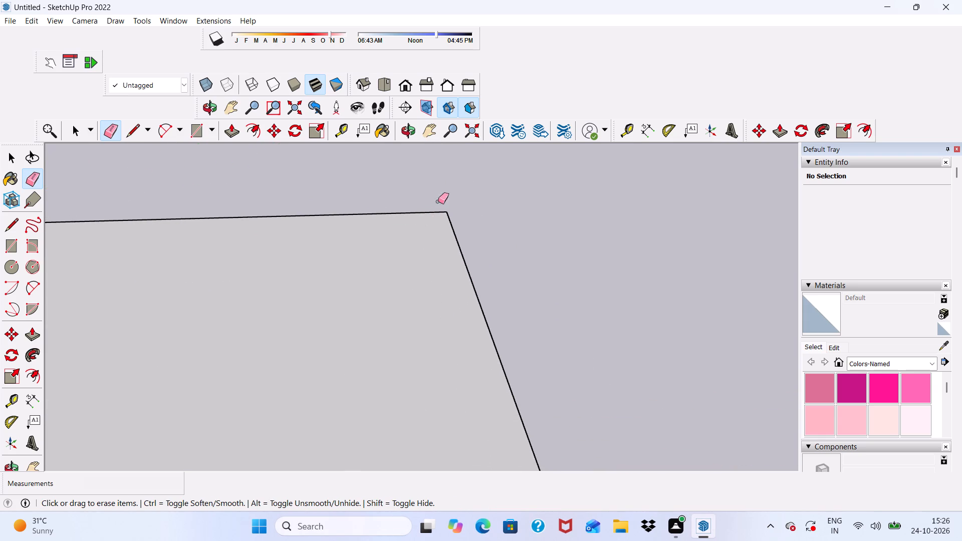
Erase the leftover short seam line at the roof's side edge on the projecting room side.
{"action": "scroll", "coordinate": [438, 201], "scroll_direction": "down", "scroll_amount": 11}
{"action": "scroll", "coordinate": [459, 304], "scroll_direction": "up", "scroll_amount": 1}
{"action": "scroll", "coordinate": [459, 266], "scroll_direction": "down", "scroll_amount": 5}
{"action": "scroll", "coordinate": [479, 358], "scroll_direction": "up", "scroll_amount": 11}
{"action": "left_click_drag", "start_coordinate": [495, 347], "coordinate": [501, 353]}
{"action": "scroll", "coordinate": [497, 324], "scroll_direction": "down", "scroll_amount": 6}
{"action": "scroll", "coordinate": [486, 347], "scroll_direction": "up", "scroll_amount": 5}
{"action": "left_click", "coordinate": [499, 331]}
{"action": "left_click_drag", "start_coordinate": [502, 329], "coordinate": [506, 338]}
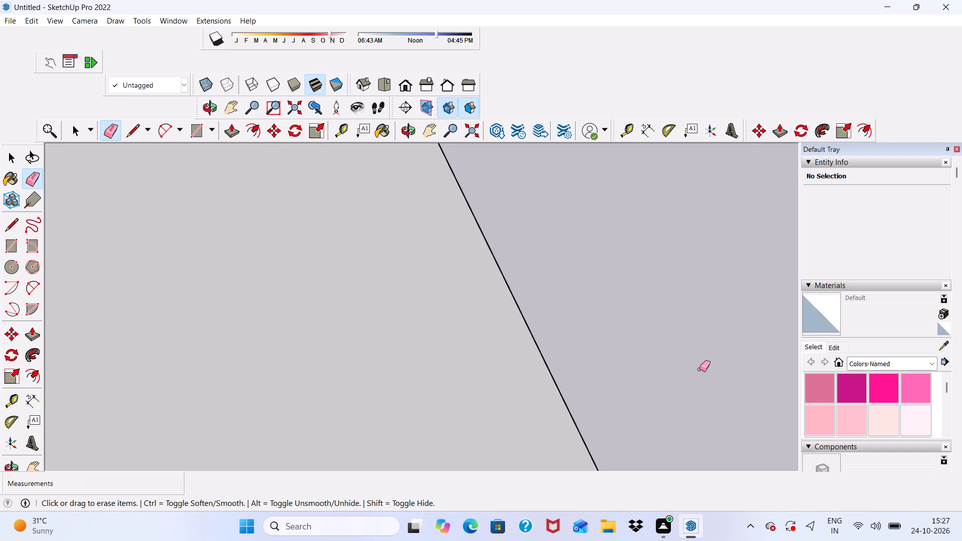
{"action": "scroll", "coordinate": [704, 213], "scroll_direction": "down", "scroll_amount": 3}
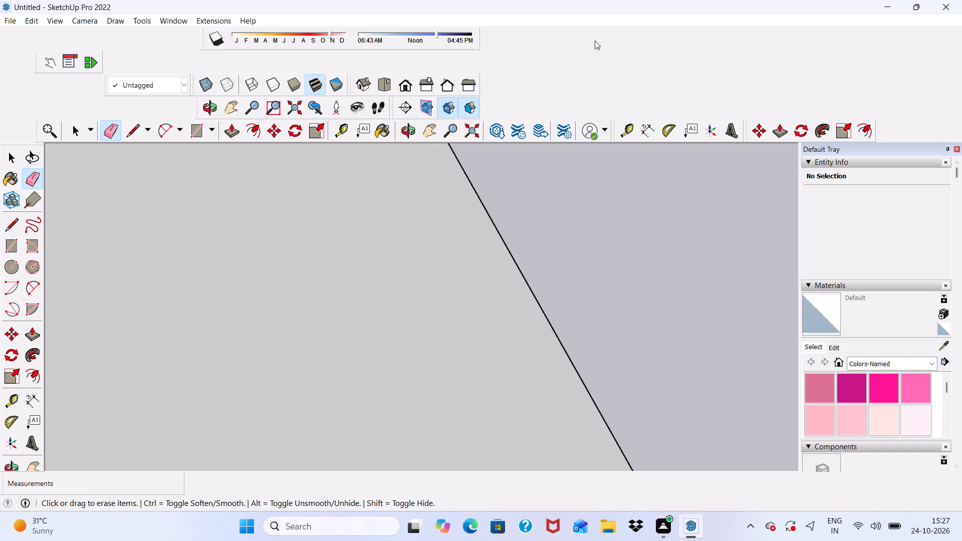
{"action": "scroll", "coordinate": [595, 41], "scroll_direction": "down", "scroll_amount": 10}
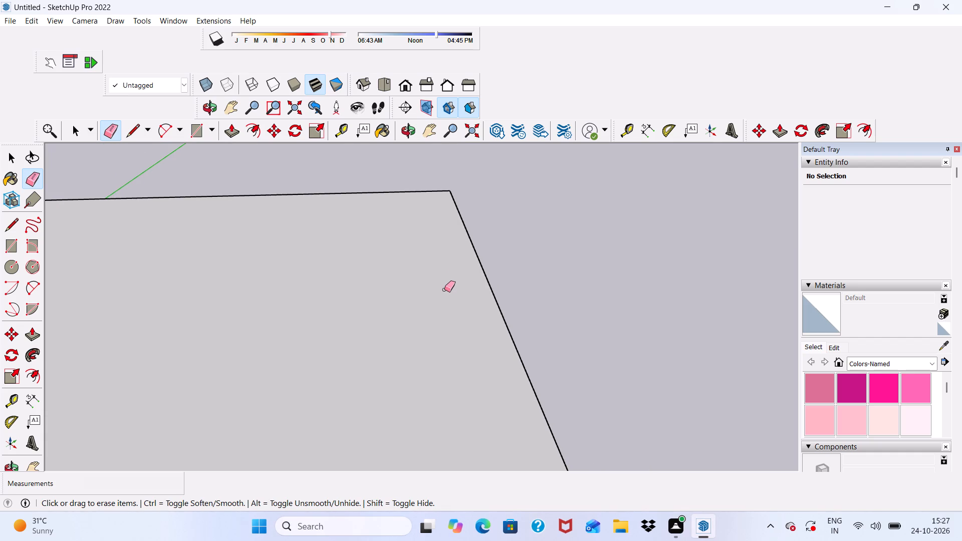
{"action": "scroll", "coordinate": [447, 278], "scroll_direction": "down", "scroll_amount": 13}
{"action": "scroll", "coordinate": [417, 355], "scroll_direction": "up", "scroll_amount": 1}
{"action": "scroll", "coordinate": [163, 262], "scroll_direction": "up", "scroll_amount": 2}
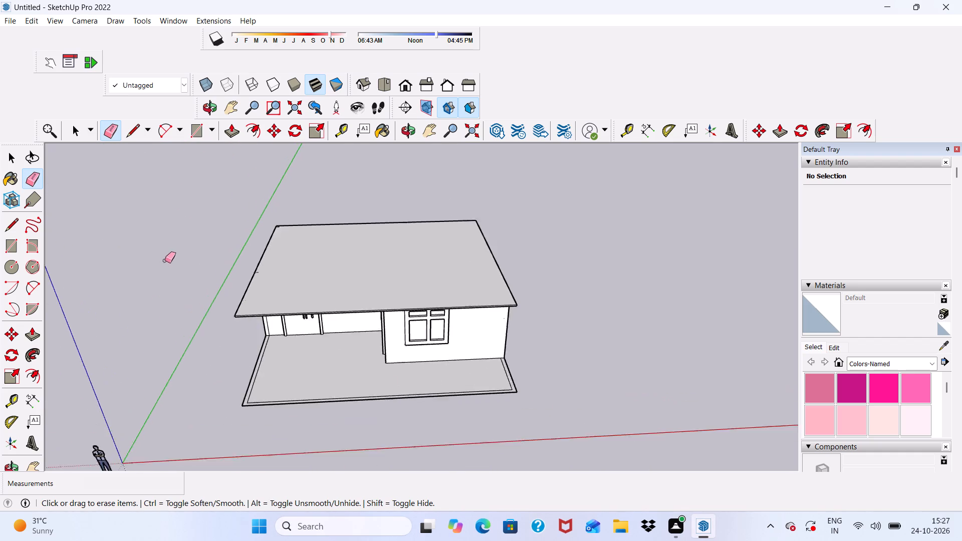
Erase the short leftover seam lines along the roof slab's entrance-side edge.
{"action": "scroll", "coordinate": [165, 260], "scroll_direction": "up", "scroll_amount": 2}
{"action": "scroll", "coordinate": [166, 261], "scroll_direction": "down", "scroll_amount": 5}
{"action": "scroll", "coordinate": [276, 274], "scroll_direction": "up", "scroll_amount": 4}
{"action": "scroll", "coordinate": [244, 301], "scroll_direction": "down", "scroll_amount": 4}
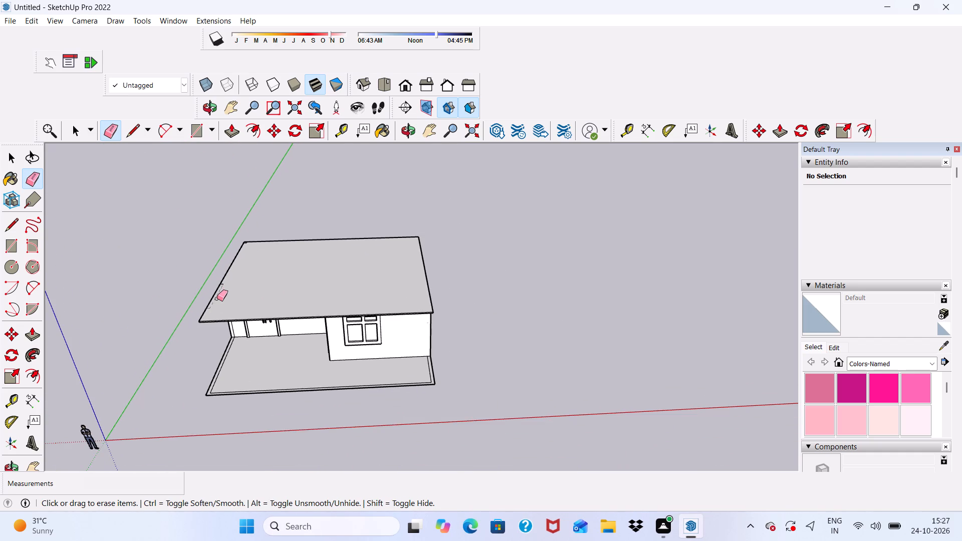
{"action": "left_click", "coordinate": [217, 297]}
{"action": "scroll", "coordinate": [209, 319], "scroll_direction": "up", "scroll_amount": 4}
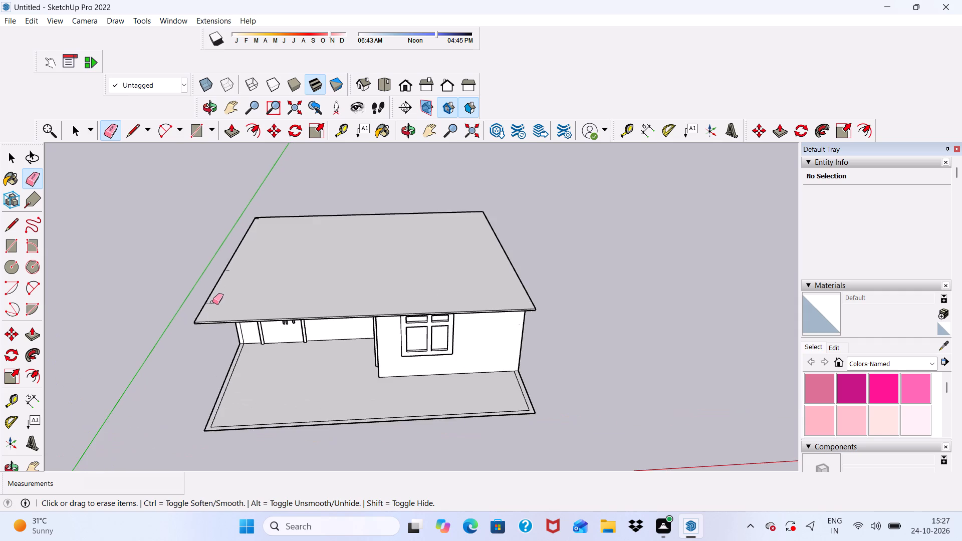
{"action": "scroll", "coordinate": [212, 302], "scroll_direction": "up", "scroll_amount": 1}
{"action": "left_click", "coordinate": [209, 303]}
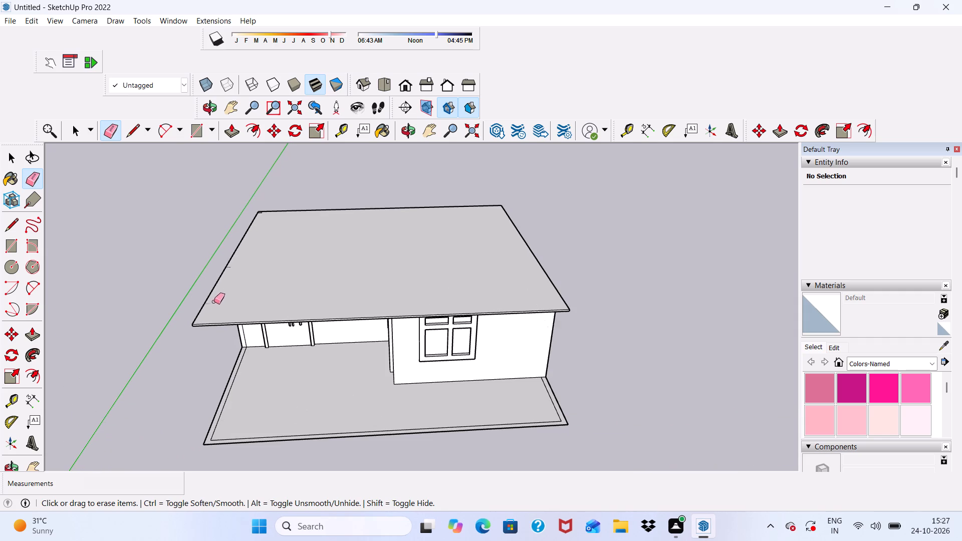
{"action": "scroll", "coordinate": [211, 330], "scroll_direction": "down", "scroll_amount": 9}
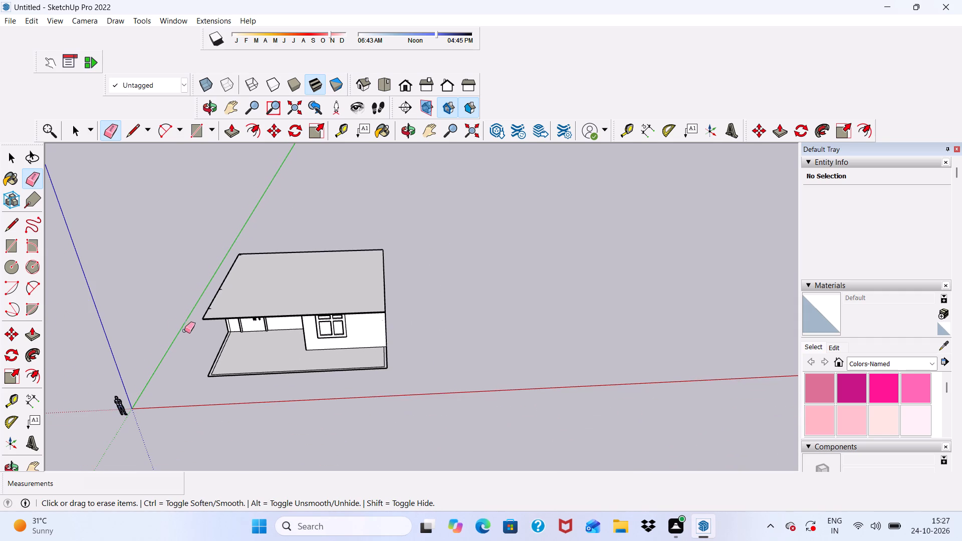
{"action": "scroll", "coordinate": [141, 299], "scroll_direction": "up", "scroll_amount": 1}
{"action": "scroll", "coordinate": [143, 298], "scroll_direction": "down", "scroll_amount": 2}
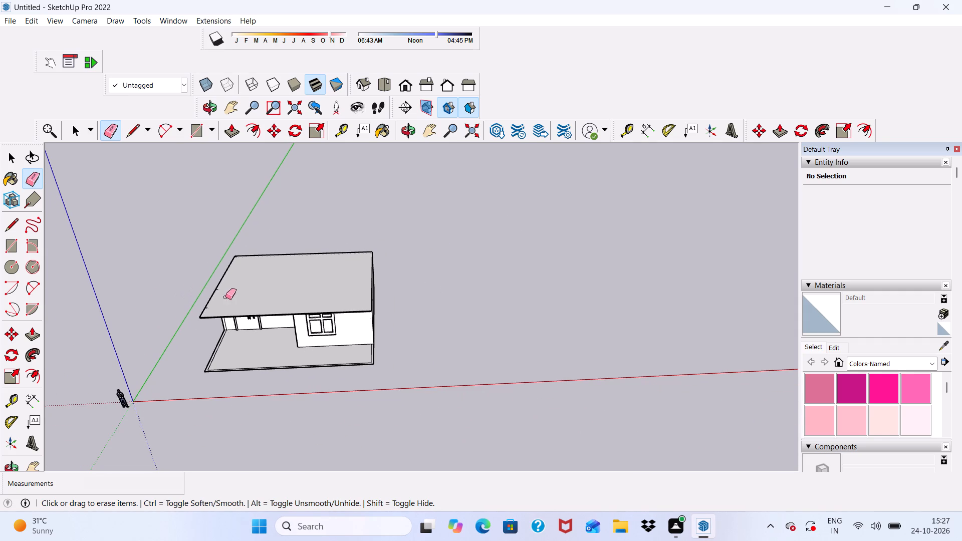
{"action": "scroll", "coordinate": [196, 310], "scroll_direction": "up", "scroll_amount": 10}
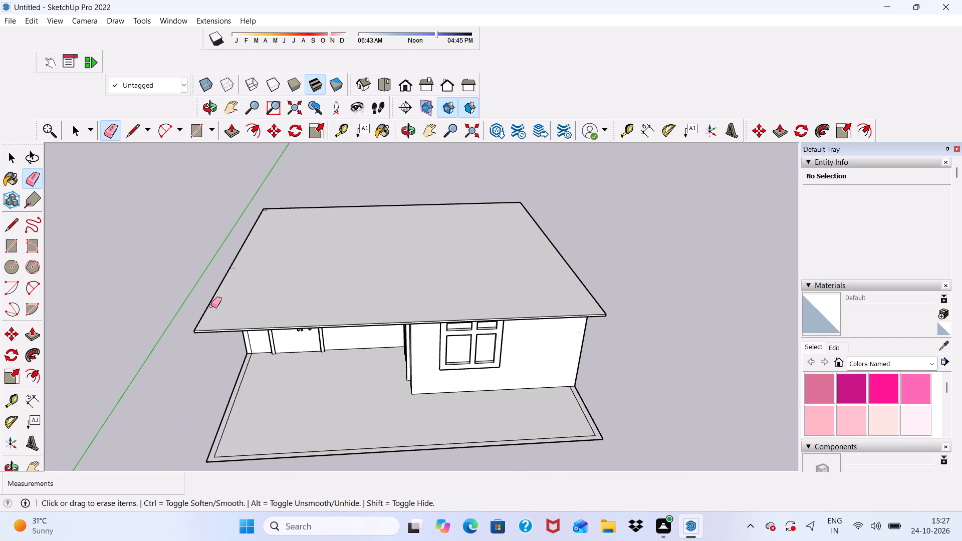
{"action": "scroll", "coordinate": [212, 309], "scroll_direction": "down", "scroll_amount": 4}
{"action": "left_click", "coordinate": [215, 306]}
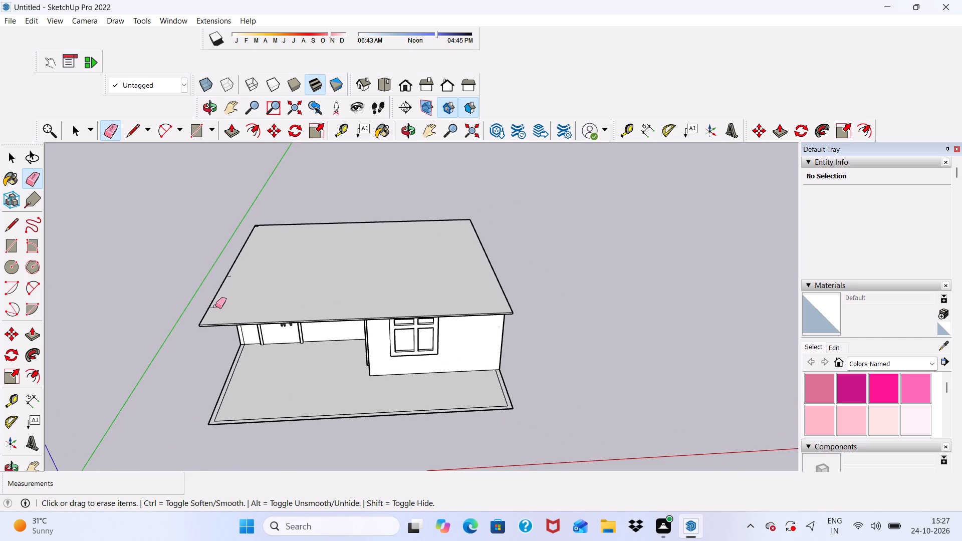
{"action": "left_click", "coordinate": [215, 307]}
{"action": "scroll", "coordinate": [226, 274], "scroll_direction": "up", "scroll_amount": 3}
{"action": "scroll", "coordinate": [226, 274], "scroll_direction": "down", "scroll_amount": 2}
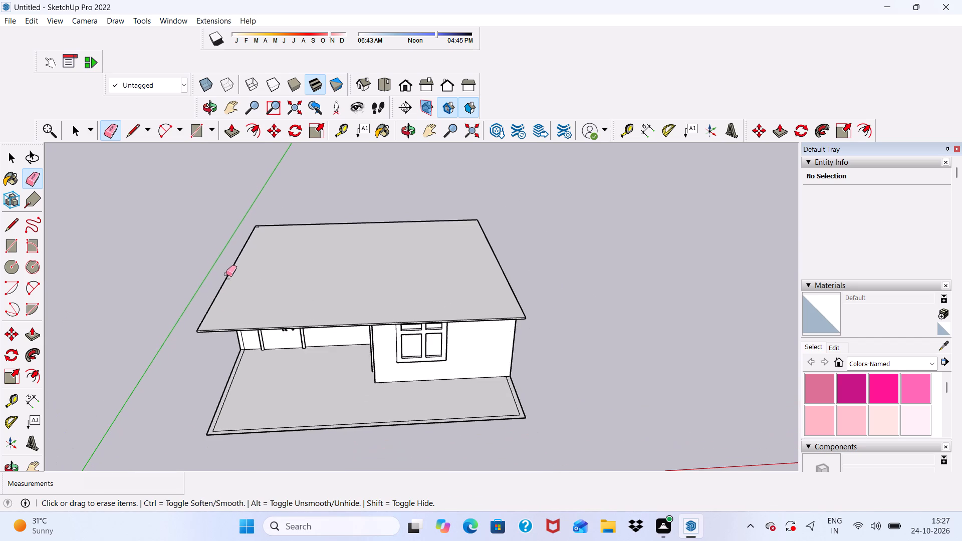
{"action": "scroll", "coordinate": [234, 285], "scroll_direction": "up", "scroll_amount": 3}
{"action": "scroll", "coordinate": [232, 281], "scroll_direction": "down", "scroll_amount": 4}
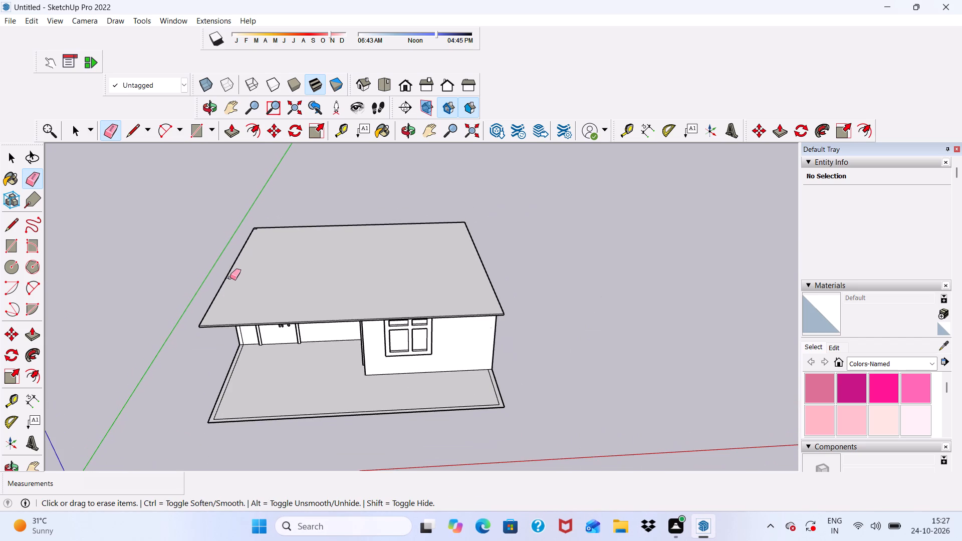
{"action": "left_click", "coordinate": [230, 278]}
{"action": "scroll", "coordinate": [232, 278], "scroll_direction": "down", "scroll_amount": 5}
{"action": "scroll", "coordinate": [305, 275], "scroll_direction": "down", "scroll_amount": 5}
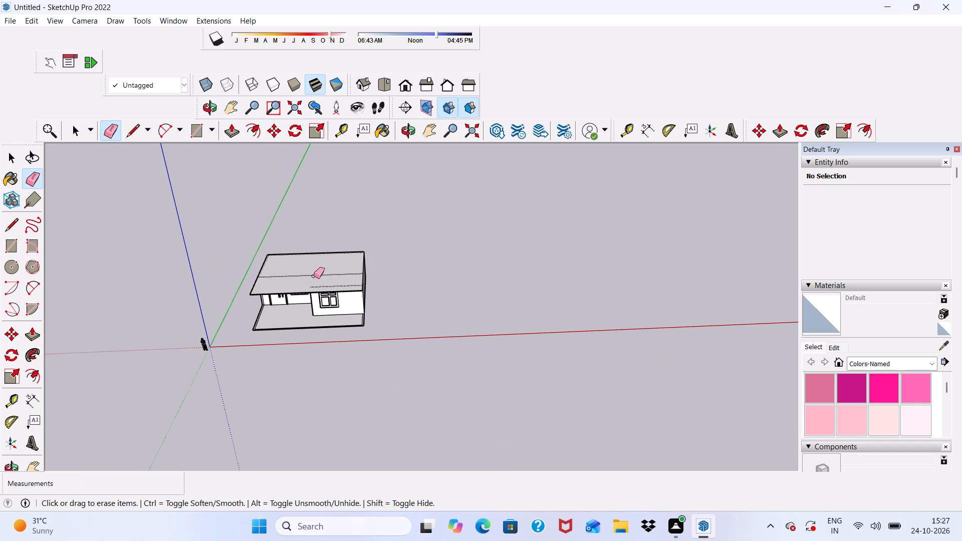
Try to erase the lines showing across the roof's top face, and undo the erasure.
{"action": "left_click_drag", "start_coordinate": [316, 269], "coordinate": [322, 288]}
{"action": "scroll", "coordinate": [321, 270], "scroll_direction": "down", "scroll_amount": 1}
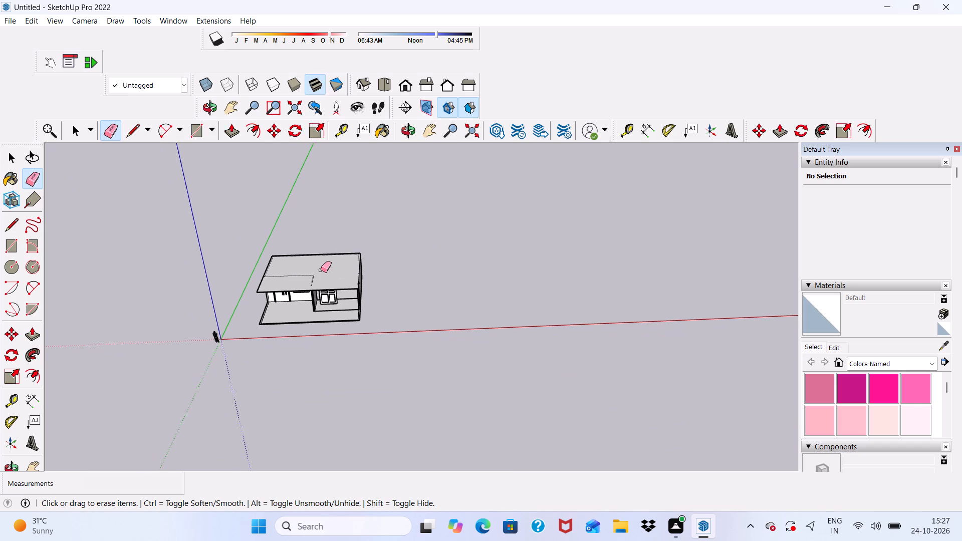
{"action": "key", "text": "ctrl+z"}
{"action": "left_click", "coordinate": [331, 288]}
Examine the front walls, door, windows and roof slab from low and high angles.
{"action": "middle_click_drag", "start_coordinate": [332, 288], "coordinate": [381, 176]}
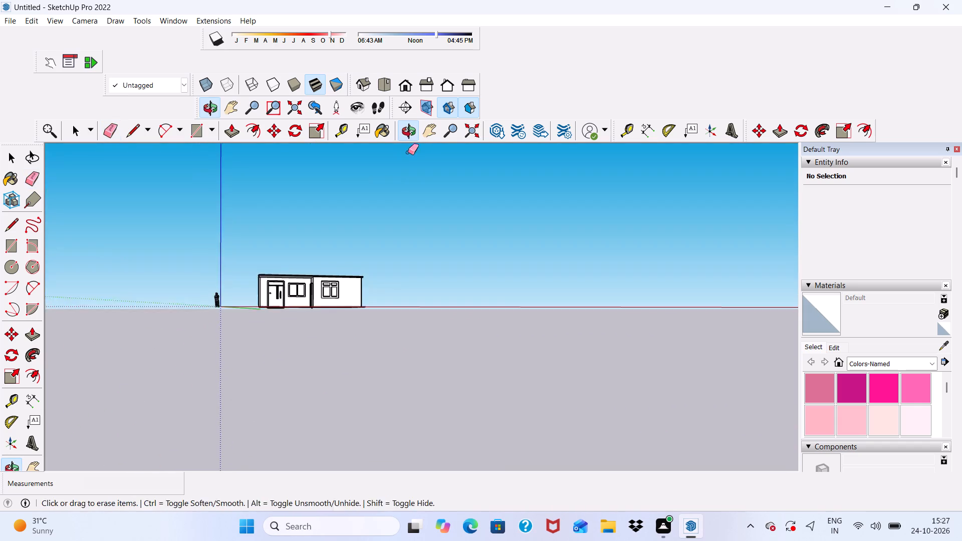
{"action": "scroll", "coordinate": [320, 304], "scroll_direction": "up", "scroll_amount": 20}
{"action": "middle_click_drag", "start_coordinate": [256, 259], "coordinate": [165, 303]}
{"action": "scroll", "coordinate": [164, 303], "scroll_direction": "down", "scroll_amount": 1}
{"action": "key", "text": "space"}
{"action": "scroll", "coordinate": [179, 284], "scroll_direction": "down", "scroll_amount": 10}
{"action": "middle_click_drag", "start_coordinate": [330, 305], "coordinate": [333, 311]}
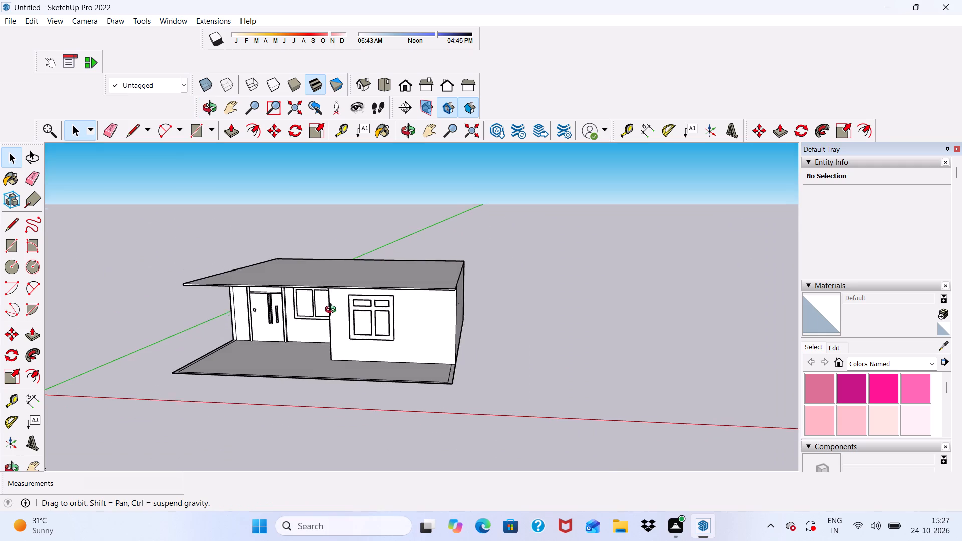
{"action": "middle_click_drag", "start_coordinate": [333, 311], "coordinate": [323, 321]}
{"action": "scroll", "coordinate": [332, 315], "scroll_direction": "up", "scroll_amount": 5}
{"action": "middle_click_drag", "start_coordinate": [361, 286], "coordinate": [358, 256]}
{"action": "scroll", "coordinate": [358, 256], "scroll_direction": "up", "scroll_amount": 3}
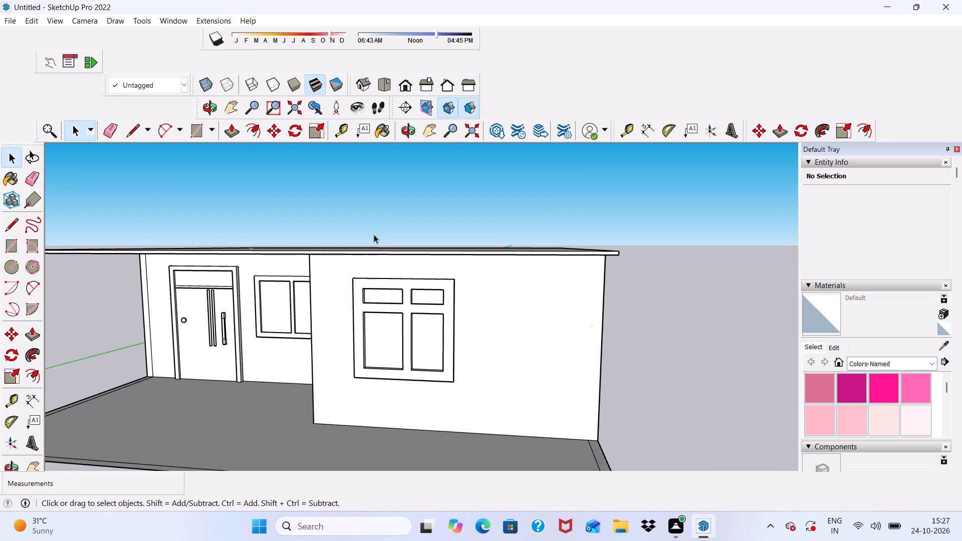
{"action": "scroll", "coordinate": [377, 232], "scroll_direction": "up", "scroll_amount": 3}
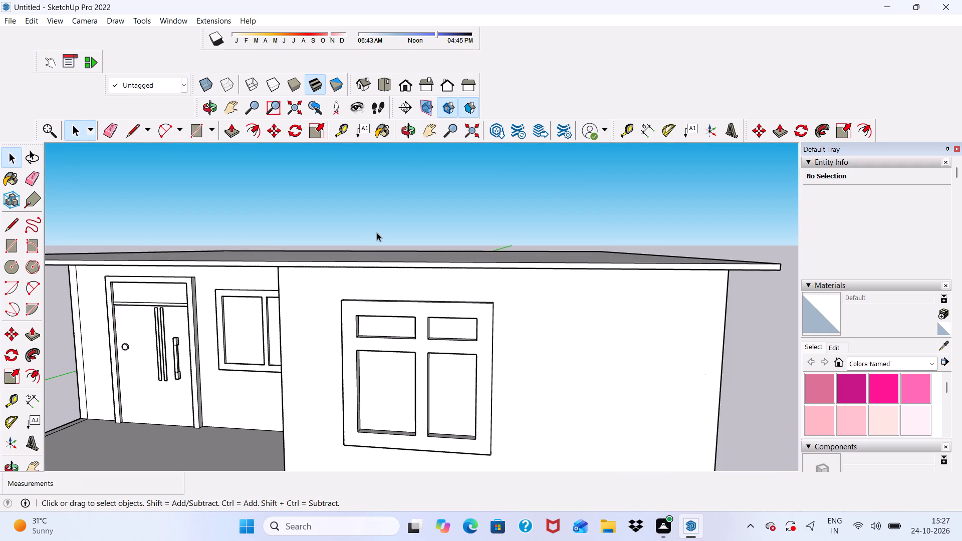
{"action": "scroll", "coordinate": [377, 232], "scroll_direction": "down", "scroll_amount": 2}
{"action": "middle_click_drag", "start_coordinate": [380, 234], "coordinate": [380, 271]}
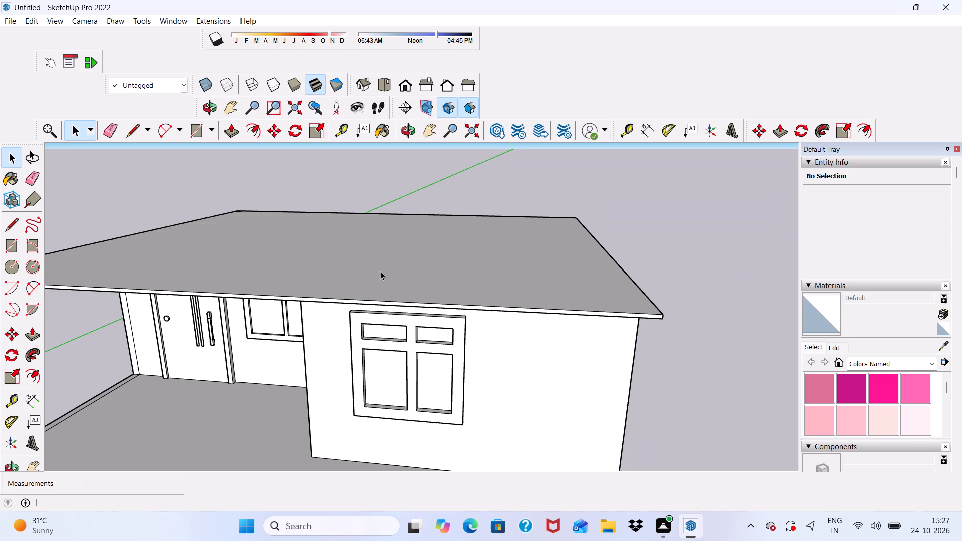
{"action": "scroll", "coordinate": [291, 291], "scroll_direction": "up", "scroll_amount": 3}
{"action": "scroll", "coordinate": [325, 250], "scroll_direction": "down", "scroll_amount": 4}
{"action": "middle_click_drag", "start_coordinate": [352, 265], "coordinate": [347, 340]}
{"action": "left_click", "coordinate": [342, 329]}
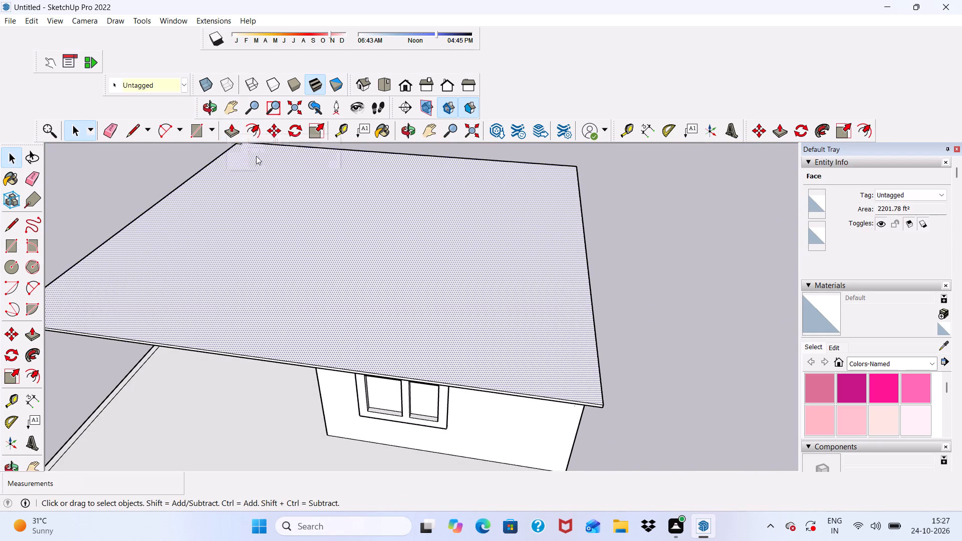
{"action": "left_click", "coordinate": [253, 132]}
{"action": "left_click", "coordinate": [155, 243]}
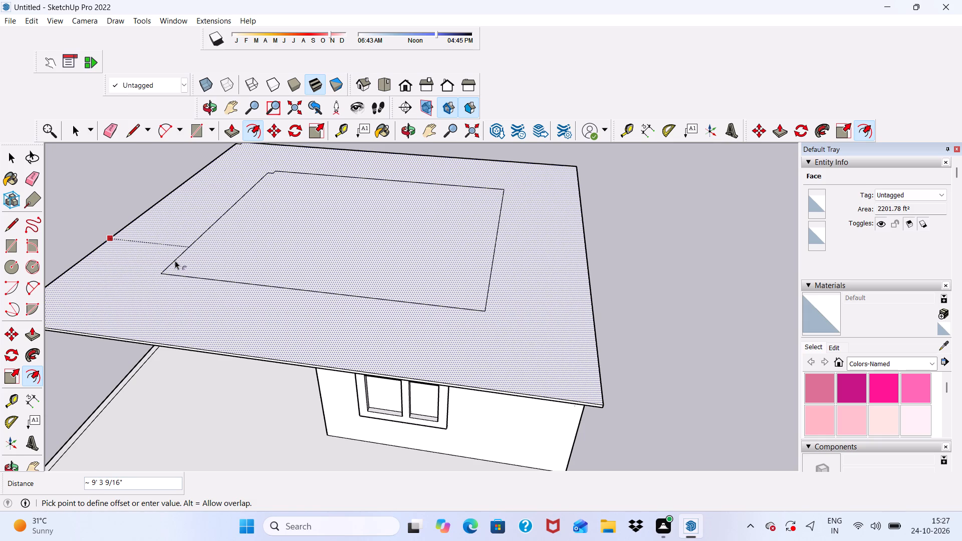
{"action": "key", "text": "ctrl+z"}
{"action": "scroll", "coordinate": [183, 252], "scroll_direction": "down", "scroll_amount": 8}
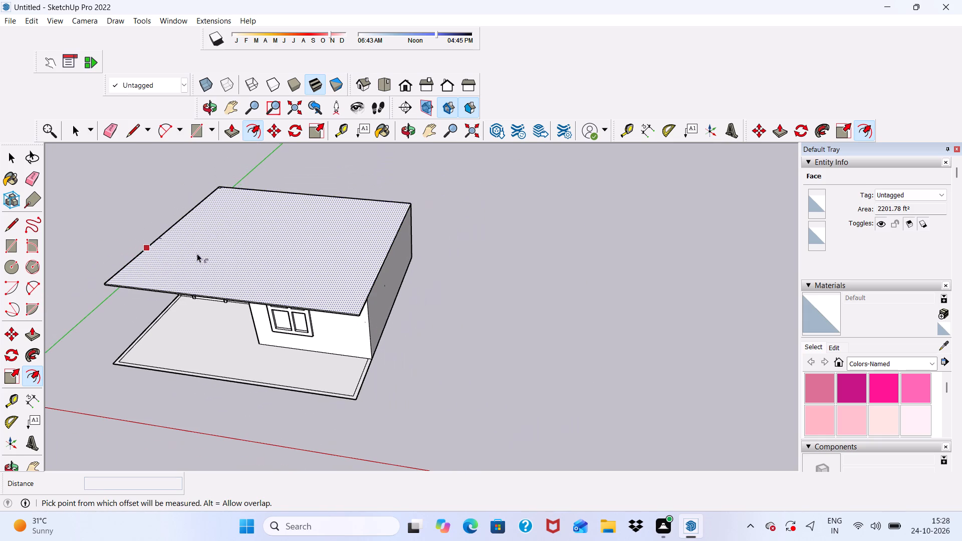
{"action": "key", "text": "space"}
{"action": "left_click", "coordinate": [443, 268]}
Erase the small square outline and its short seams at the roof slab's entrance-side back corner, on top and edge faces.
{"action": "middle_click_drag", "start_coordinate": [165, 239], "coordinate": [516, 278]}
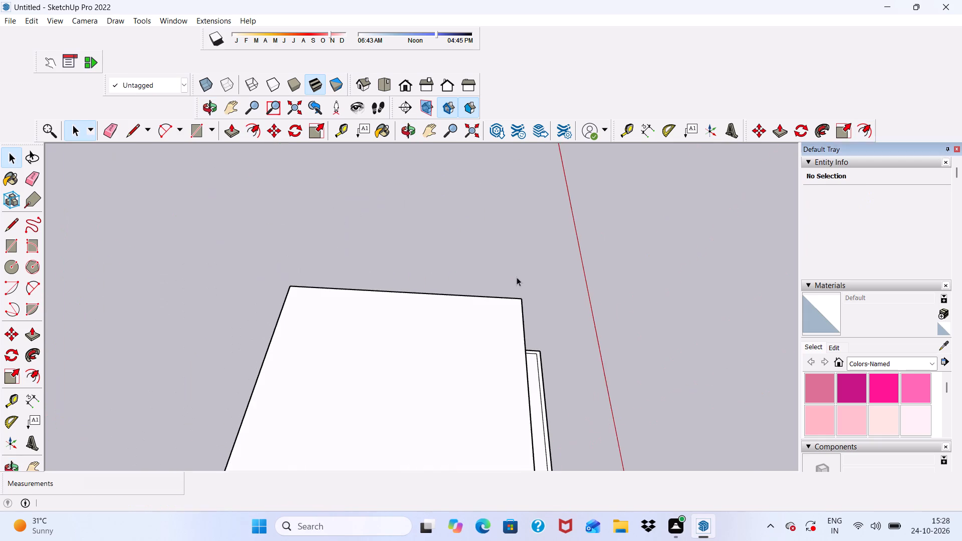
{"action": "scroll", "coordinate": [489, 265], "scroll_direction": "down", "scroll_amount": 8}
{"action": "scroll", "coordinate": [373, 476], "scroll_direction": "up", "scroll_amount": 20}
{"action": "scroll", "coordinate": [373, 476], "scroll_direction": "up", "scroll_amount": 1}
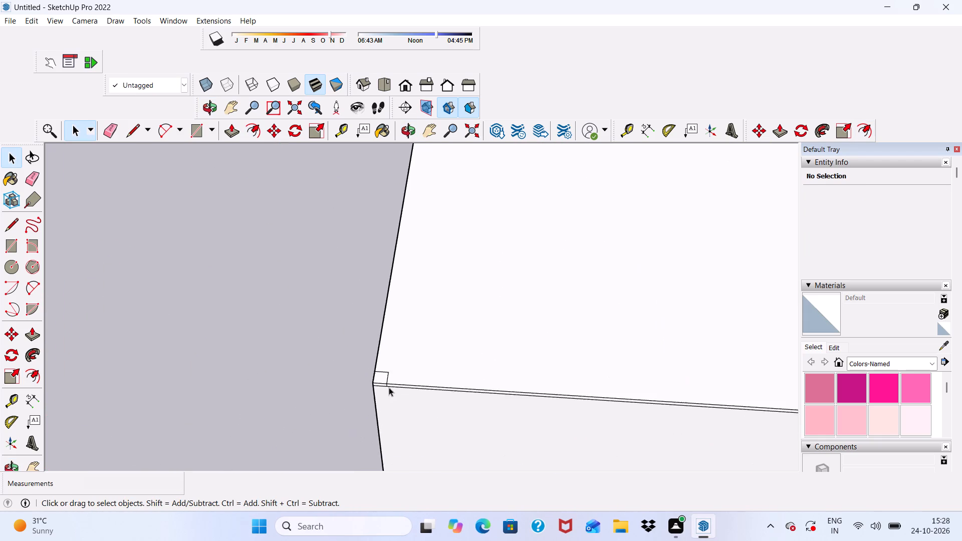
{"action": "scroll", "coordinate": [389, 387], "scroll_direction": "up", "scroll_amount": 4}
{"action": "middle_click_drag", "start_coordinate": [391, 384], "coordinate": [398, 375]}
{"action": "left_click", "coordinate": [111, 128]}
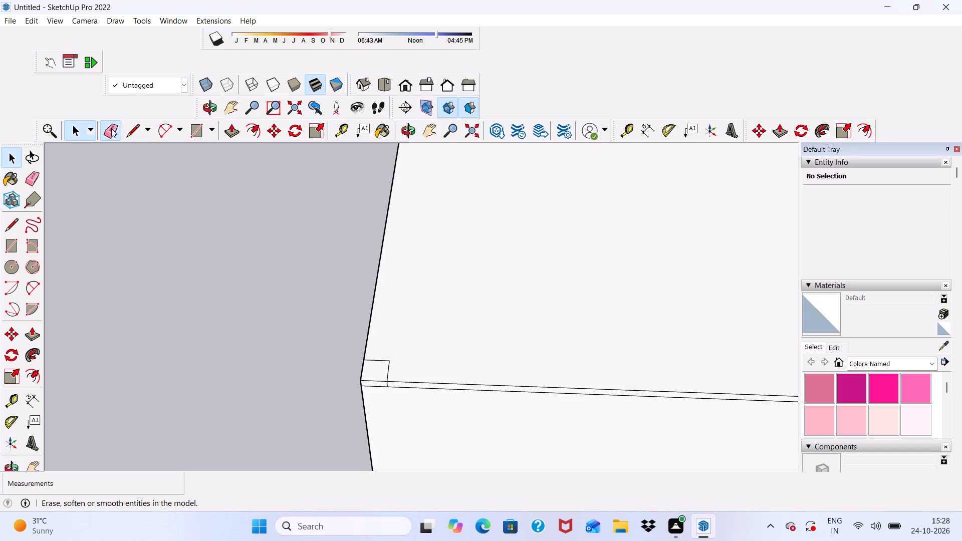
{"action": "scroll", "coordinate": [311, 384], "scroll_direction": "up", "scroll_amount": 5}
{"action": "left_click_drag", "start_coordinate": [648, 252], "coordinate": [652, 272]}
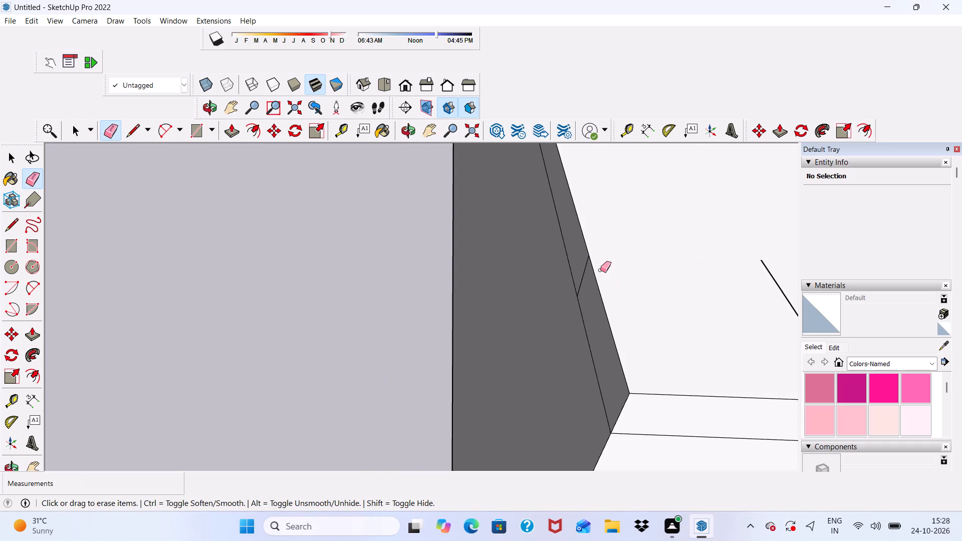
{"action": "left_click_drag", "start_coordinate": [587, 270], "coordinate": [588, 277]}
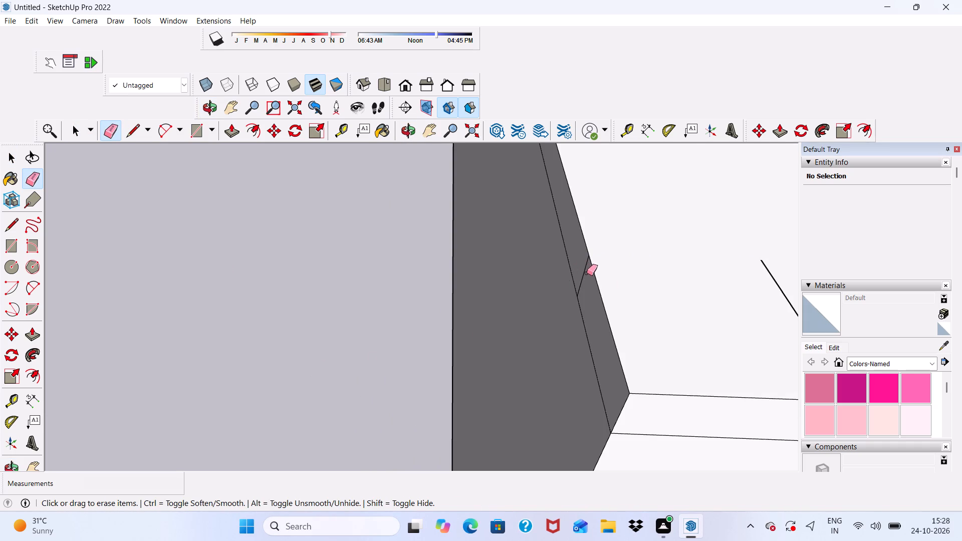
{"action": "left_click", "coordinate": [584, 267]}
{"action": "scroll", "coordinate": [574, 268], "scroll_direction": "down", "scroll_amount": 10}
{"action": "scroll", "coordinate": [597, 270], "scroll_direction": "up", "scroll_amount": 5}
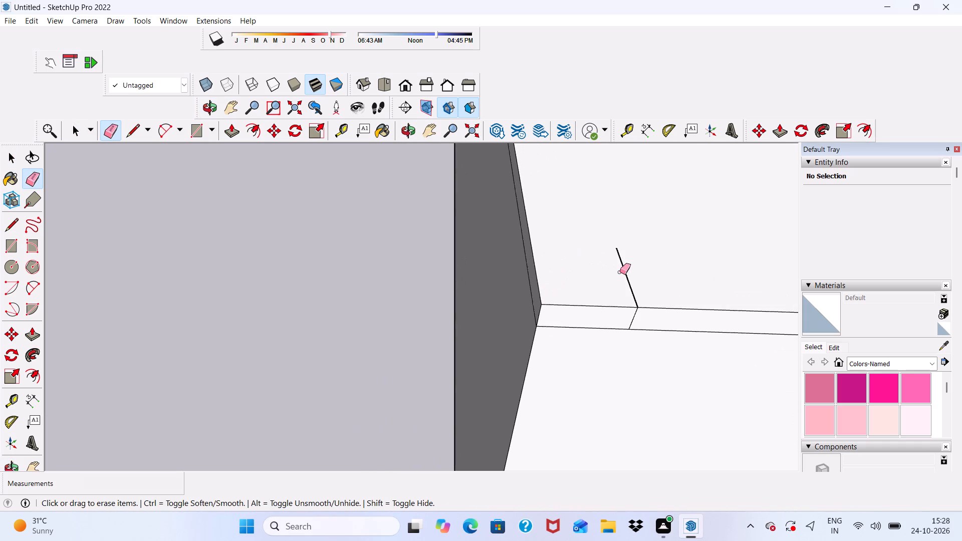
{"action": "left_click_drag", "start_coordinate": [622, 272], "coordinate": [631, 274]}
{"action": "scroll", "coordinate": [638, 333], "scroll_direction": "up", "scroll_amount": 4}
{"action": "left_click_drag", "start_coordinate": [634, 314], "coordinate": [625, 315]}
{"action": "scroll", "coordinate": [566, 360], "scroll_direction": "down", "scroll_amount": 1}
{"action": "scroll", "coordinate": [413, 277], "scroll_direction": "down", "scroll_amount": 3}
{"action": "scroll", "coordinate": [369, 283], "scroll_direction": "down", "scroll_amount": 5}
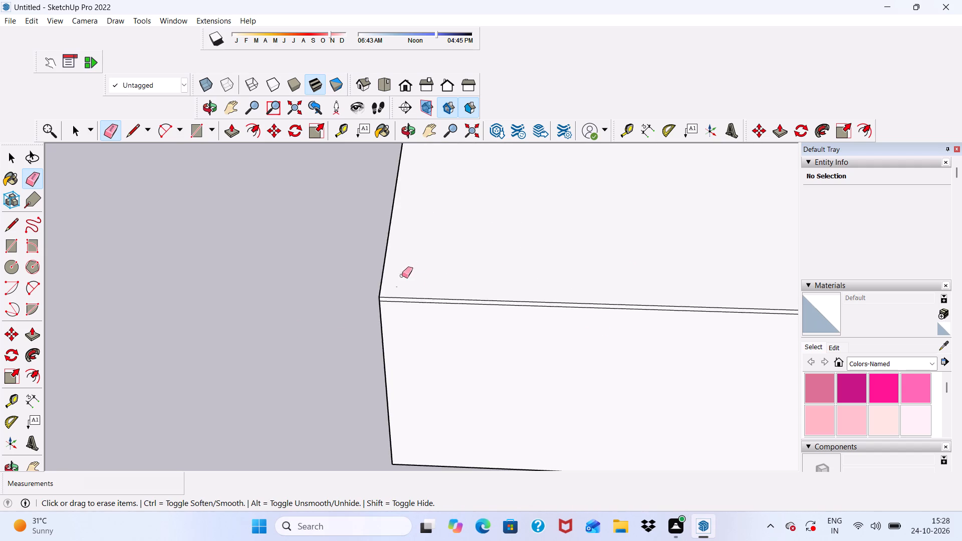
Erase the horizontal seam and the vertical seam on the slab's entrance-side edge above the open front floor.
{"action": "scroll", "coordinate": [402, 276], "scroll_direction": "down", "scroll_amount": 12}
{"action": "scroll", "coordinate": [542, 339], "scroll_direction": "up", "scroll_amount": 11}
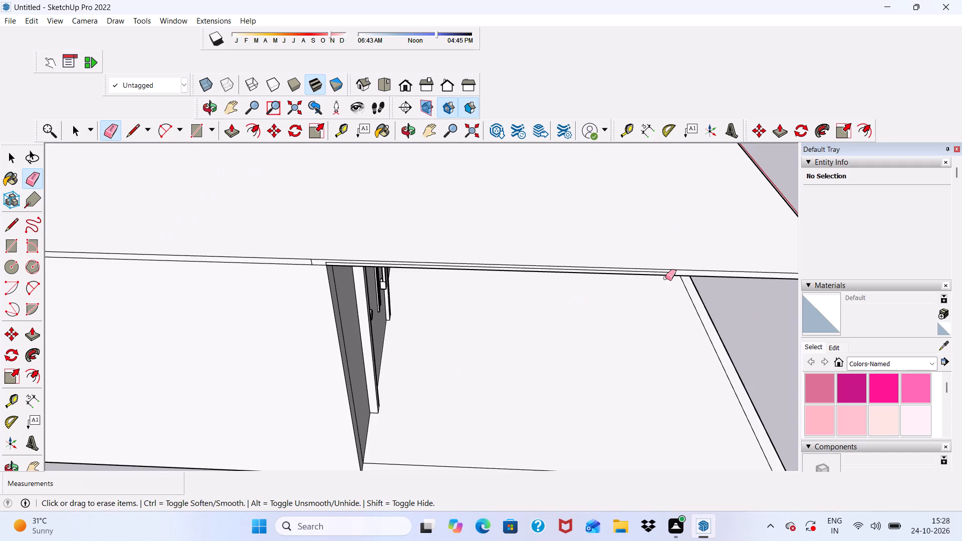
{"action": "middle_click_drag", "start_coordinate": [661, 274], "coordinate": [661, 200]}
{"action": "scroll", "coordinate": [659, 200], "scroll_direction": "up", "scroll_amount": 3}
{"action": "left_click_drag", "start_coordinate": [648, 152], "coordinate": [650, 156]}
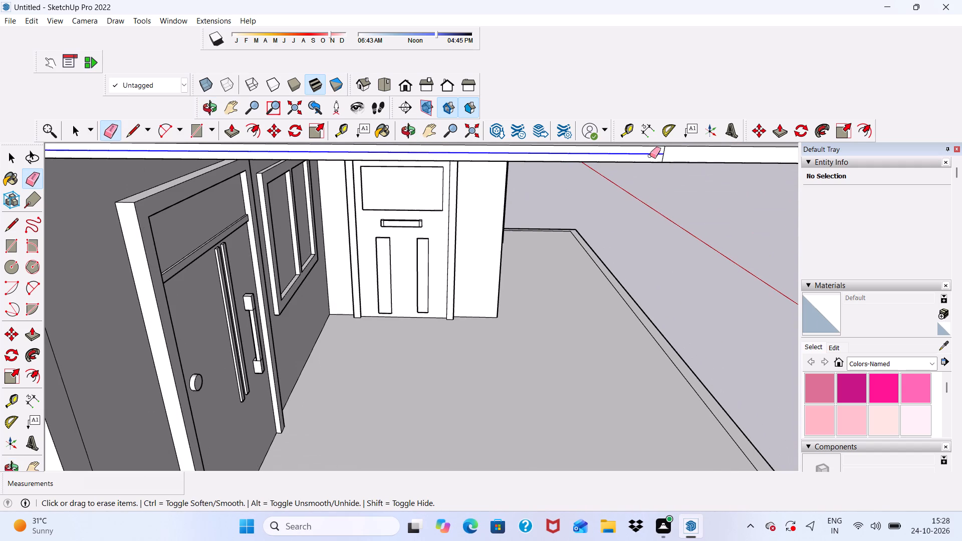
{"action": "left_click_drag", "start_coordinate": [650, 156], "coordinate": [650, 159]}
{"action": "left_click", "coordinate": [659, 152]}
{"action": "scroll", "coordinate": [658, 158], "scroll_direction": "down", "scroll_amount": 10}
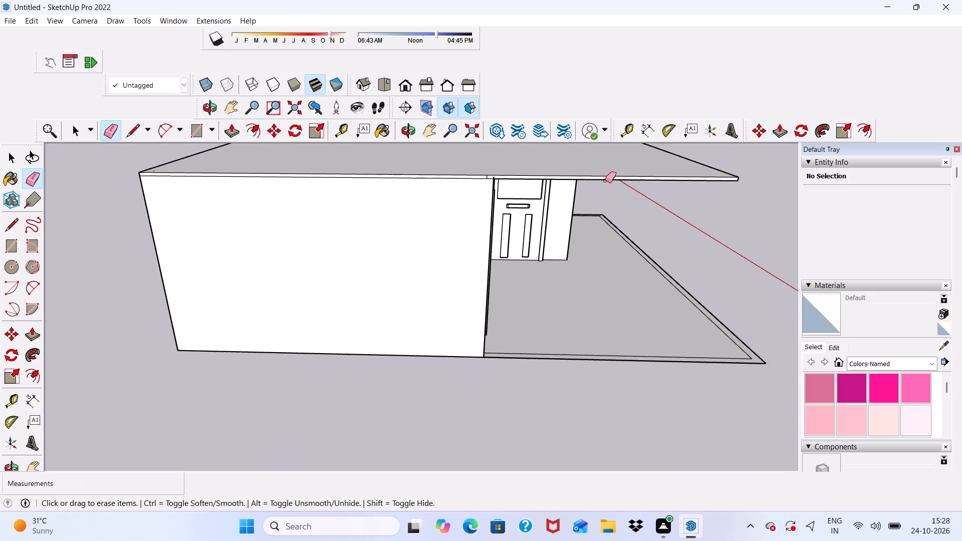
Erase the leftover short vertical lines on the slab's entrance-side edge near the wall's front corner.
{"action": "scroll", "coordinate": [594, 178], "scroll_direction": "up", "scroll_amount": 11}
{"action": "scroll", "coordinate": [479, 169], "scroll_direction": "down", "scroll_amount": 5}
{"action": "scroll", "coordinate": [433, 178], "scroll_direction": "up", "scroll_amount": 4}
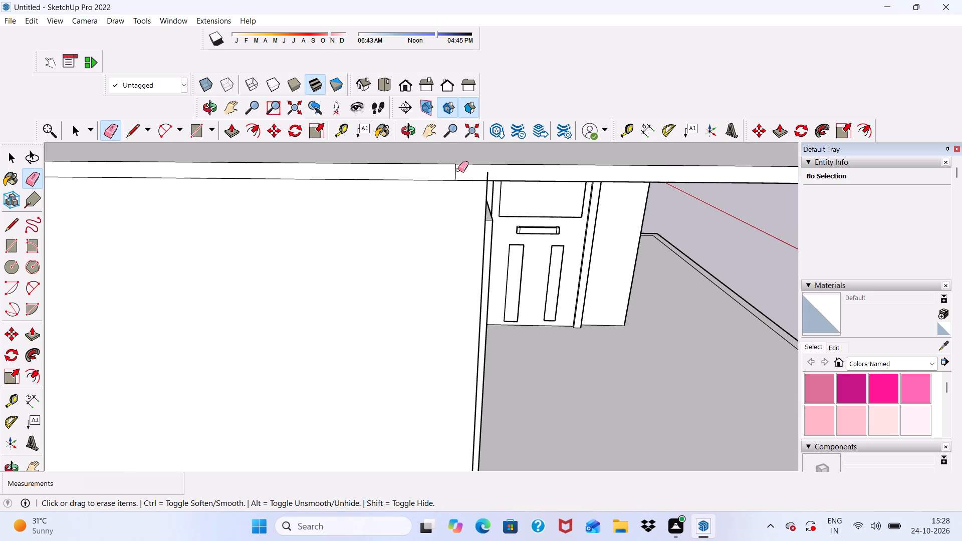
{"action": "scroll", "coordinate": [458, 170], "scroll_direction": "up", "scroll_amount": 3}
{"action": "left_click_drag", "start_coordinate": [456, 167], "coordinate": [446, 168]}
{"action": "left_click_drag", "start_coordinate": [493, 171], "coordinate": [494, 172]}
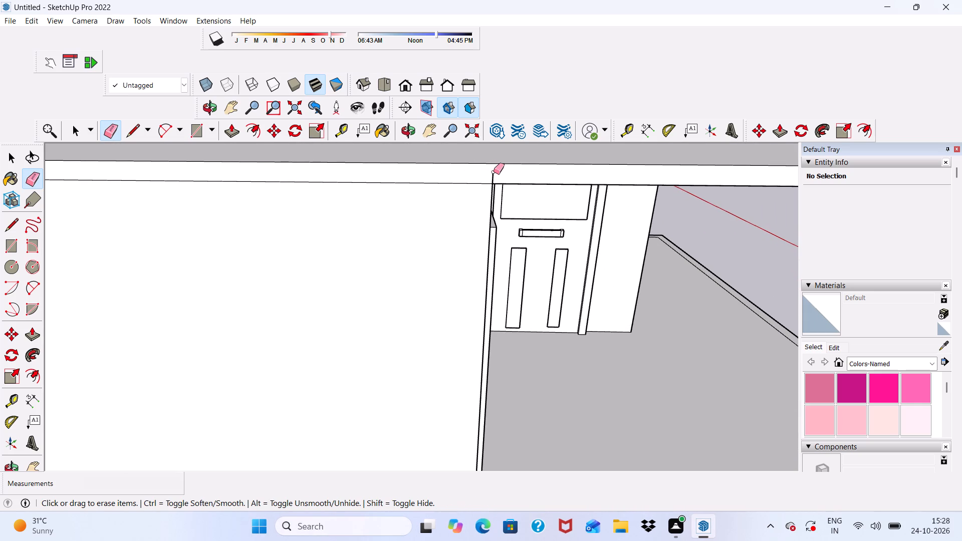
{"action": "left_click_drag", "start_coordinate": [494, 172], "coordinate": [491, 176]}
{"action": "scroll", "coordinate": [417, 187], "scroll_direction": "down", "scroll_amount": 15}
Offset the roof slab's top outline inward by 9".
{"action": "middle_click_drag", "start_coordinate": [437, 316], "coordinate": [298, 329]}
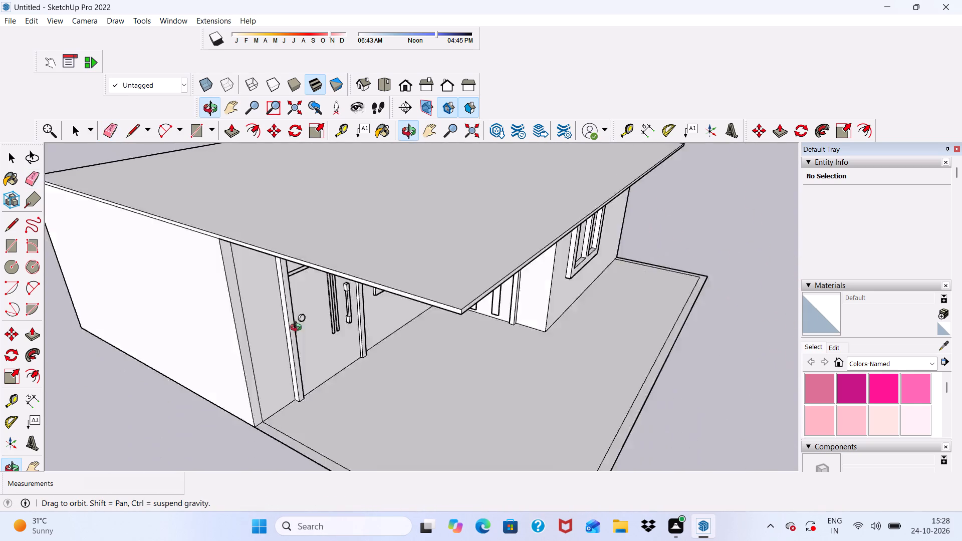
{"action": "middle_click_drag", "start_coordinate": [298, 329], "coordinate": [163, 352]}
{"action": "key", "text": "space"}
{"action": "scroll", "coordinate": [296, 254], "scroll_direction": "down", "scroll_amount": 9}
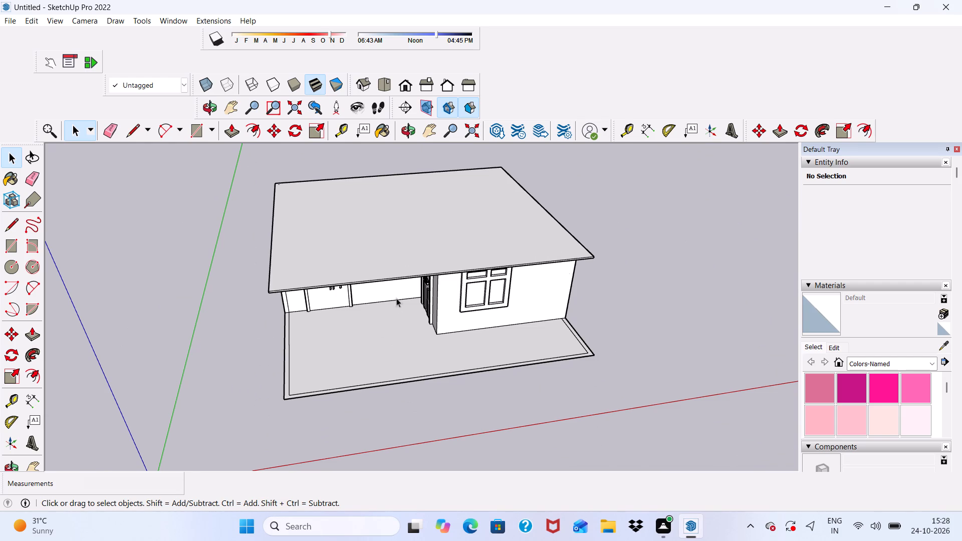
{"action": "scroll", "coordinate": [373, 297], "scroll_direction": "up", "scroll_amount": 4}
{"action": "scroll", "coordinate": [453, 180], "scroll_direction": "down", "scroll_amount": 6}
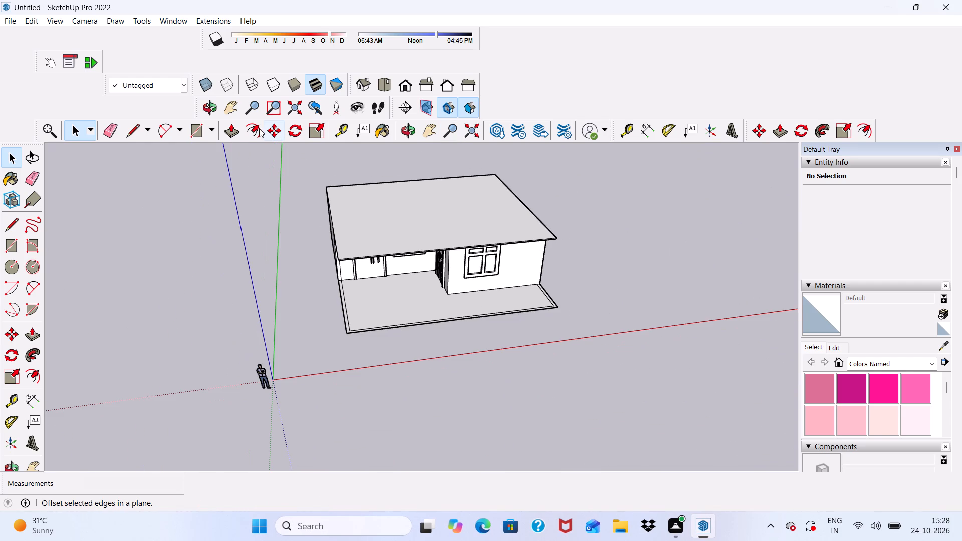
{"action": "left_click", "coordinate": [259, 128]}
{"action": "left_click", "coordinate": [341, 221]}
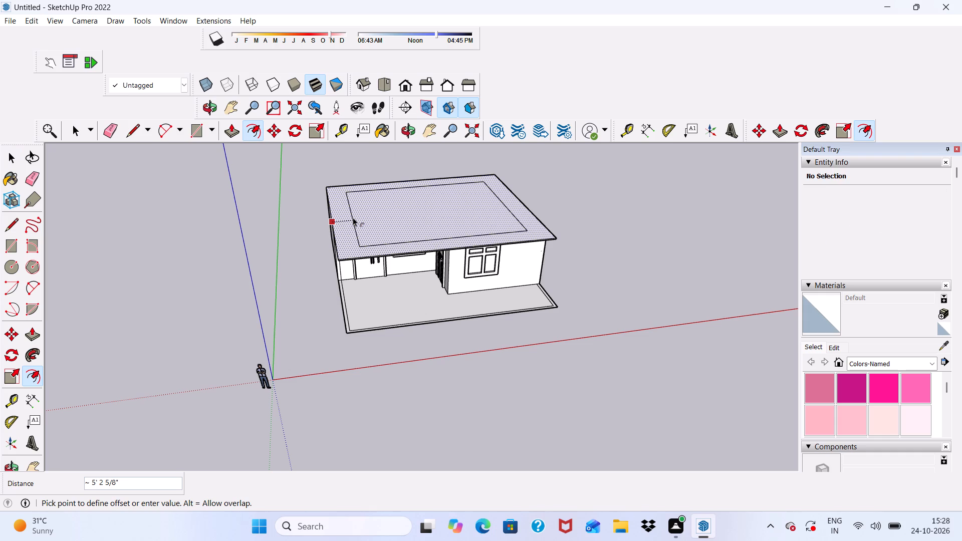
{"action": "key", "text": "9"}
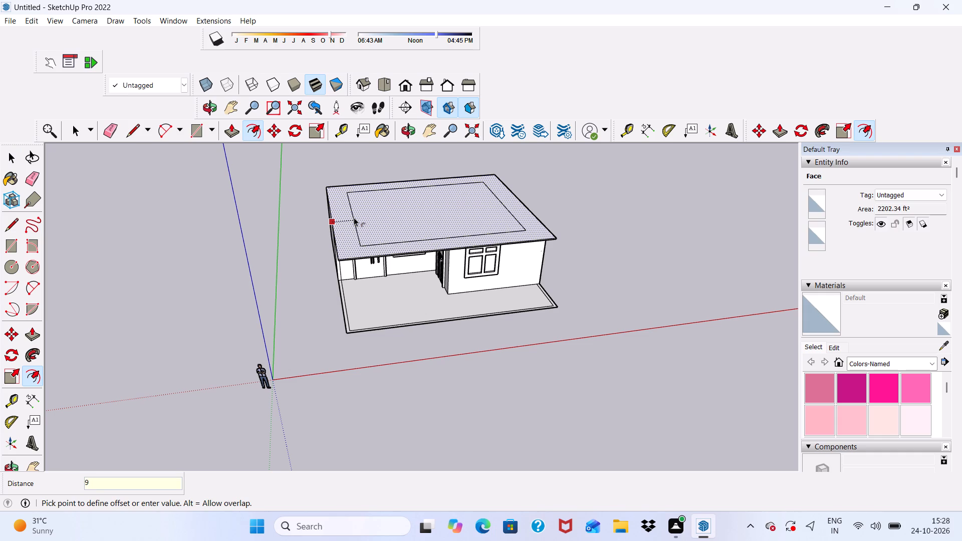
{"action": "key", "text": "shift+quotedbl"}
{"action": "key", "text": "Return"}
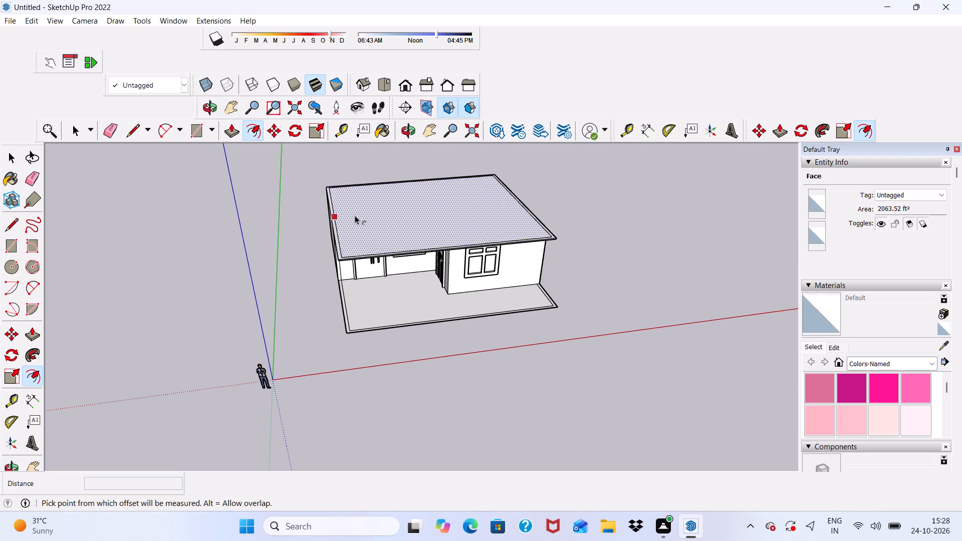
{"action": "scroll", "coordinate": [355, 215], "scroll_direction": "up", "scroll_amount": 3}
{"action": "scroll", "coordinate": [355, 215], "scroll_direction": "down", "scroll_amount": 6}
{"action": "key", "text": "space"}
{"action": "left_click", "coordinate": [557, 211]}
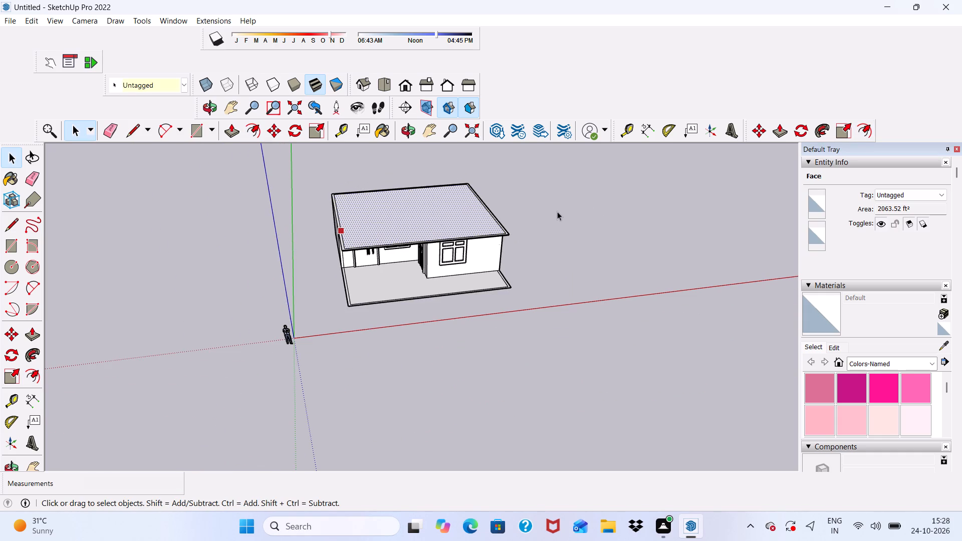
Draw a 9" line from each front corner of the inset outline to the roof slab's front edge.
{"action": "scroll", "coordinate": [493, 207], "scroll_direction": "up", "scroll_amount": 4}
{"action": "scroll", "coordinate": [455, 202], "scroll_direction": "down", "scroll_amount": 5}
{"action": "scroll", "coordinate": [417, 223], "scroll_direction": "up", "scroll_amount": 1}
{"action": "middle_click_drag", "start_coordinate": [423, 230], "coordinate": [397, 316]}
{"action": "scroll", "coordinate": [309, 276], "scroll_direction": "up", "scroll_amount": 5}
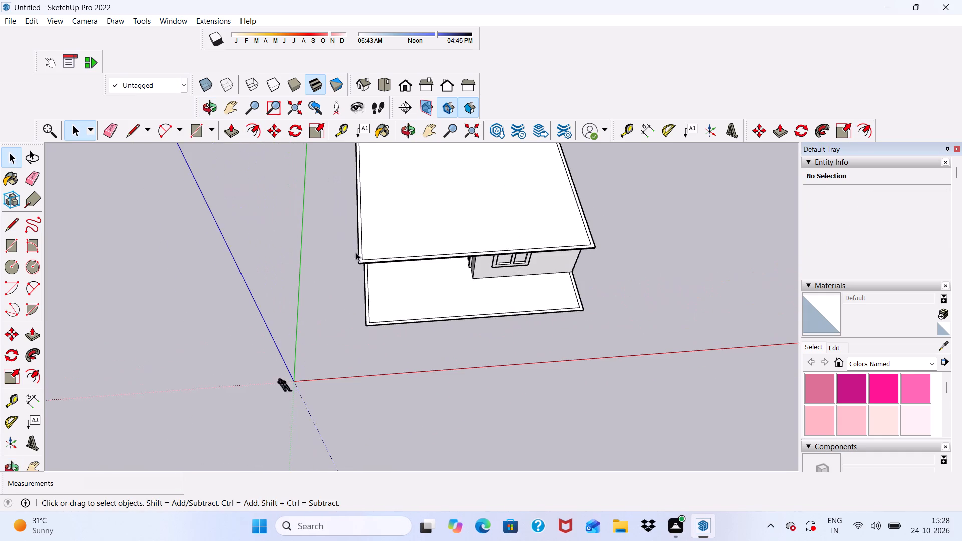
{"action": "scroll", "coordinate": [356, 252], "scroll_direction": "up", "scroll_amount": 9}
{"action": "scroll", "coordinate": [367, 246], "scroll_direction": "down", "scroll_amount": 5}
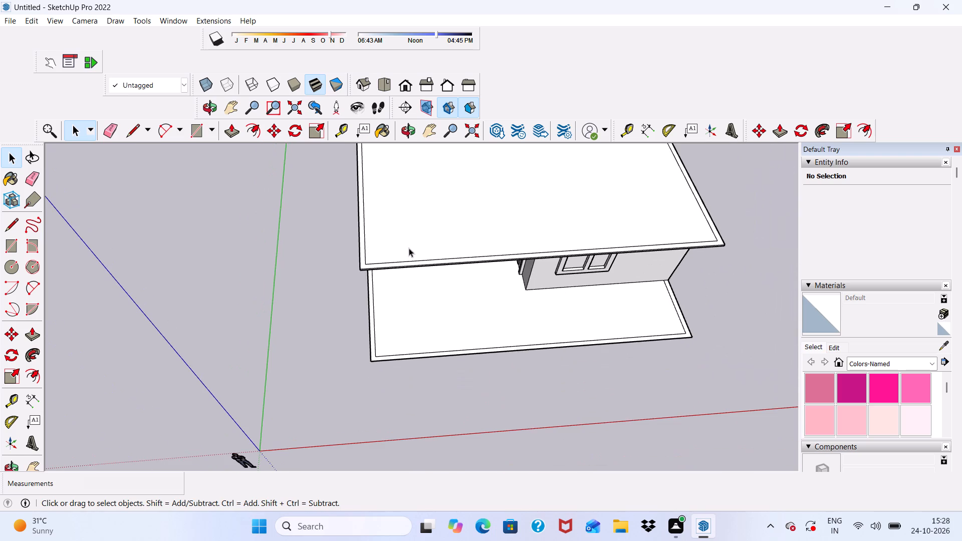
{"action": "scroll", "coordinate": [442, 256], "scroll_direction": "down", "scroll_amount": 1}
{"action": "middle_click_drag", "start_coordinate": [446, 263], "coordinate": [450, 287]}
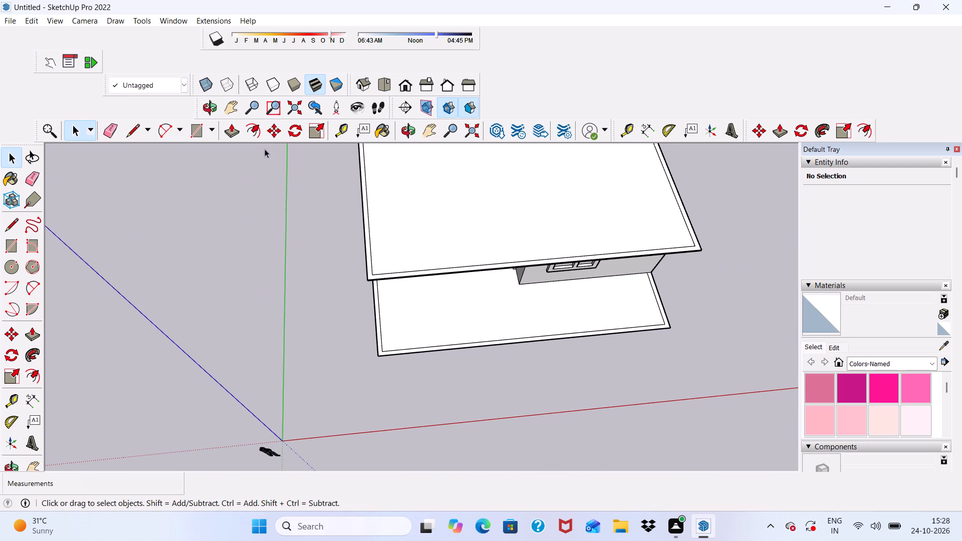
{"action": "left_click", "coordinate": [133, 129]}
{"action": "scroll", "coordinate": [265, 285], "scroll_direction": "up", "scroll_amount": 3}
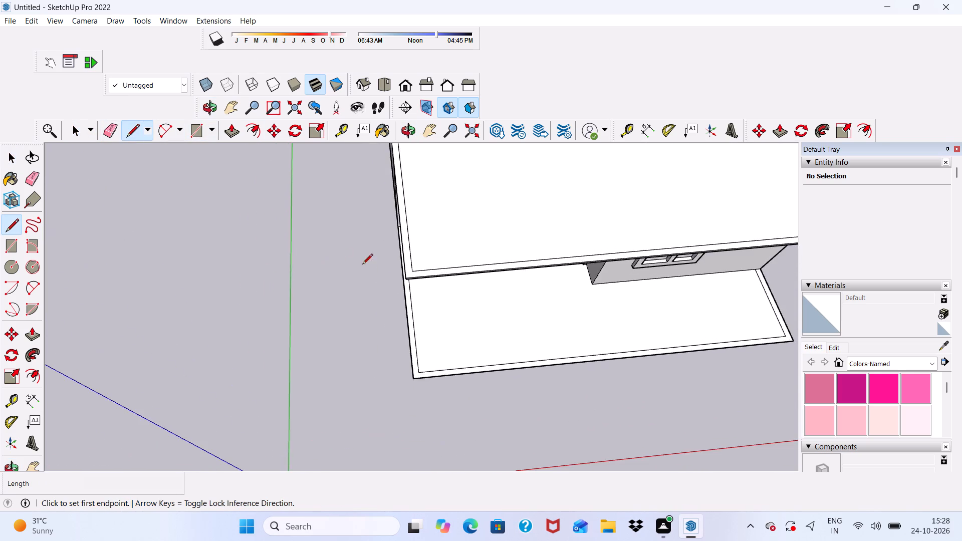
{"action": "scroll", "coordinate": [418, 288], "scroll_direction": "up", "scroll_amount": 12}
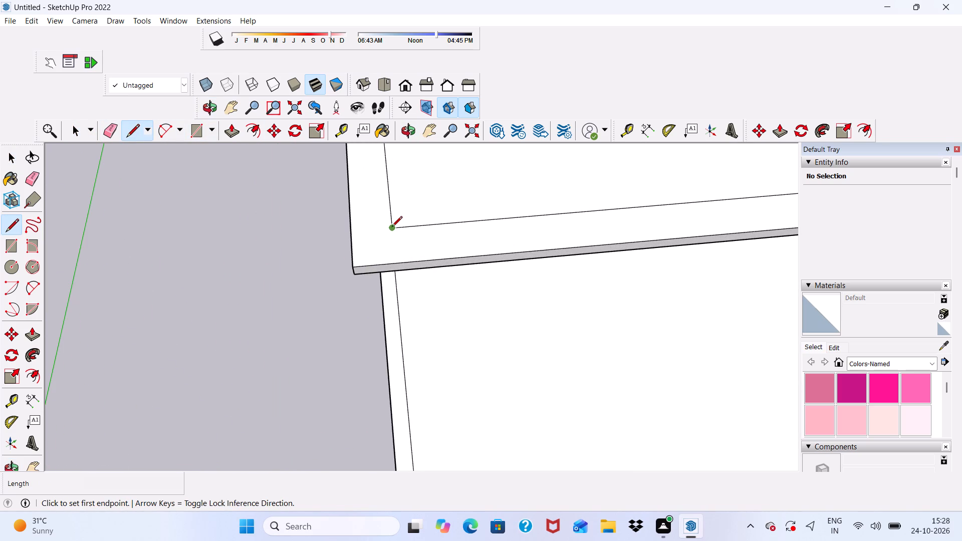
{"action": "left_click", "coordinate": [392, 227]}
{"action": "left_click", "coordinate": [400, 263]}
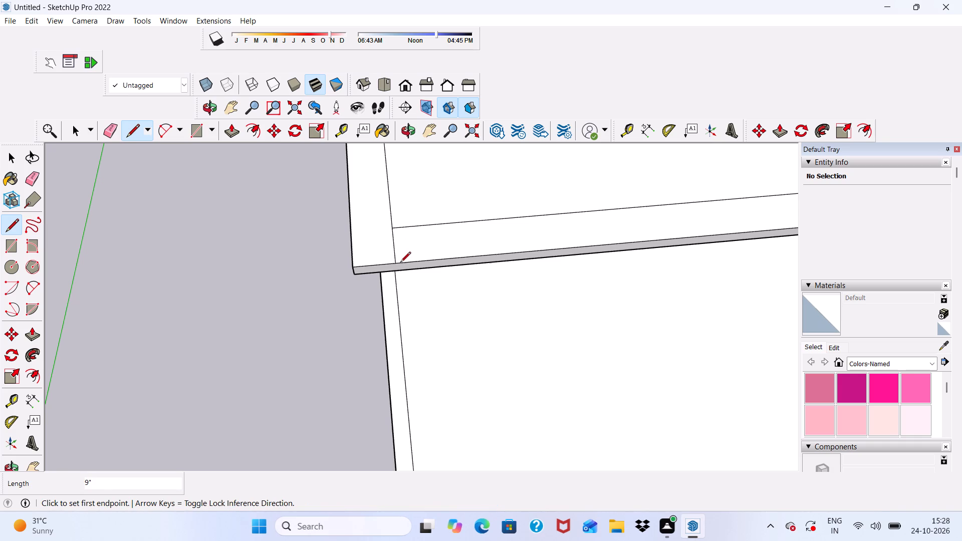
{"action": "scroll", "coordinate": [373, 256], "scroll_direction": "down", "scroll_amount": 19}
{"action": "scroll", "coordinate": [597, 271], "scroll_direction": "up", "scroll_amount": 6}
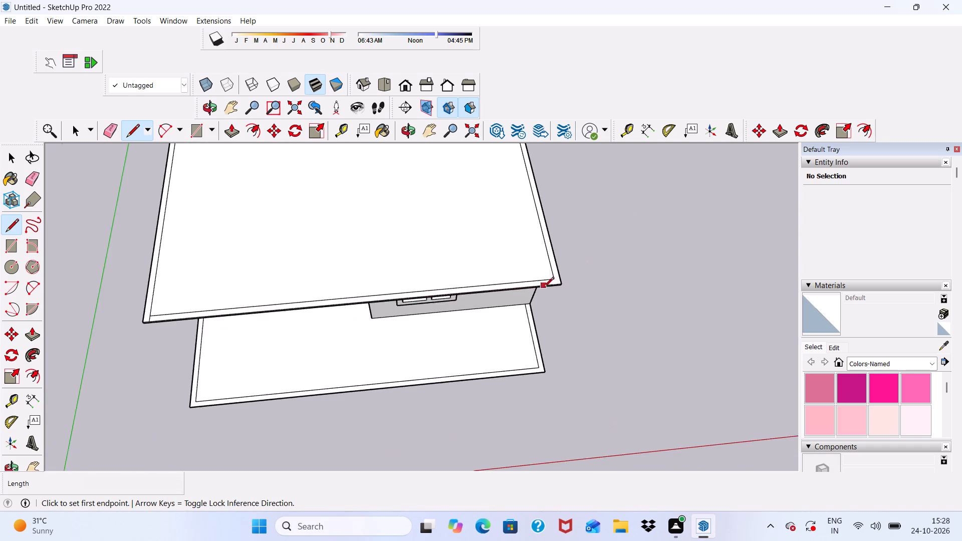
{"action": "scroll", "coordinate": [544, 288], "scroll_direction": "up", "scroll_amount": 9}
{"action": "left_click", "coordinate": [557, 273]}
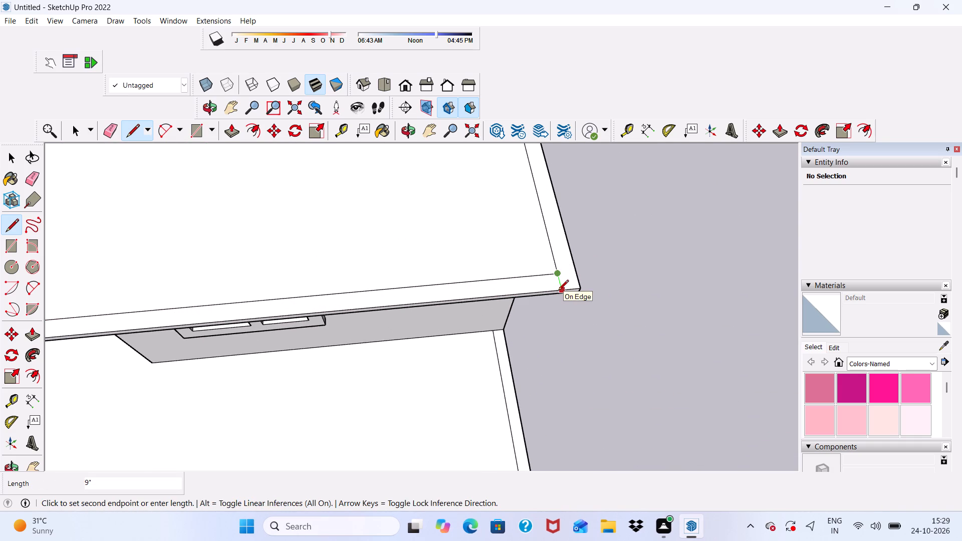
{"action": "left_click", "coordinate": [558, 291]}
{"action": "key", "text": "space"}
Push/Pull the roof slab's entrance-side edge face outward about 3' 9" past the side wall.
{"action": "scroll", "coordinate": [570, 280], "scroll_direction": "up", "scroll_amount": 5}
{"action": "left_click", "coordinate": [567, 273]}
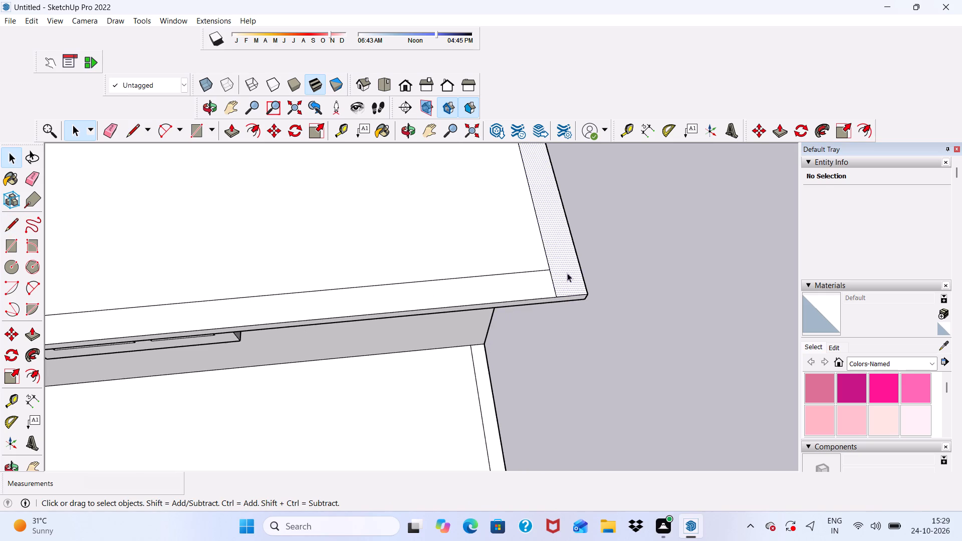
{"action": "scroll", "coordinate": [567, 279], "scroll_direction": "down", "scroll_amount": 20}
{"action": "scroll", "coordinate": [567, 279], "scroll_direction": "down", "scroll_amount": 3}
{"action": "middle_click_drag", "start_coordinate": [457, 308], "coordinate": [706, 124]}
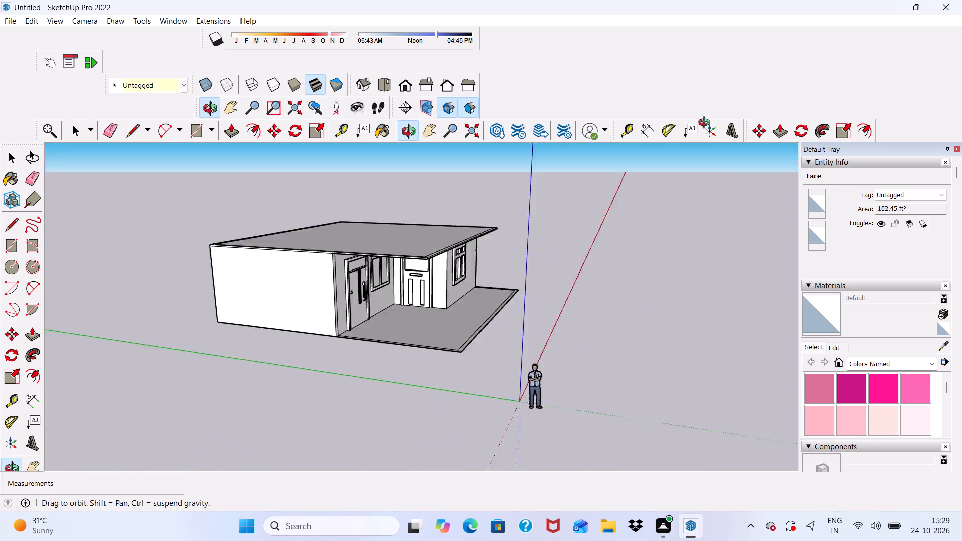
{"action": "middle_click_drag", "start_coordinate": [706, 124], "coordinate": [729, 111]}
{"action": "scroll", "coordinate": [699, 194], "scroll_direction": "up", "scroll_amount": 2}
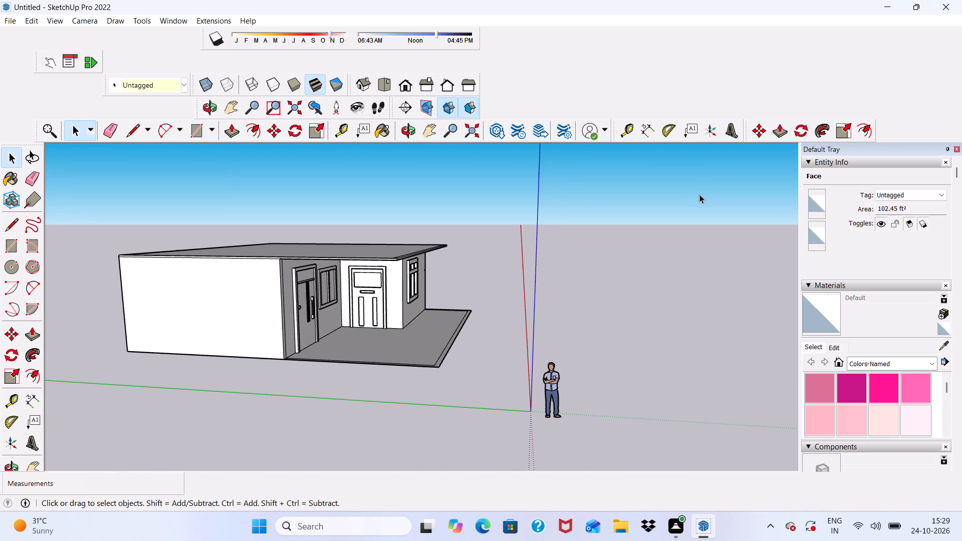
{"action": "scroll", "coordinate": [699, 194], "scroll_direction": "down", "scroll_amount": 1}
{"action": "middle_click_drag", "start_coordinate": [700, 194], "coordinate": [701, 194]}
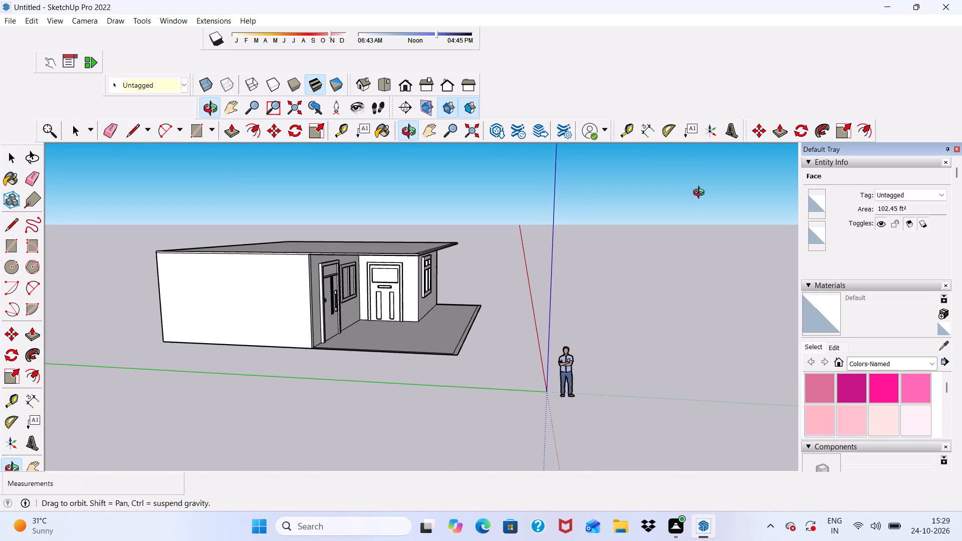
{"action": "middle_click_drag", "start_coordinate": [701, 194], "coordinate": [715, 250]}
{"action": "scroll", "coordinate": [434, 374], "scroll_direction": "up", "scroll_amount": 4}
{"action": "scroll", "coordinate": [210, 287], "scroll_direction": "up", "scroll_amount": 14}
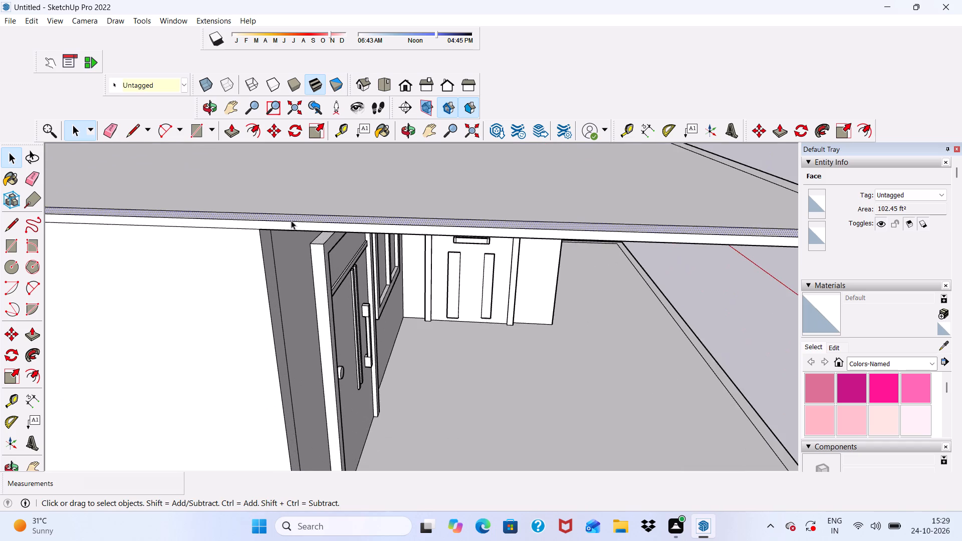
{"action": "scroll", "coordinate": [291, 220], "scroll_direction": "up", "scroll_amount": 4}
{"action": "left_click", "coordinate": [295, 223]}
{"action": "scroll", "coordinate": [295, 224], "scroll_direction": "down", "scroll_amount": 10}
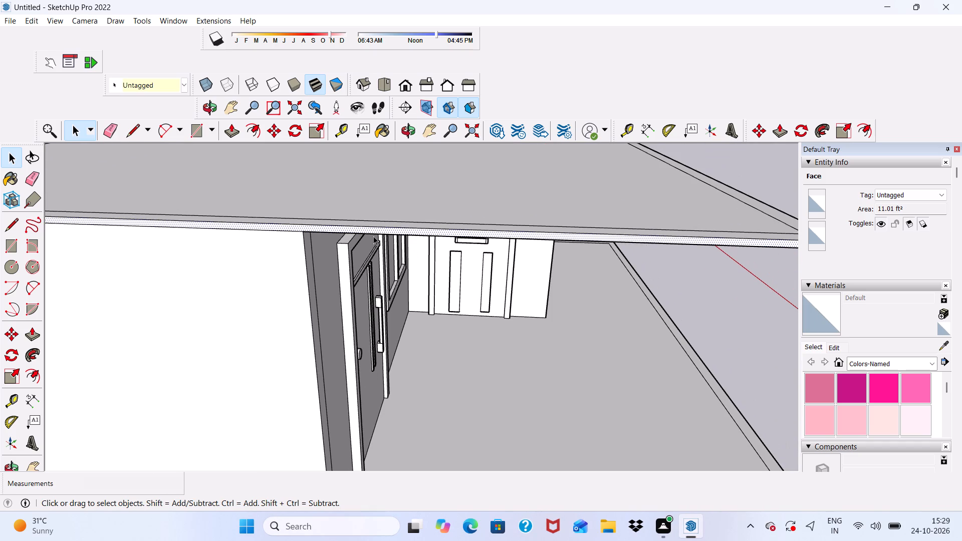
{"action": "left_click", "coordinate": [232, 136]}
{"action": "scroll", "coordinate": [278, 247], "scroll_direction": "down", "scroll_amount": 3}
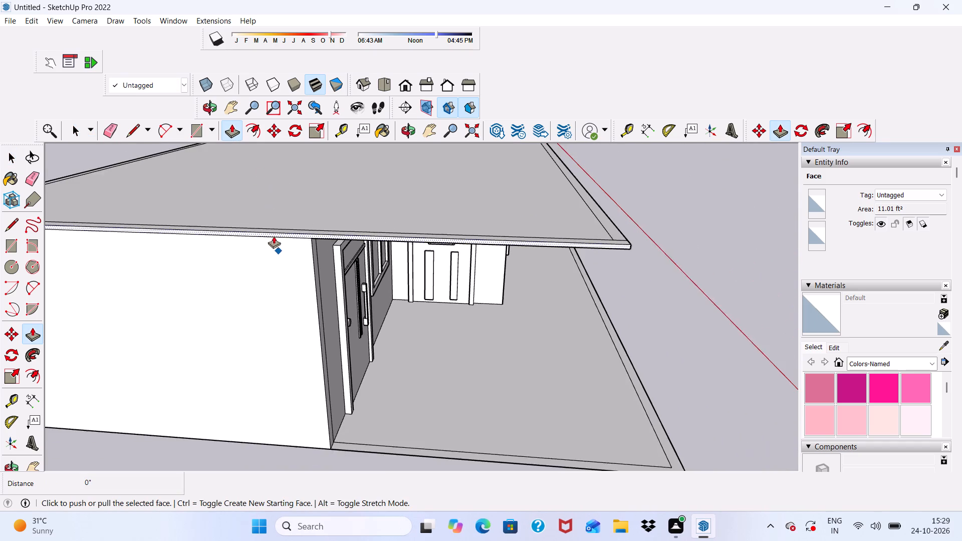
{"action": "scroll", "coordinate": [278, 245], "scroll_direction": "up", "scroll_amount": 6}
{"action": "left_click", "coordinate": [312, 225]}
{"action": "scroll", "coordinate": [223, 273], "scroll_direction": "down", "scroll_amount": 3}
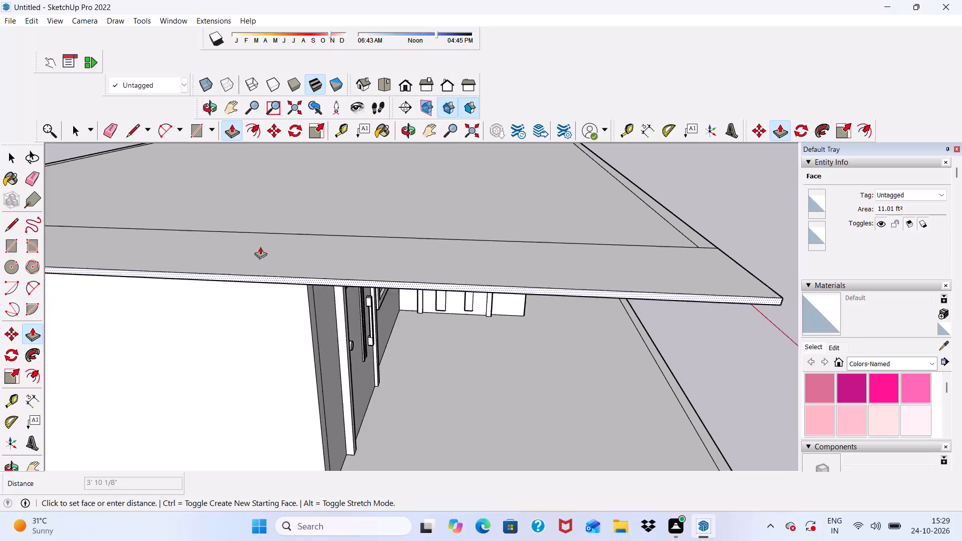
{"action": "scroll", "coordinate": [260, 246], "scroll_direction": "down", "scroll_amount": 13}
{"action": "scroll", "coordinate": [163, 291], "scroll_direction": "down", "scroll_amount": 3}
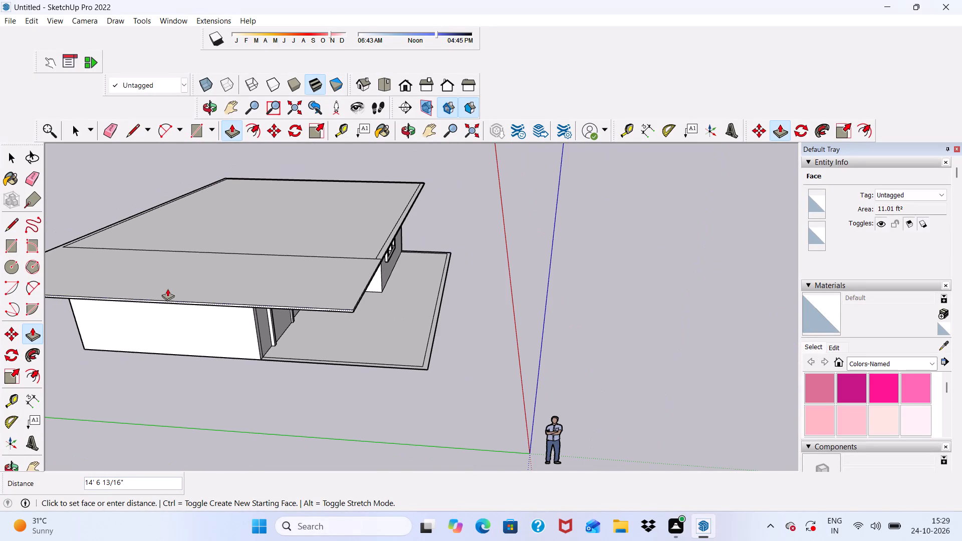
{"action": "middle_click_drag", "start_coordinate": [168, 288], "coordinate": [76, 233]}
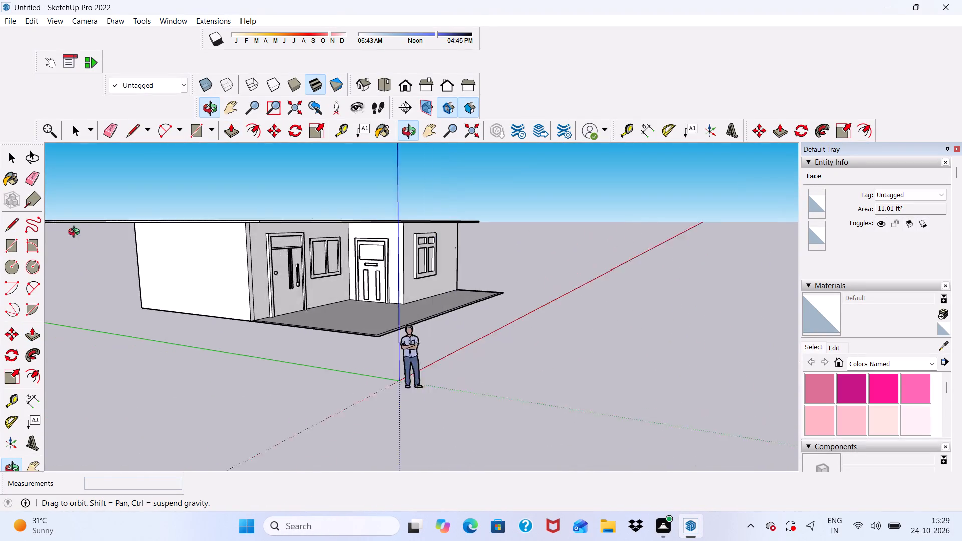
{"action": "middle_click_drag", "start_coordinate": [76, 233], "coordinate": [30, 237]}
{"action": "scroll", "coordinate": [233, 246], "scroll_direction": "up", "scroll_amount": 4}
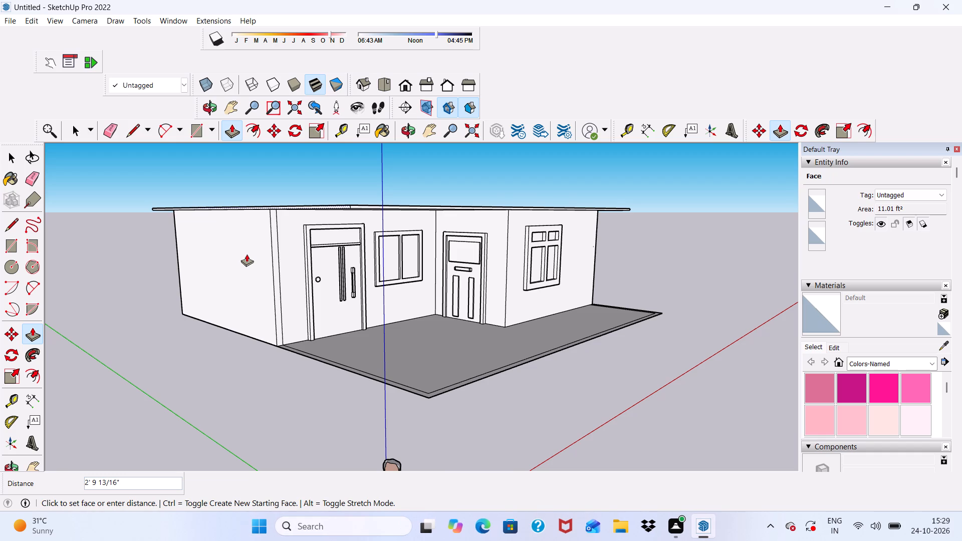
{"action": "middle_click_drag", "start_coordinate": [248, 254], "coordinate": [153, 278]}
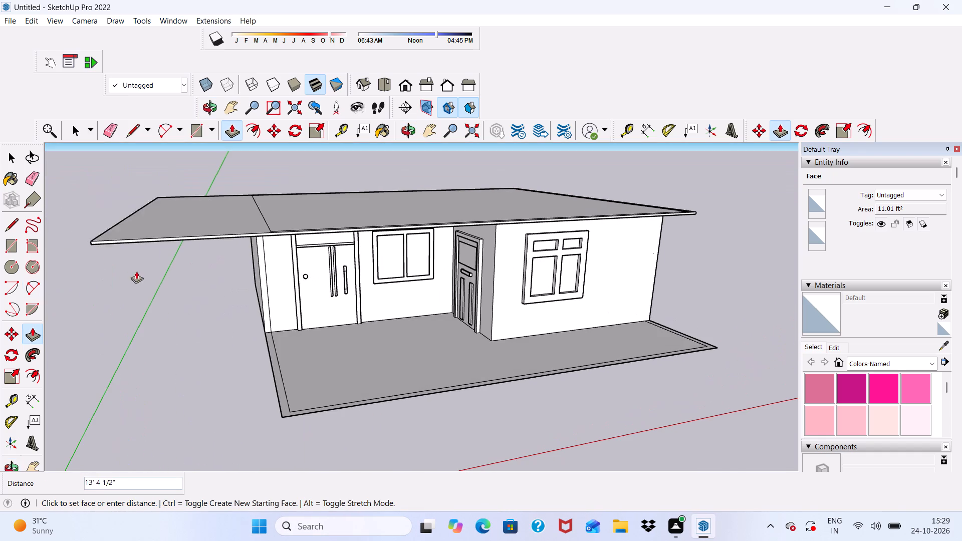
{"action": "scroll", "coordinate": [183, 260], "scroll_direction": "up", "scroll_amount": 4}
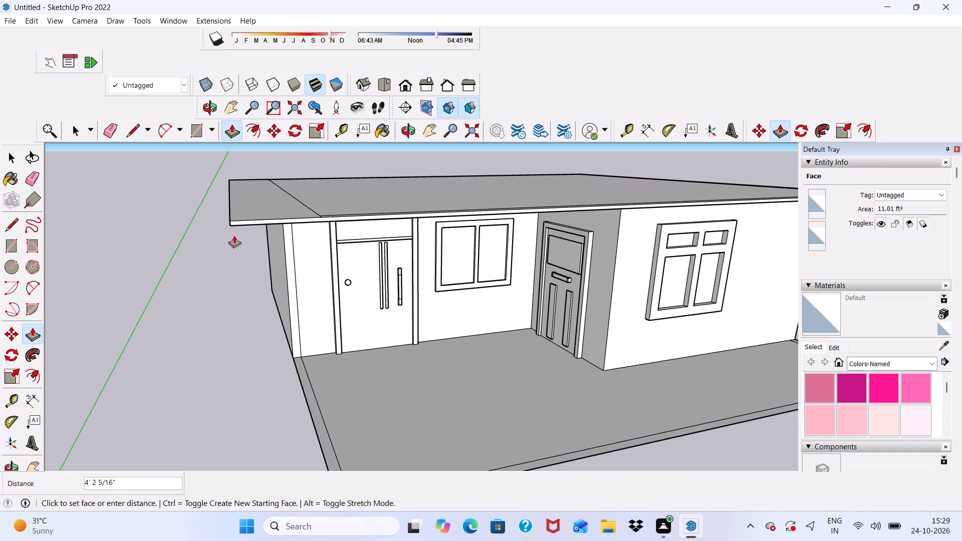
{"action": "left_click", "coordinate": [238, 234]}
Push/Pull the slab's entrance-side edge face outward by about another 2' 5".
{"action": "scroll", "coordinate": [238, 236], "scroll_direction": "down", "scroll_amount": 4}
{"action": "middle_click_drag", "start_coordinate": [269, 270], "coordinate": [203, 194]}
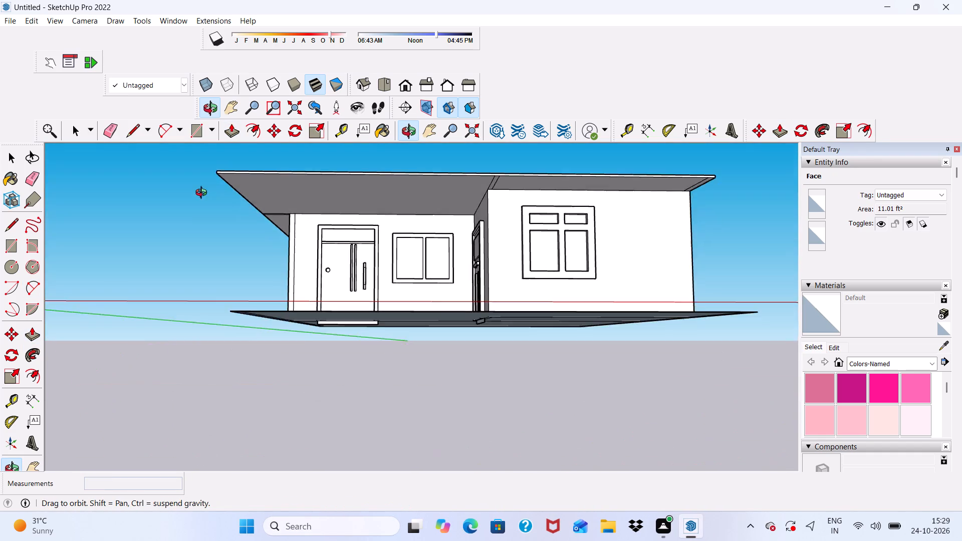
{"action": "middle_click_drag", "start_coordinate": [203, 194], "coordinate": [429, 304]}
{"action": "scroll", "coordinate": [402, 301], "scroll_direction": "up", "scroll_amount": 6}
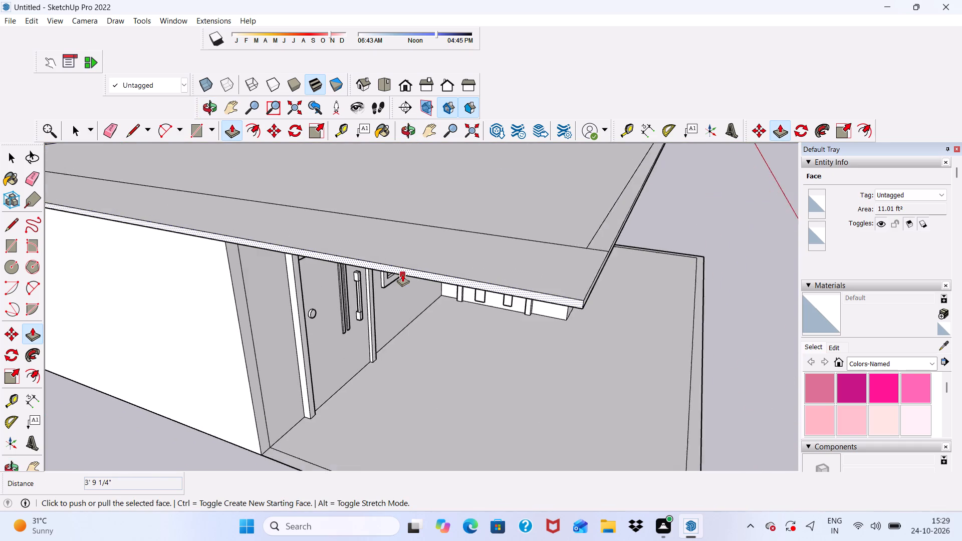
{"action": "scroll", "coordinate": [402, 274], "scroll_direction": "up", "scroll_amount": 2}
{"action": "left_click", "coordinate": [402, 267]}
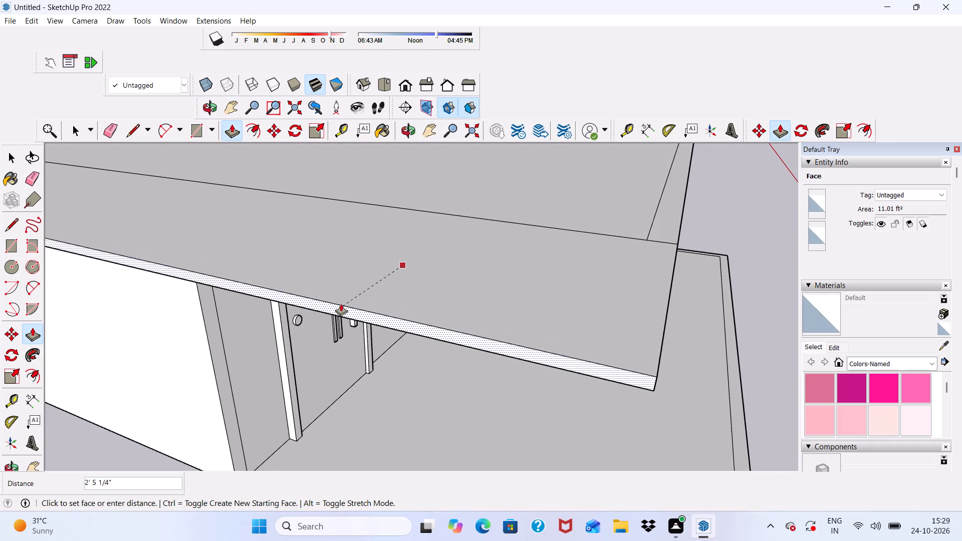
{"action": "left_click", "coordinate": [341, 304]}
Erase the seam lines on the extended slab's underside beside the entrance wall corner.
{"action": "scroll", "coordinate": [283, 309], "scroll_direction": "down", "scroll_amount": 6}
{"action": "middle_click_drag", "start_coordinate": [387, 312], "coordinate": [211, 203]}
{"action": "scroll", "coordinate": [211, 203], "scroll_direction": "up", "scroll_amount": 1}
{"action": "left_click", "coordinate": [106, 128]}
{"action": "scroll", "coordinate": [146, 210], "scroll_direction": "up", "scroll_amount": 2}
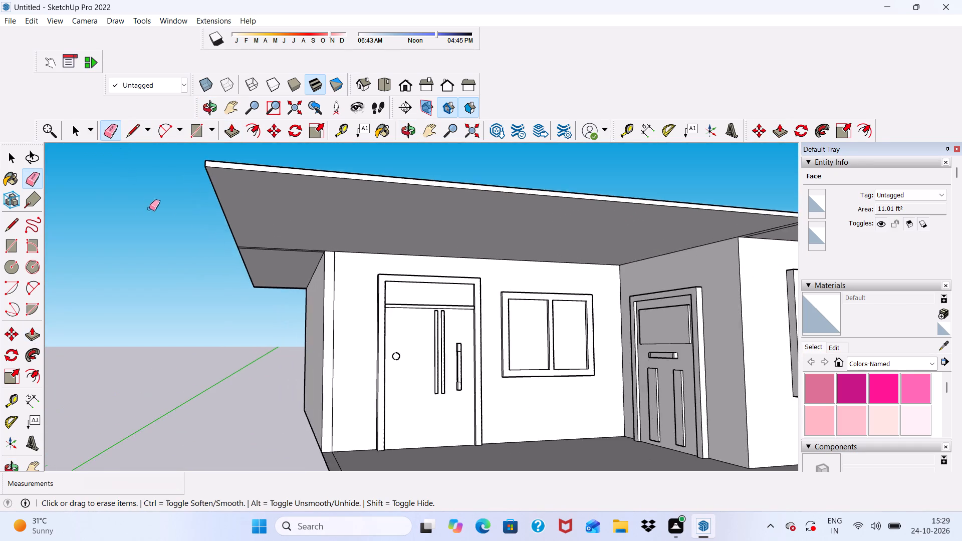
{"action": "scroll", "coordinate": [149, 208], "scroll_direction": "up", "scroll_amount": 5}
{"action": "left_click_drag", "start_coordinate": [310, 239], "coordinate": [311, 263]}
{"action": "scroll", "coordinate": [270, 240], "scroll_direction": "down", "scroll_amount": 10}
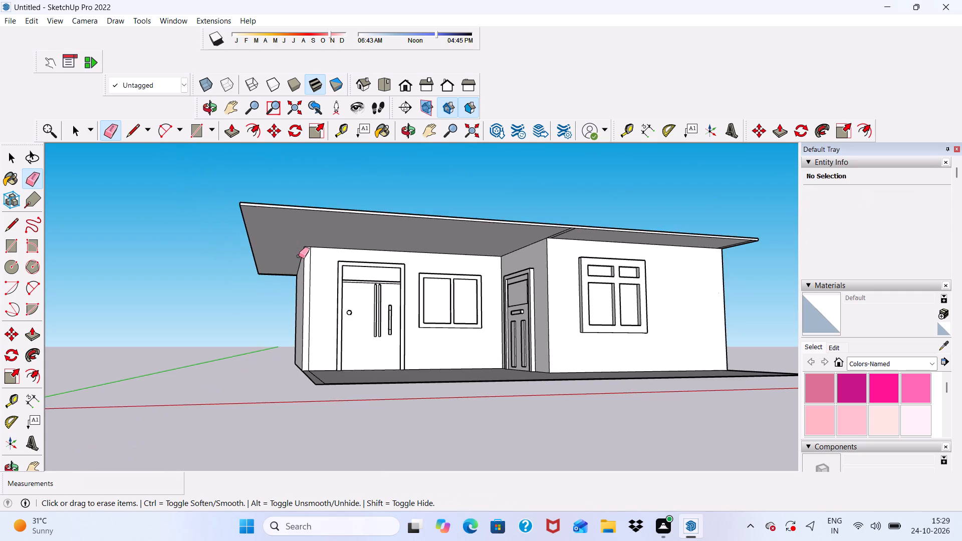
Erase the seam lines across the slab's top on the extended side and the inset line along its front edge.
{"action": "middle_click_drag", "start_coordinate": [299, 256], "coordinate": [294, 359]}
{"action": "scroll", "coordinate": [274, 281], "scroll_direction": "up", "scroll_amount": 3}
{"action": "left_click_drag", "start_coordinate": [304, 253], "coordinate": [318, 261]}
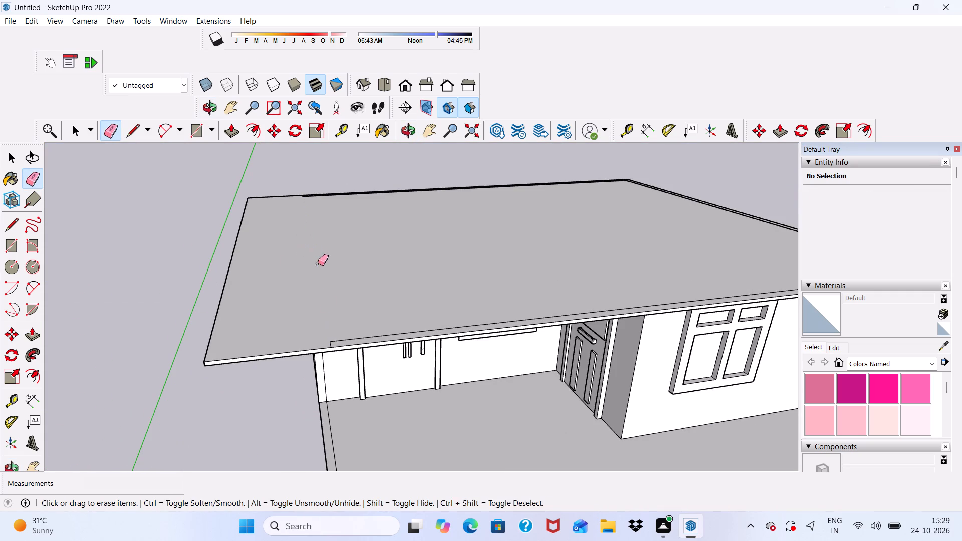
{"action": "scroll", "coordinate": [323, 308], "scroll_direction": "up", "scroll_amount": 2}
{"action": "left_click", "coordinate": [329, 352]}
{"action": "left_click", "coordinate": [336, 351]}
{"action": "scroll", "coordinate": [310, 317], "scroll_direction": "down", "scroll_amount": 3}
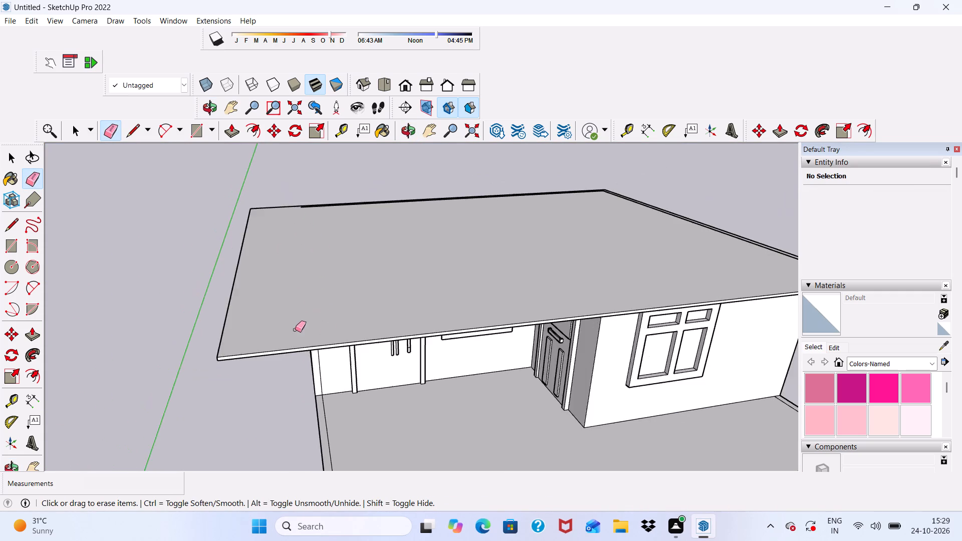
Erase the inset line segments along the top of the roof slab's side edge opposite the extended side.
{"action": "scroll", "coordinate": [295, 330], "scroll_direction": "down", "scroll_amount": 7}
{"action": "scroll", "coordinate": [667, 286], "scroll_direction": "up", "scroll_amount": 11}
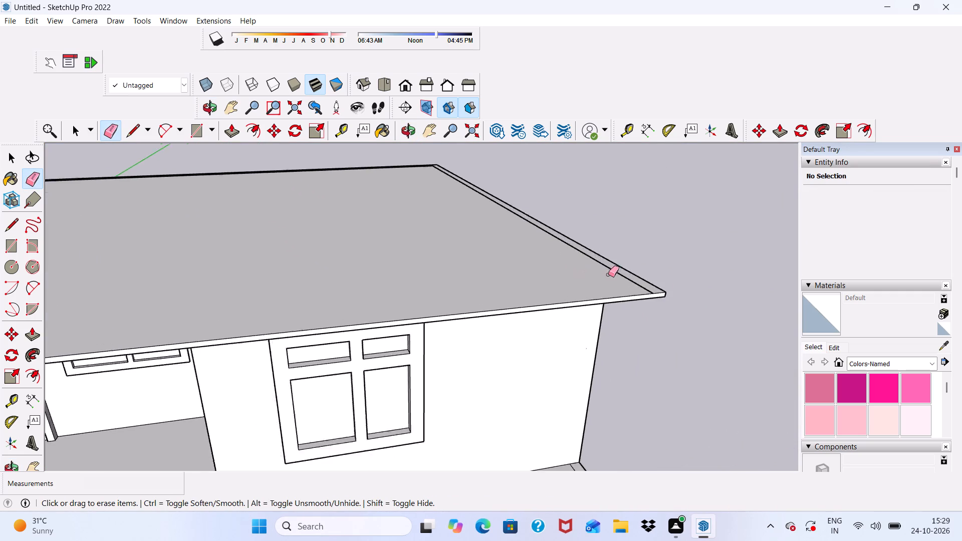
{"action": "scroll", "coordinate": [608, 275], "scroll_direction": "up", "scroll_amount": 2}
{"action": "scroll", "coordinate": [615, 274], "scroll_direction": "down", "scroll_amount": 1}
{"action": "scroll", "coordinate": [622, 274], "scroll_direction": "up", "scroll_amount": 2}
{"action": "left_click", "coordinate": [628, 275]}
{"action": "scroll", "coordinate": [625, 277], "scroll_direction": "down", "scroll_amount": 6}
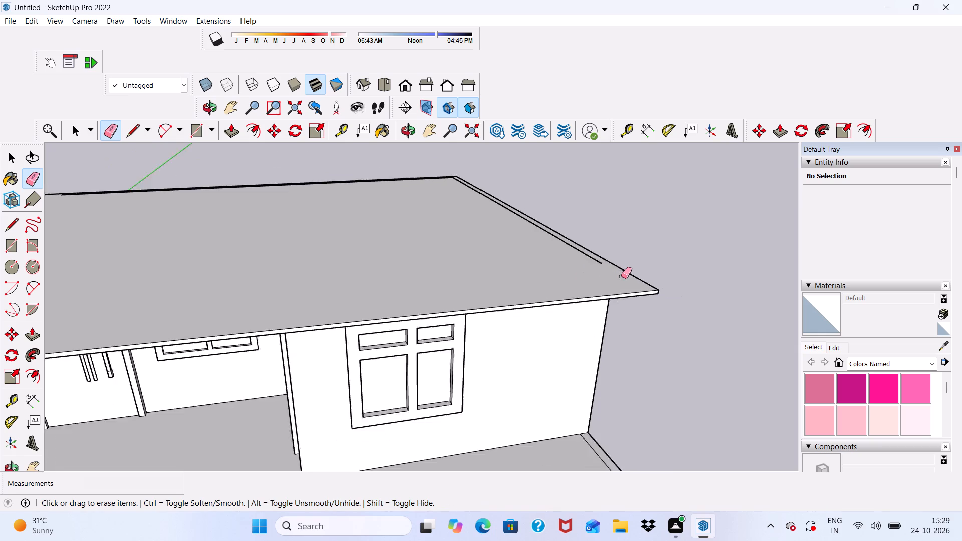
{"action": "scroll", "coordinate": [619, 272], "scroll_direction": "up", "scroll_amount": 5}
{"action": "scroll", "coordinate": [592, 251], "scroll_direction": "down", "scroll_amount": 1}
{"action": "scroll", "coordinate": [574, 249], "scroll_direction": "up", "scroll_amount": 4}
{"action": "left_click", "coordinate": [574, 249]}
{"action": "scroll", "coordinate": [574, 252], "scroll_direction": "down", "scroll_amount": 12}
{"action": "scroll", "coordinate": [547, 215], "scroll_direction": "up", "scroll_amount": 2}
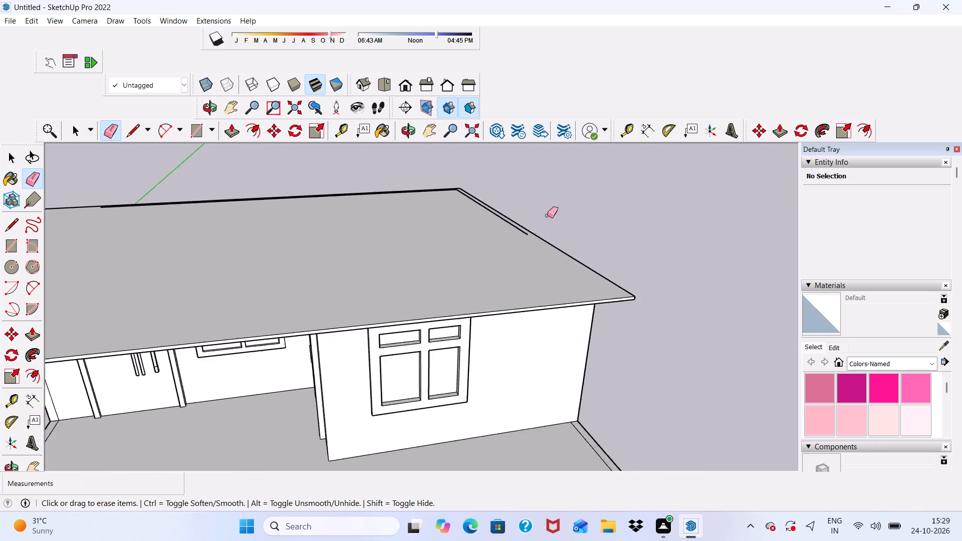
{"action": "scroll", "coordinate": [547, 215], "scroll_direction": "up", "scroll_amount": 3}
{"action": "scroll", "coordinate": [545, 214], "scroll_direction": "down", "scroll_amount": 1}
{"action": "scroll", "coordinate": [475, 257], "scroll_direction": "up", "scroll_amount": 10}
{"action": "left_click", "coordinate": [517, 212]}
{"action": "left_click", "coordinate": [517, 215]}
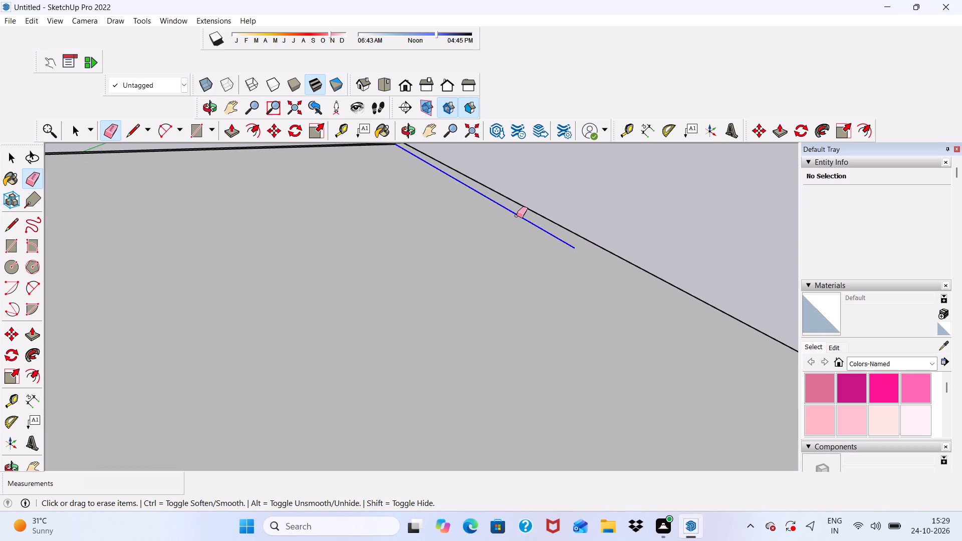
Erase the remaining inset line along the back edge of the roof slab's top face.
{"action": "scroll", "coordinate": [517, 215], "scroll_direction": "down", "scroll_amount": 12}
{"action": "middle_click_drag", "start_coordinate": [433, 248], "coordinate": [379, 426]}
{"action": "scroll", "coordinate": [312, 290], "scroll_direction": "up", "scroll_amount": 1}
{"action": "scroll", "coordinate": [304, 243], "scroll_direction": "down", "scroll_amount": 5}
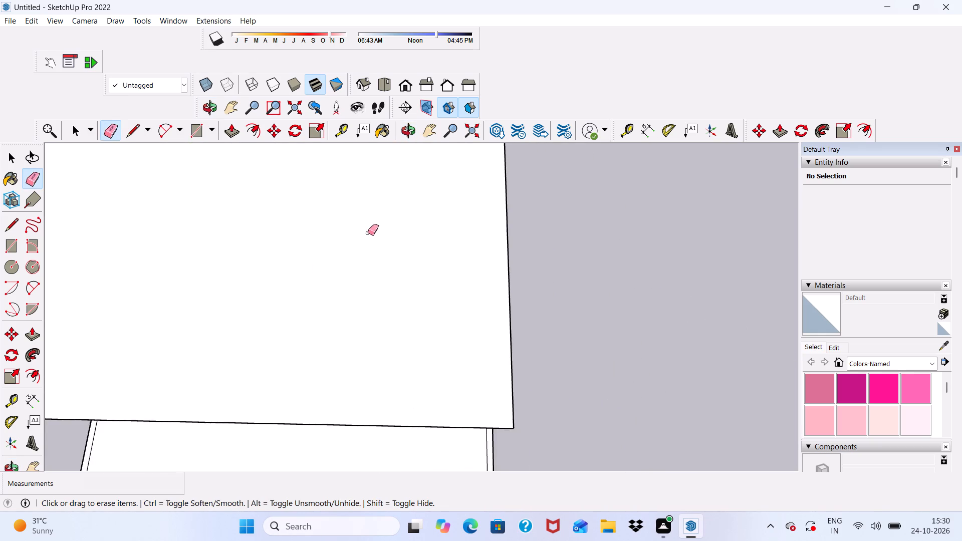
{"action": "scroll", "coordinate": [368, 233], "scroll_direction": "down", "scroll_amount": 15}
{"action": "scroll", "coordinate": [336, 187], "scroll_direction": "up", "scroll_amount": 2}
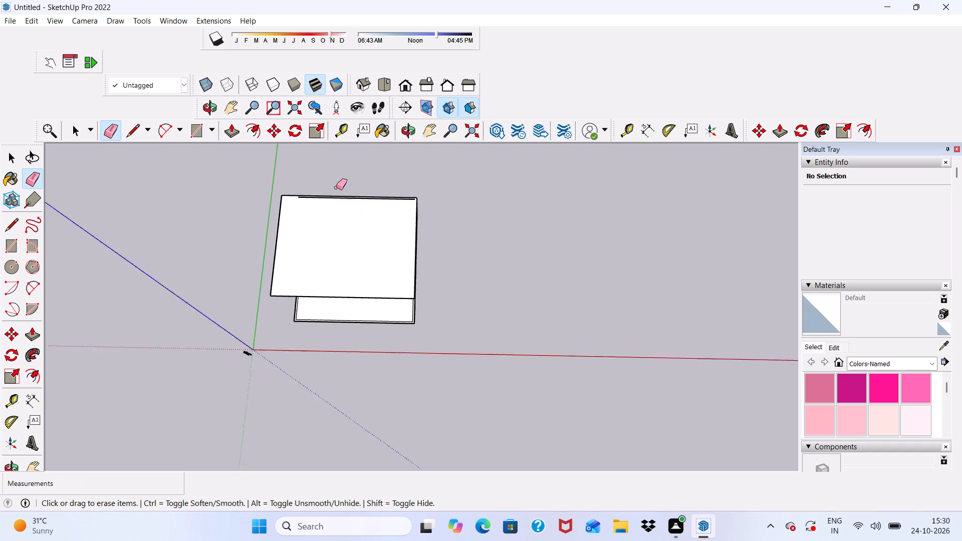
{"action": "scroll", "coordinate": [336, 187], "scroll_direction": "up", "scroll_amount": 18}
{"action": "left_click_drag", "start_coordinate": [343, 199], "coordinate": [344, 205]}
{"action": "scroll", "coordinate": [317, 215], "scroll_direction": "down", "scroll_amount": 6}
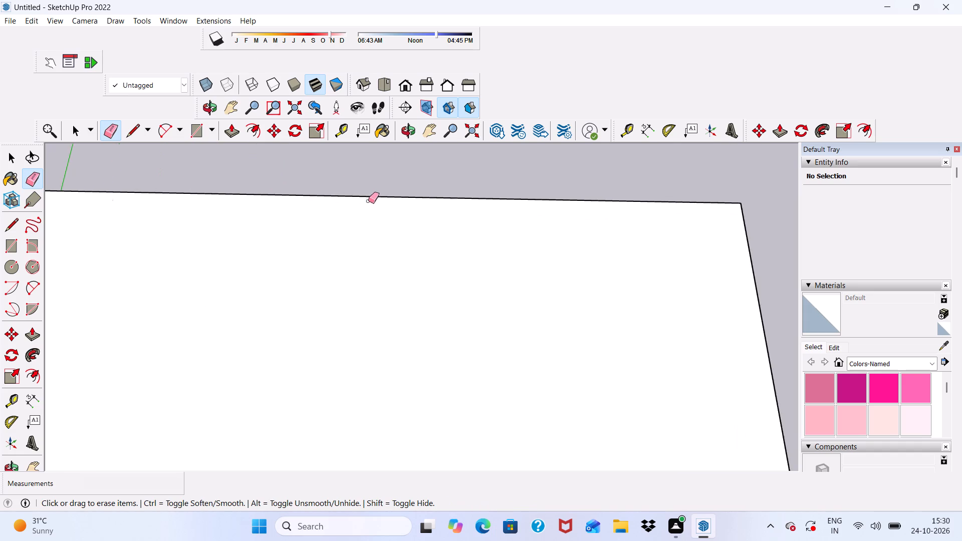
{"action": "scroll", "coordinate": [368, 201], "scroll_direction": "down", "scroll_amount": 5}
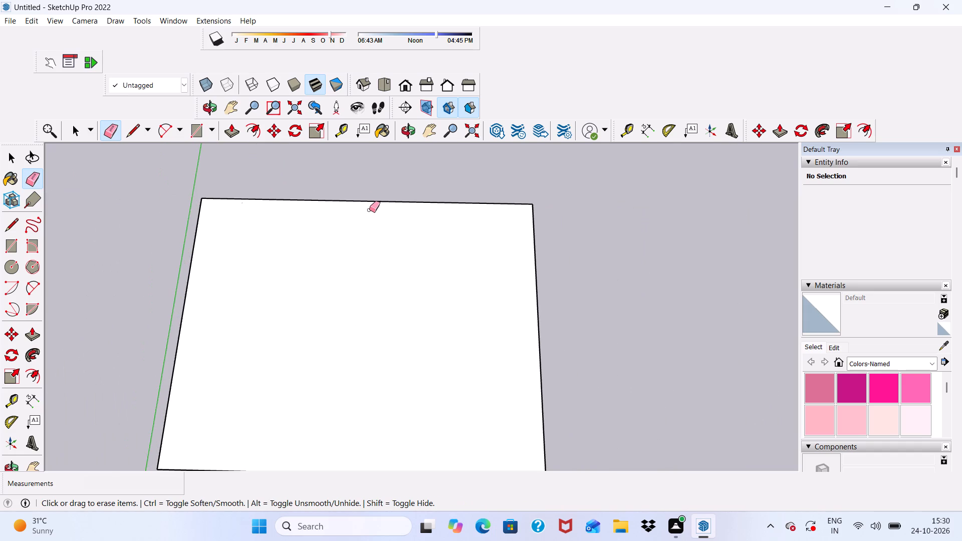
{"action": "key", "text": "space"}
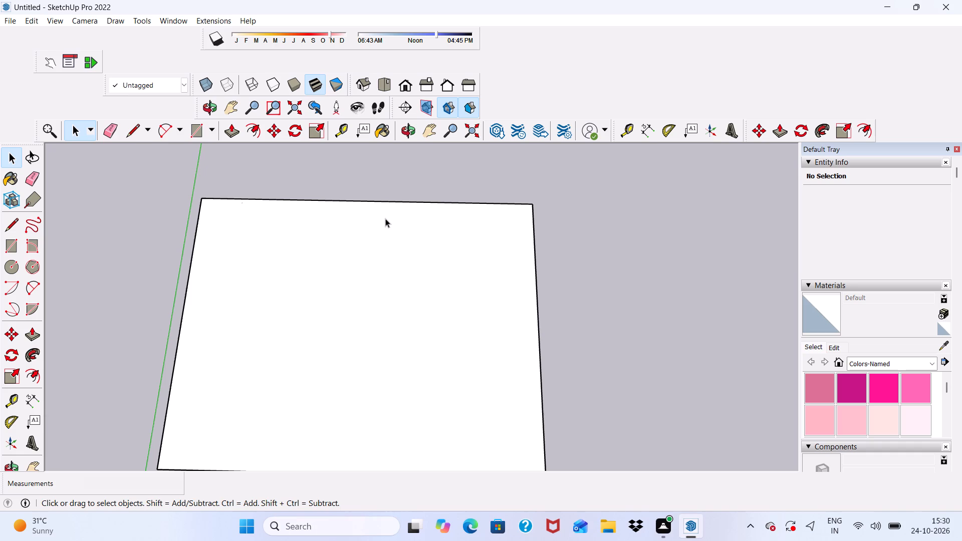
Erase the seam lines on the slab's underside between the projecting window wall's inner corner and the front edge.
{"action": "scroll", "coordinate": [394, 261], "scroll_direction": "down", "scroll_amount": 1}
{"action": "scroll", "coordinate": [306, 282], "scroll_direction": "down", "scroll_amount": 5}
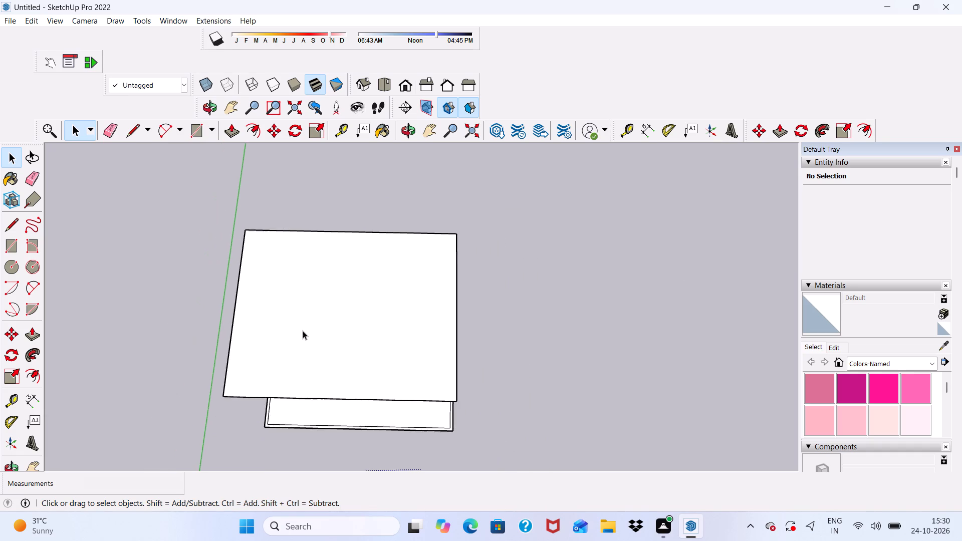
{"action": "middle_click_drag", "start_coordinate": [303, 331], "coordinate": [319, 210]}
{"action": "scroll", "coordinate": [263, 285], "scroll_direction": "up", "scroll_amount": 5}
{"action": "scroll", "coordinate": [259, 371], "scroll_direction": "down", "scroll_amount": 1}
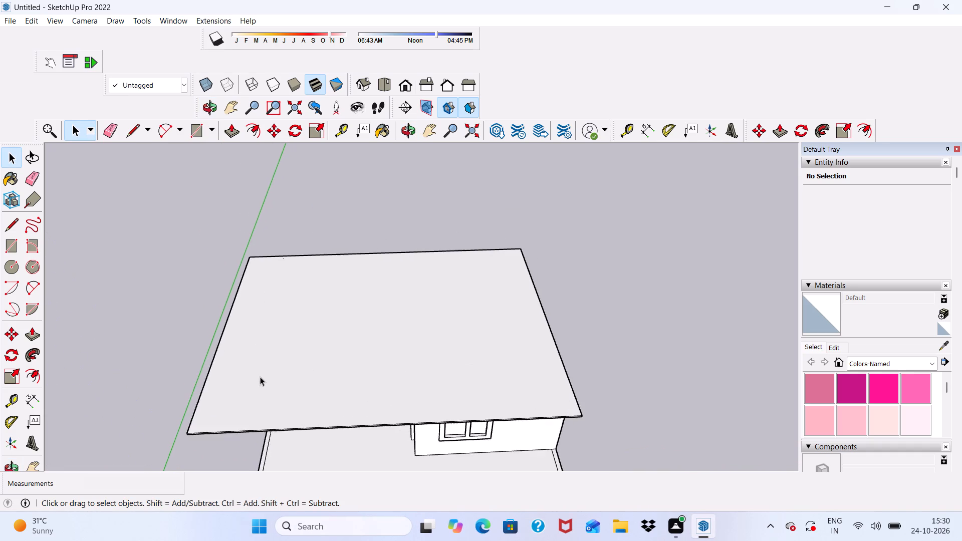
{"action": "middle_click_drag", "start_coordinate": [260, 377], "coordinate": [251, 181]}
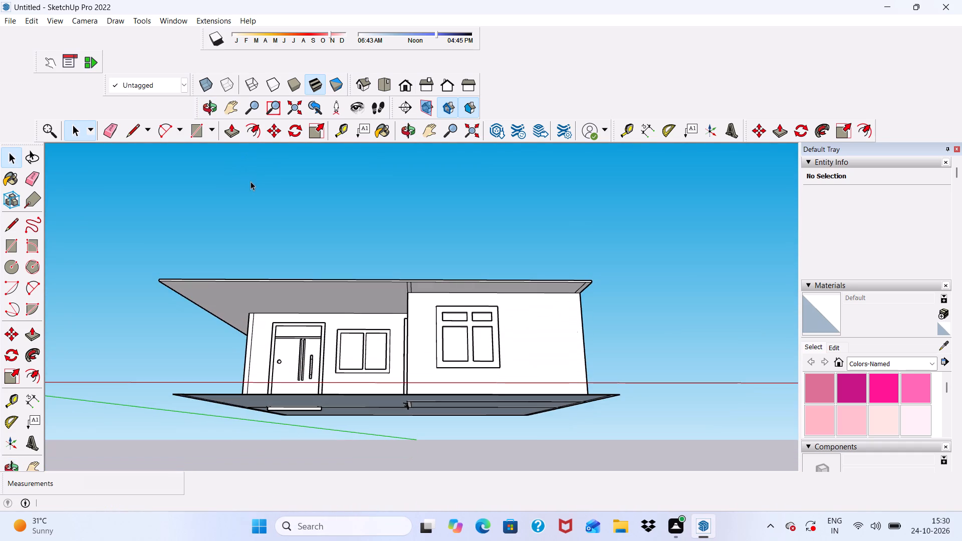
{"action": "left_click", "coordinate": [106, 130]}
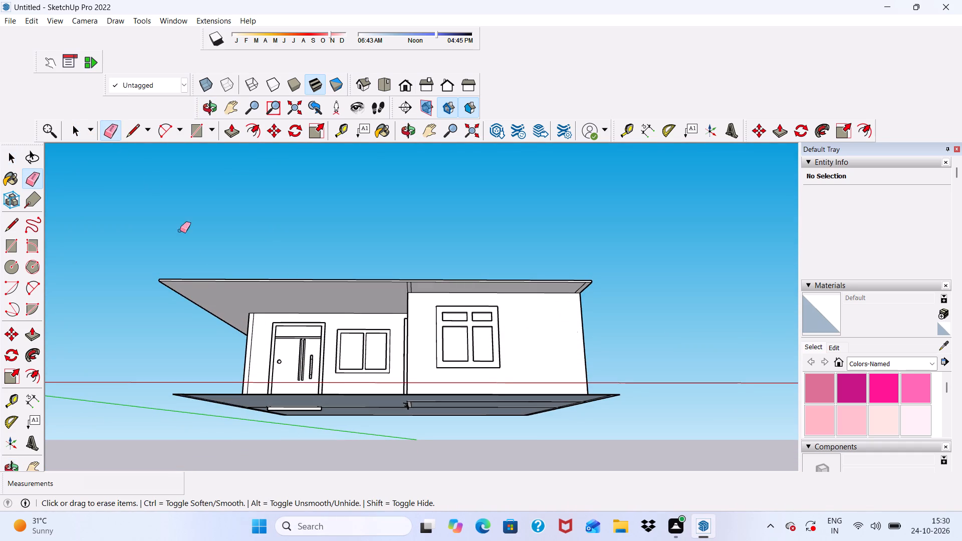
{"action": "scroll", "coordinate": [294, 333], "scroll_direction": "up", "scroll_amount": 5}
{"action": "scroll", "coordinate": [485, 268], "scroll_direction": "up", "scroll_amount": 4}
{"action": "scroll", "coordinate": [546, 240], "scroll_direction": "up", "scroll_amount": 3}
{"action": "left_click_drag", "start_coordinate": [526, 226], "coordinate": [507, 226]}
{"action": "key", "text": "space"}
{"action": "scroll", "coordinate": [489, 198], "scroll_direction": "down", "scroll_amount": 6}
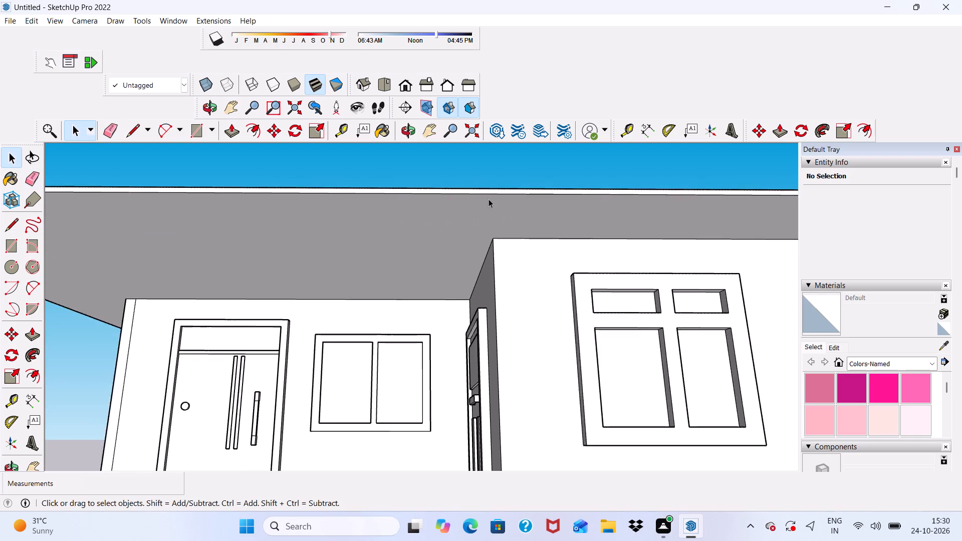
Erase the remaining seam line on the slab's underside at the outer corner of the projecting window wall.
{"action": "scroll", "coordinate": [489, 199], "scroll_direction": "down", "scroll_amount": 4}
{"action": "middle_click_drag", "start_coordinate": [492, 203], "coordinate": [524, 188]}
{"action": "scroll", "coordinate": [524, 189], "scroll_direction": "up", "scroll_amount": 1}
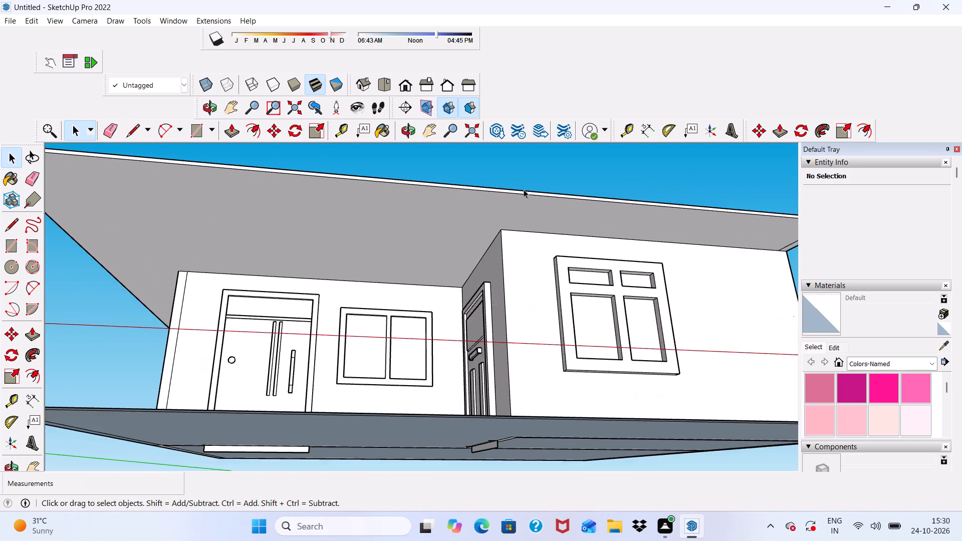
{"action": "scroll", "coordinate": [520, 197], "scroll_direction": "down", "scroll_amount": 5}
{"action": "left_click", "coordinate": [116, 130]}
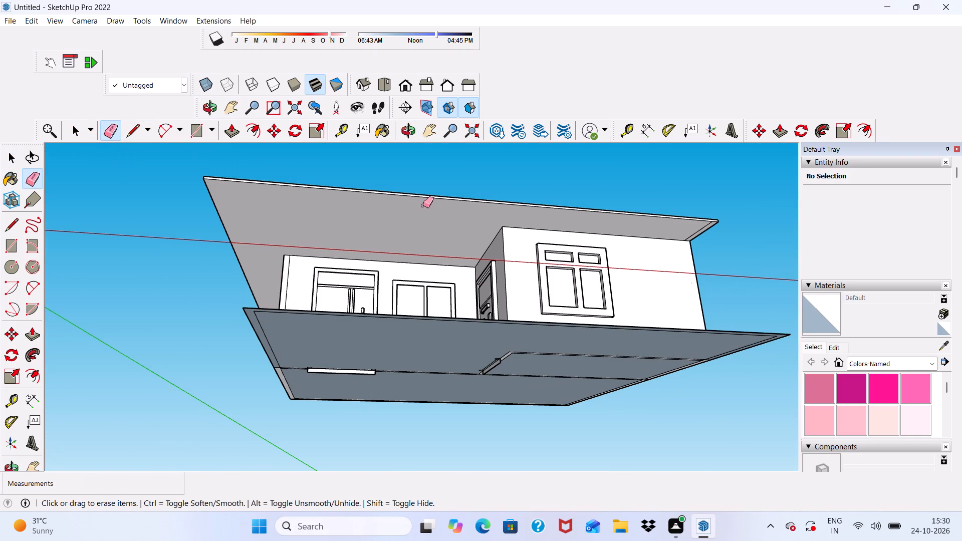
{"action": "scroll", "coordinate": [651, 260], "scroll_direction": "up", "scroll_amount": 19}
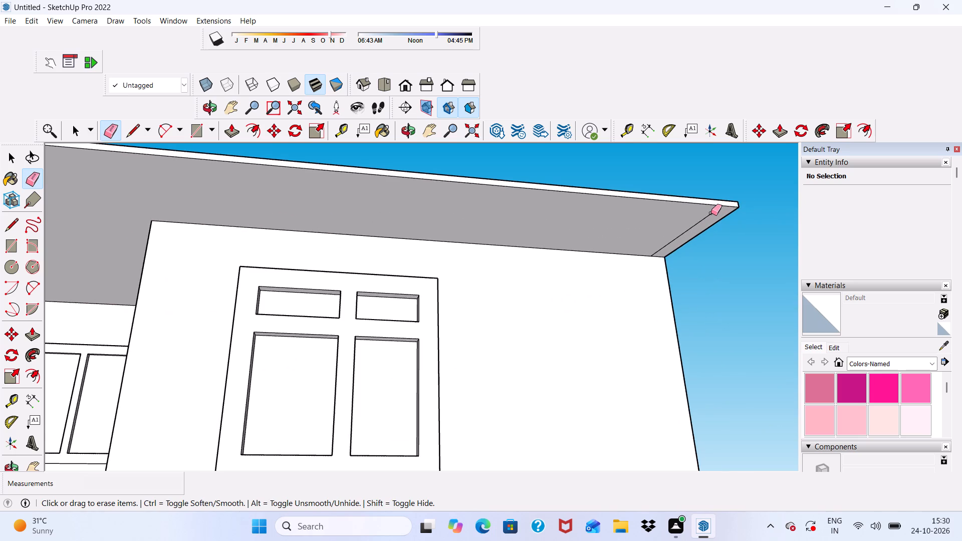
{"action": "left_click", "coordinate": [711, 213]}
{"action": "key", "text": "space"}
Offset the outline of the roof slab's top face inward by 9".
{"action": "scroll", "coordinate": [710, 213], "scroll_direction": "down", "scroll_amount": 9}
{"action": "middle_click_drag", "start_coordinate": [642, 174], "coordinate": [591, 302]}
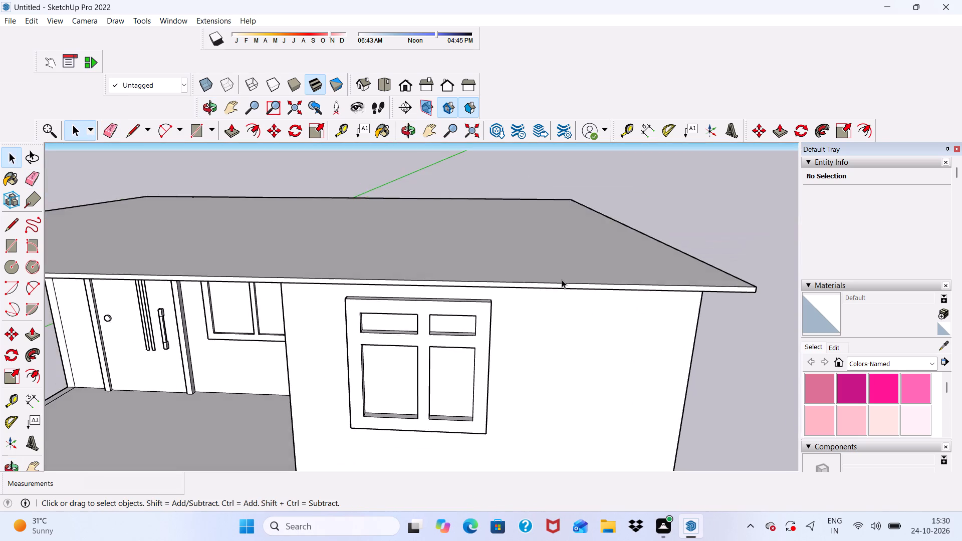
{"action": "scroll", "coordinate": [553, 262], "scroll_direction": "down", "scroll_amount": 7}
{"action": "middle_click_drag", "start_coordinate": [553, 251], "coordinate": [521, 367]}
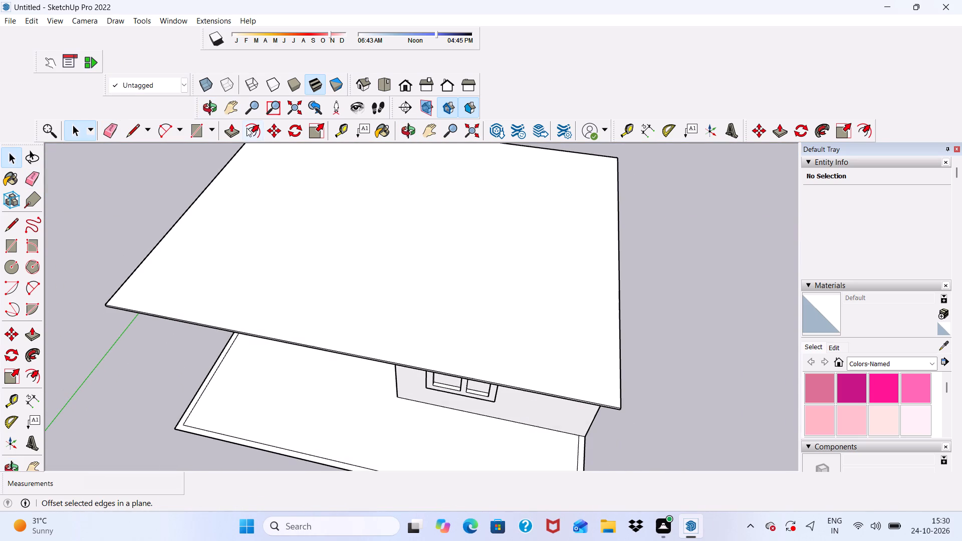
{"action": "left_click", "coordinate": [259, 129]}
{"action": "left_click", "coordinate": [171, 276]}
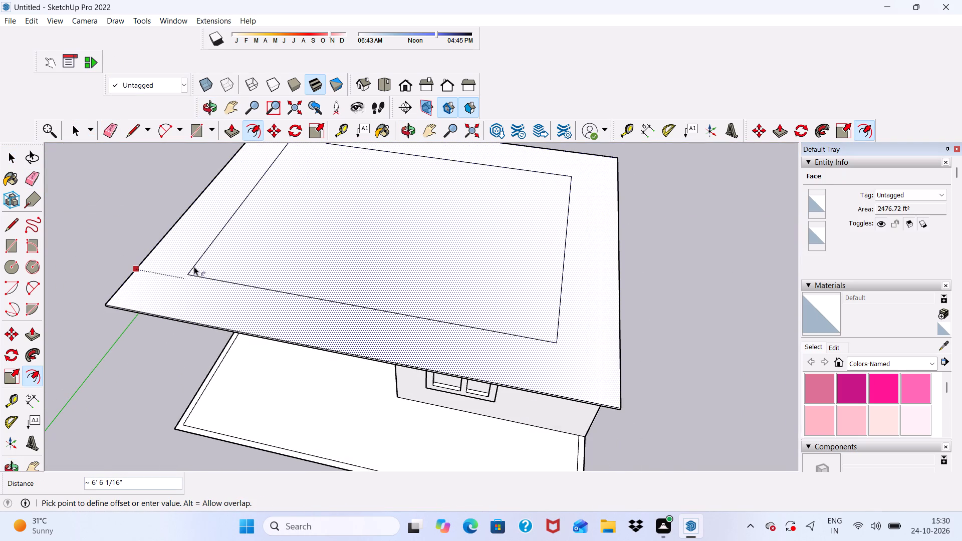
{"action": "type", "text": "9\""}
{"action": "key", "text": "Return"}
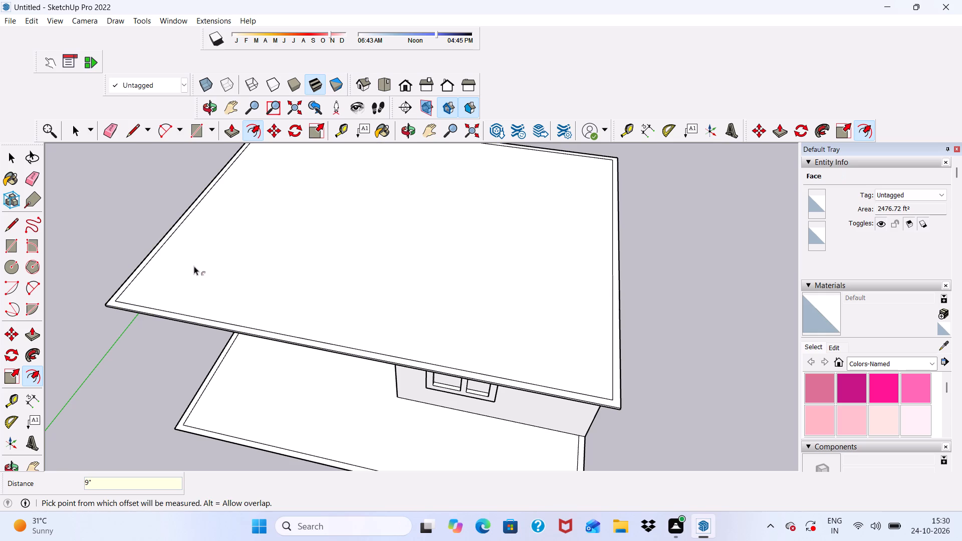
{"action": "key", "text": "space"}
Draw a 9" line from each front corner of the inset outline straight to the slab's front edge.
{"action": "scroll", "coordinate": [211, 303], "scroll_direction": "down", "scroll_amount": 7}
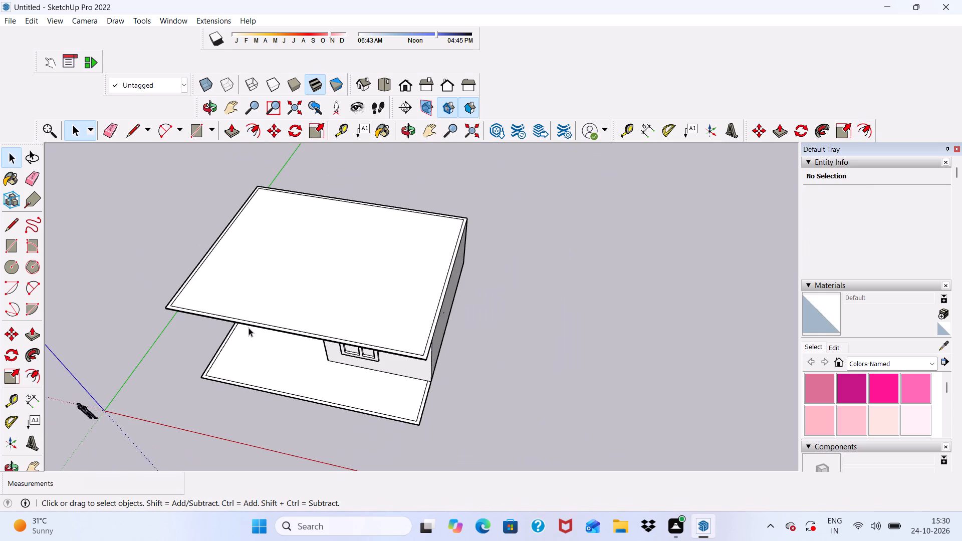
{"action": "middle_click_drag", "start_coordinate": [249, 328], "coordinate": [278, 364]}
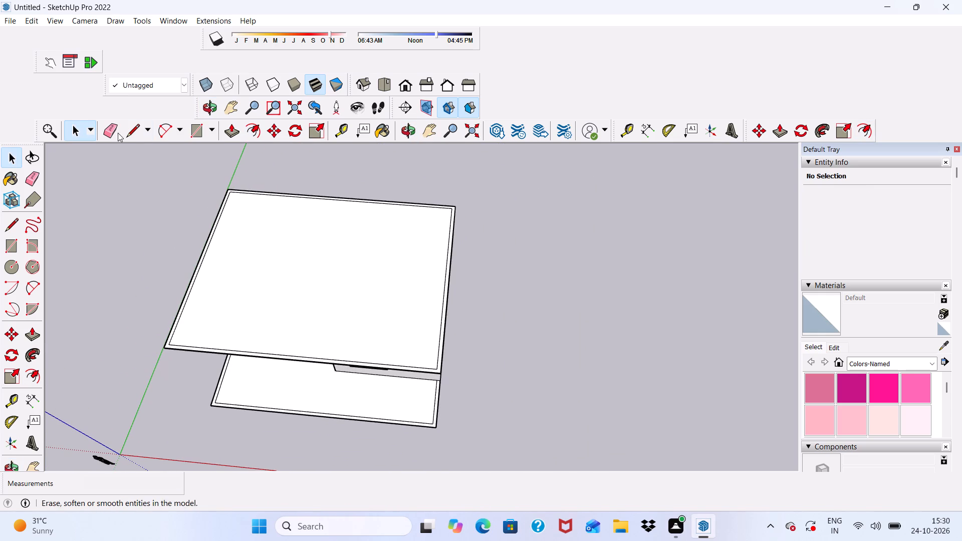
{"action": "left_click", "coordinate": [126, 133]}
{"action": "scroll", "coordinate": [154, 306], "scroll_direction": "down", "scroll_amount": 1}
{"action": "scroll", "coordinate": [151, 311], "scroll_direction": "up", "scroll_amount": 9}
{"action": "scroll", "coordinate": [151, 310], "scroll_direction": "down", "scroll_amount": 3}
{"action": "middle_click_drag", "start_coordinate": [154, 312], "coordinate": [182, 305]}
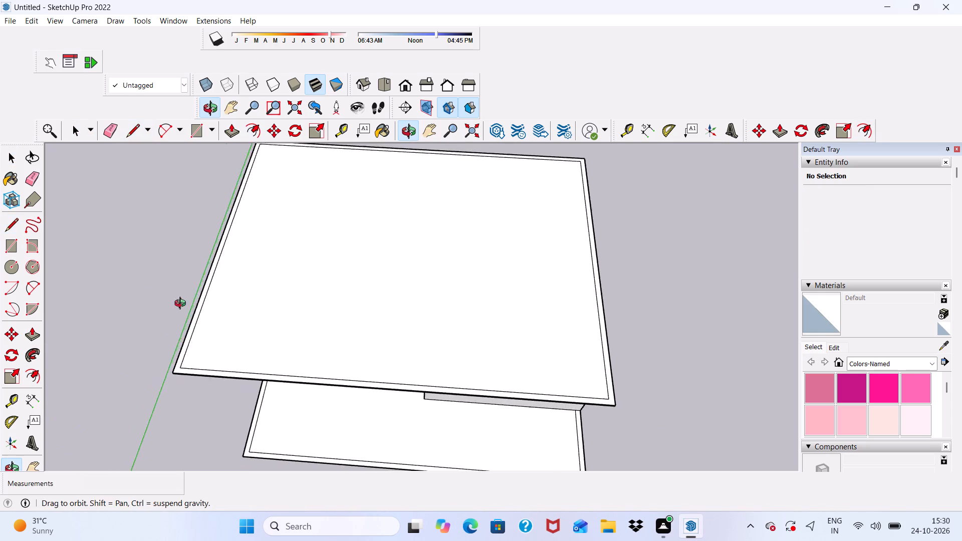
{"action": "middle_click_drag", "start_coordinate": [182, 305], "coordinate": [220, 302]}
{"action": "scroll", "coordinate": [239, 362], "scroll_direction": "up", "scroll_amount": 2}
{"action": "scroll", "coordinate": [237, 314], "scroll_direction": "down", "scroll_amount": 3}
{"action": "scroll", "coordinate": [203, 406], "scroll_direction": "up", "scroll_amount": 9}
{"action": "scroll", "coordinate": [235, 264], "scroll_direction": "down", "scroll_amount": 5}
{"action": "scroll", "coordinate": [230, 452], "scroll_direction": "up", "scroll_amount": 3}
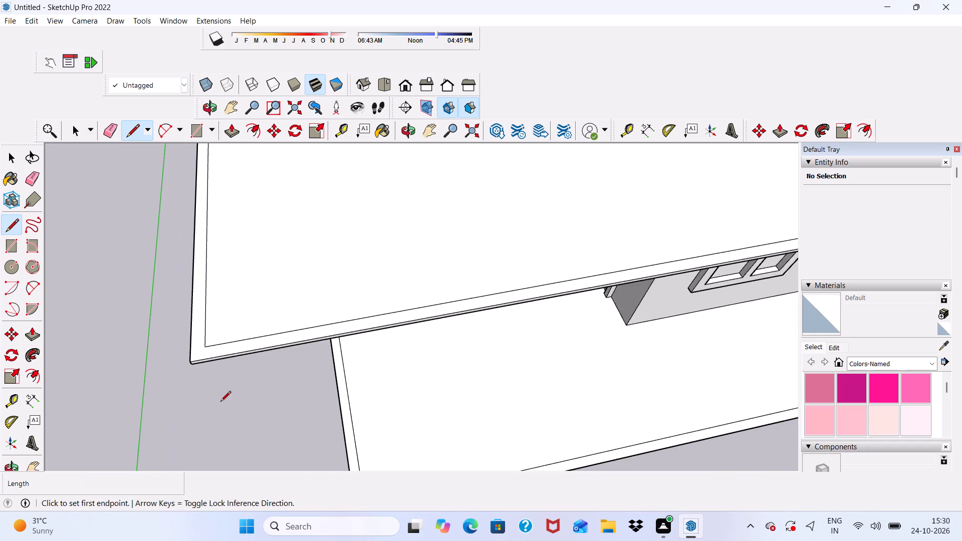
{"action": "scroll", "coordinate": [220, 402], "scroll_direction": "up", "scroll_amount": 10}
{"action": "scroll", "coordinate": [220, 320], "scroll_direction": "up", "scroll_amount": 3}
{"action": "left_click", "coordinate": [220, 319]}
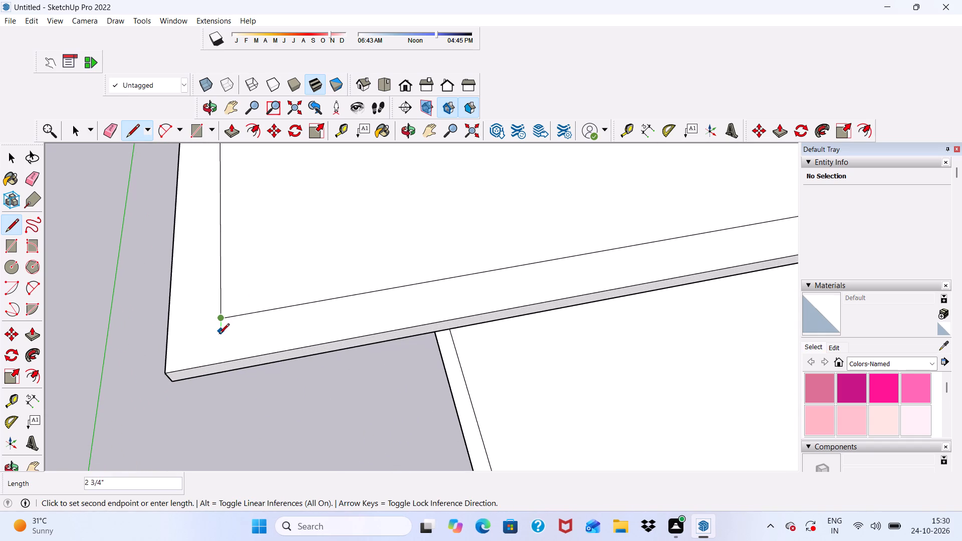
{"action": "left_click", "coordinate": [221, 360]}
{"action": "scroll", "coordinate": [140, 353], "scroll_direction": "down", "scroll_amount": 8}
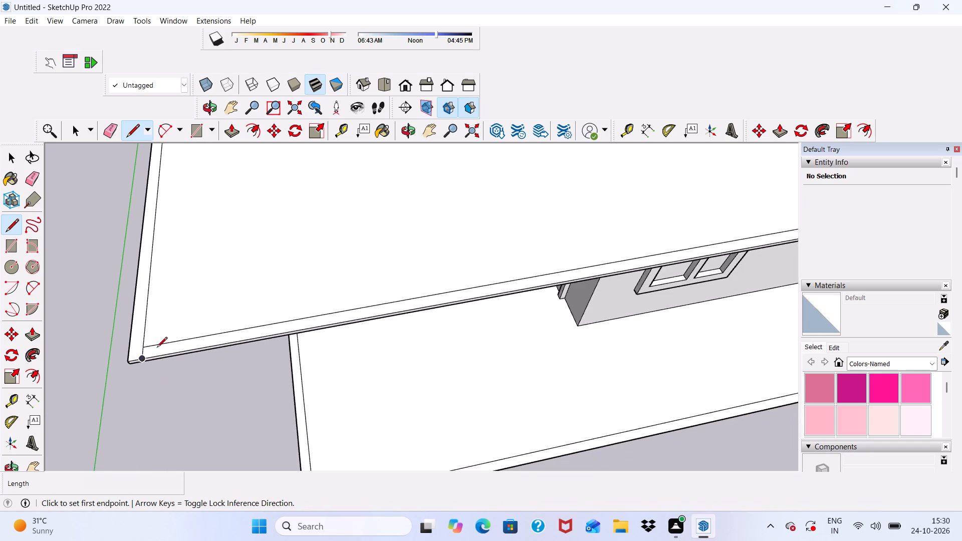
{"action": "scroll", "coordinate": [157, 348], "scroll_direction": "down", "scroll_amount": 9}
{"action": "scroll", "coordinate": [703, 276], "scroll_direction": "up", "scroll_amount": 15}
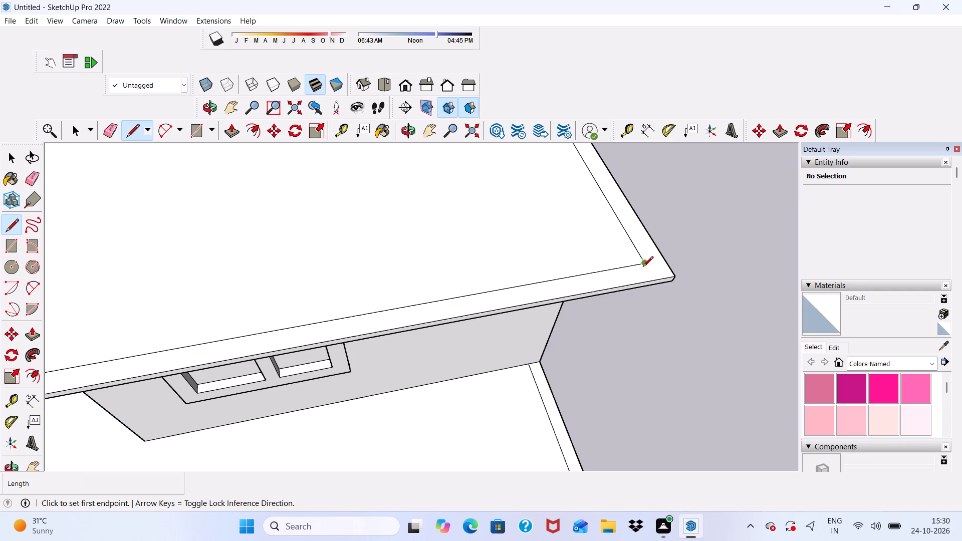
{"action": "left_click", "coordinate": [643, 266]}
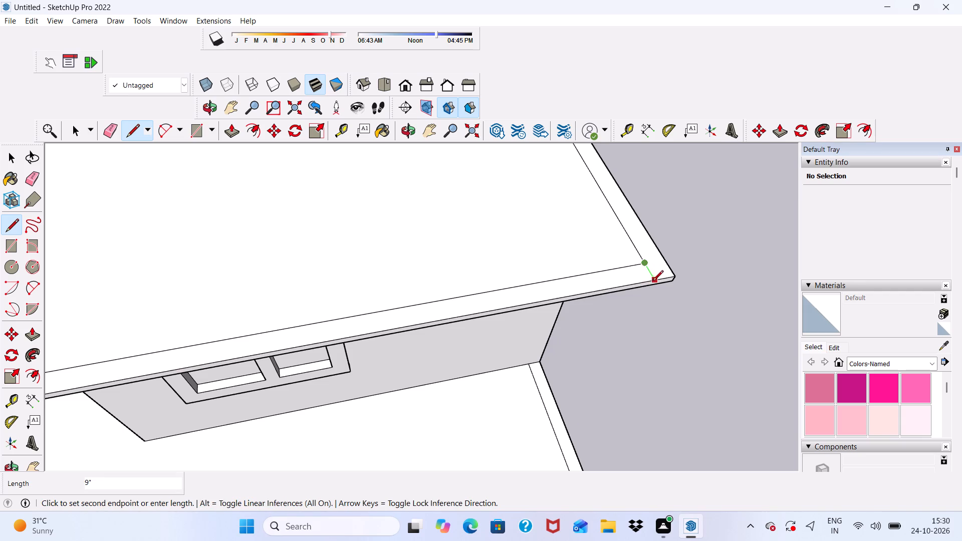
{"action": "left_click", "coordinate": [653, 282]}
Push/Pull the U-shaped border strip along the slab's back and two sides up 10' as upper-floor walls.
{"action": "scroll", "coordinate": [645, 273], "scroll_direction": "down", "scroll_amount": 3}
{"action": "key", "text": "space"}
{"action": "scroll", "coordinate": [652, 258], "scroll_direction": "up", "scroll_amount": 2}
{"action": "left_click", "coordinate": [654, 256]}
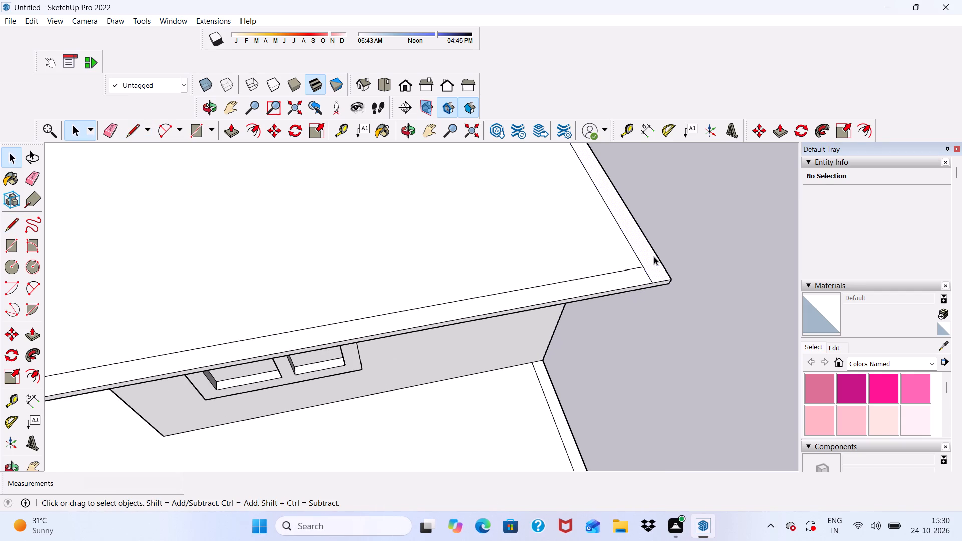
{"action": "left_click", "coordinate": [235, 128]}
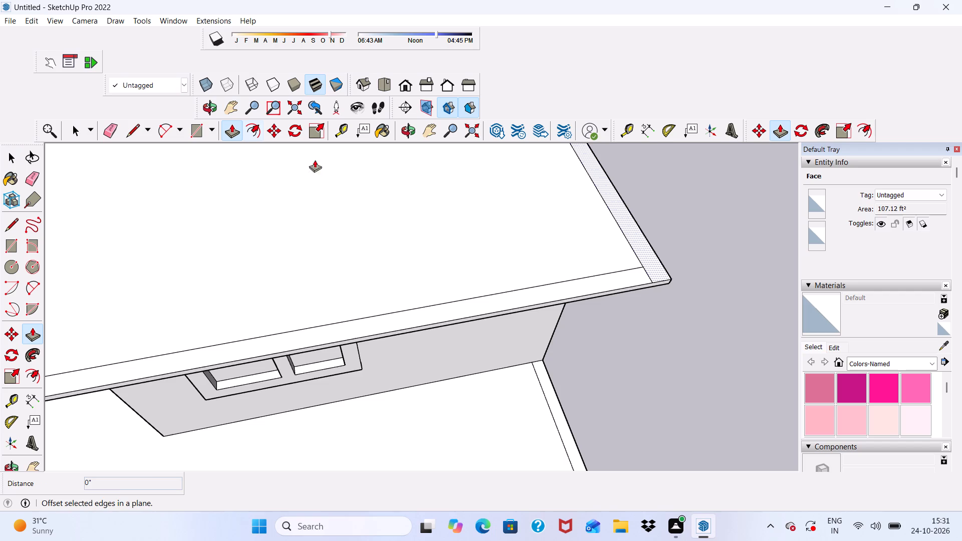
{"action": "scroll", "coordinate": [669, 286], "scroll_direction": "up", "scroll_amount": 2}
{"action": "left_click", "coordinate": [659, 272]}
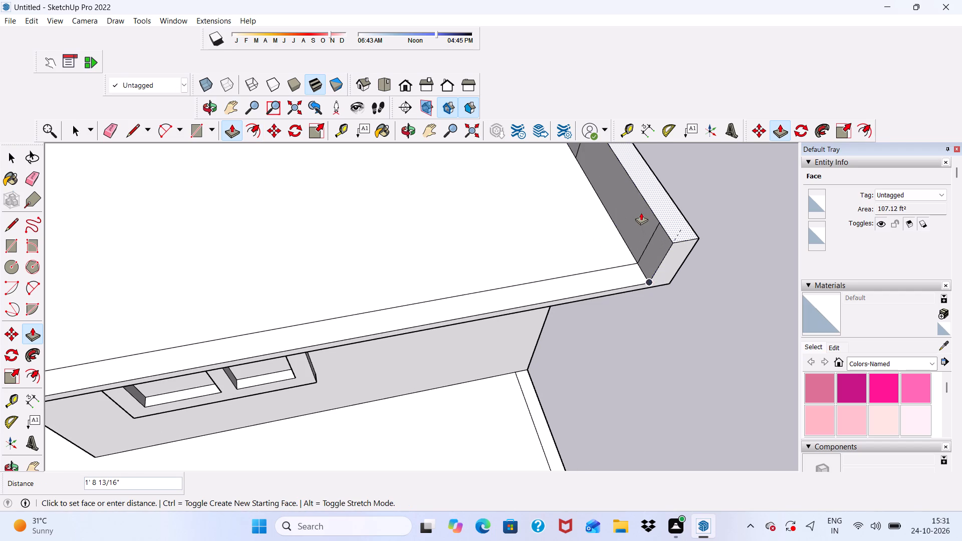
{"action": "type", "text": "10'"}
{"action": "key", "text": "Return"}
{"action": "scroll", "coordinate": [657, 146], "scroll_direction": "down", "scroll_amount": 8}
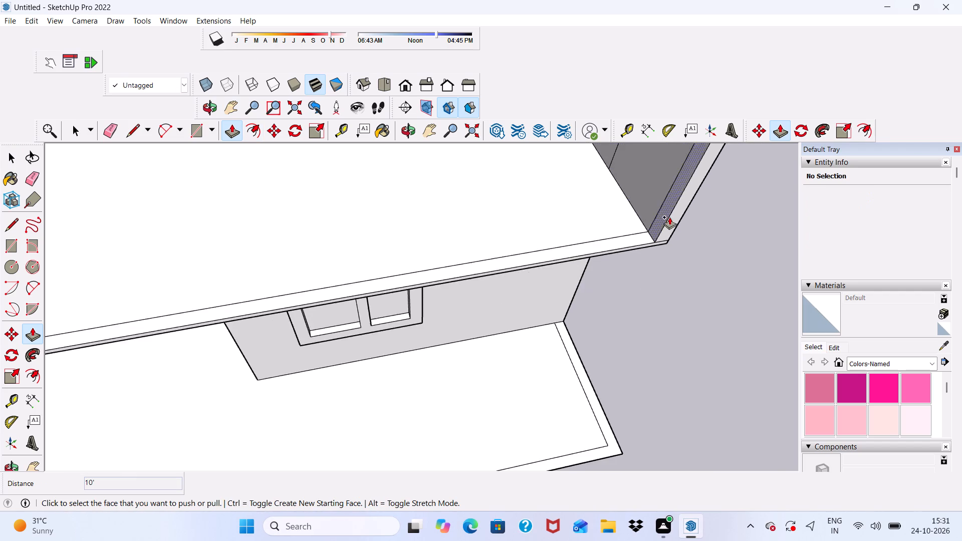
{"action": "scroll", "coordinate": [669, 217], "scroll_direction": "down", "scroll_amount": 13}
{"action": "middle_click_drag", "start_coordinate": [608, 269], "coordinate": [512, 134]}
{"action": "scroll", "coordinate": [325, 187], "scroll_direction": "up", "scroll_amount": 1}
{"action": "scroll", "coordinate": [325, 188], "scroll_direction": "down", "scroll_amount": 5}
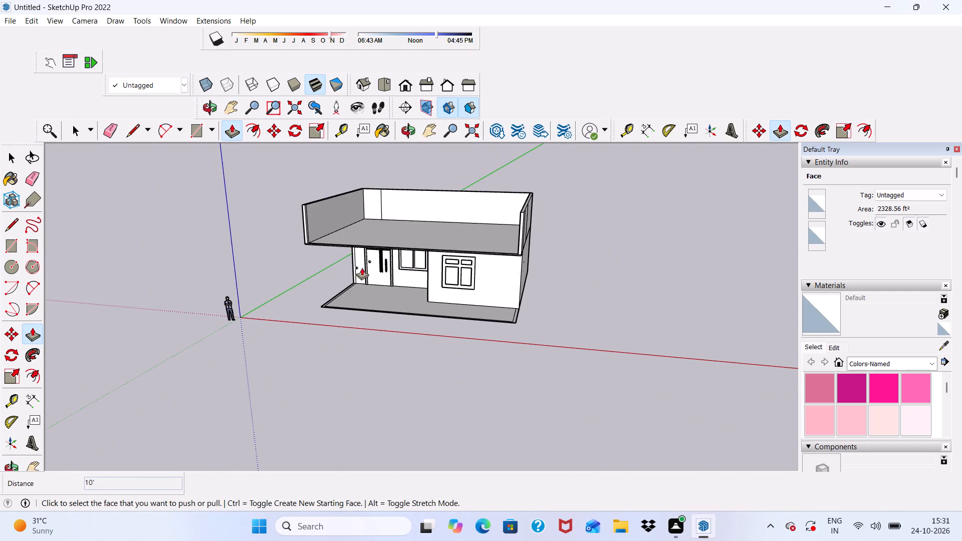
{"action": "middle_click_drag", "start_coordinate": [362, 267], "coordinate": [422, 327]}
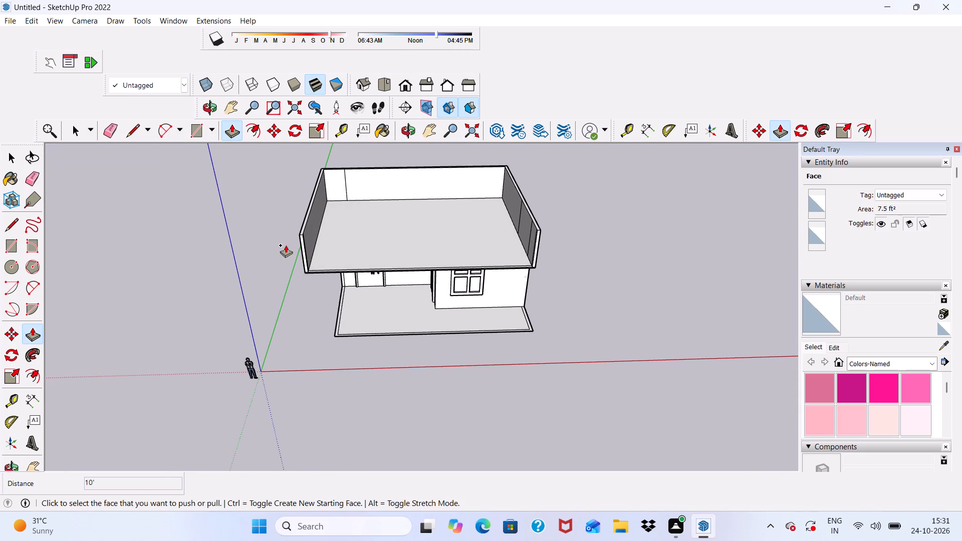
Undo the 10' extrusion of the U-shaped upper-floor wall strip.
{"action": "scroll", "coordinate": [286, 245], "scroll_direction": "up", "scroll_amount": 4}
{"action": "scroll", "coordinate": [319, 214], "scroll_direction": "up", "scroll_amount": 3}
{"action": "scroll", "coordinate": [319, 214], "scroll_direction": "down", "scroll_amount": 3}
{"action": "middle_click_drag", "start_coordinate": [324, 218], "coordinate": [308, 169]}
{"action": "scroll", "coordinate": [308, 169], "scroll_direction": "up", "scroll_amount": 3}
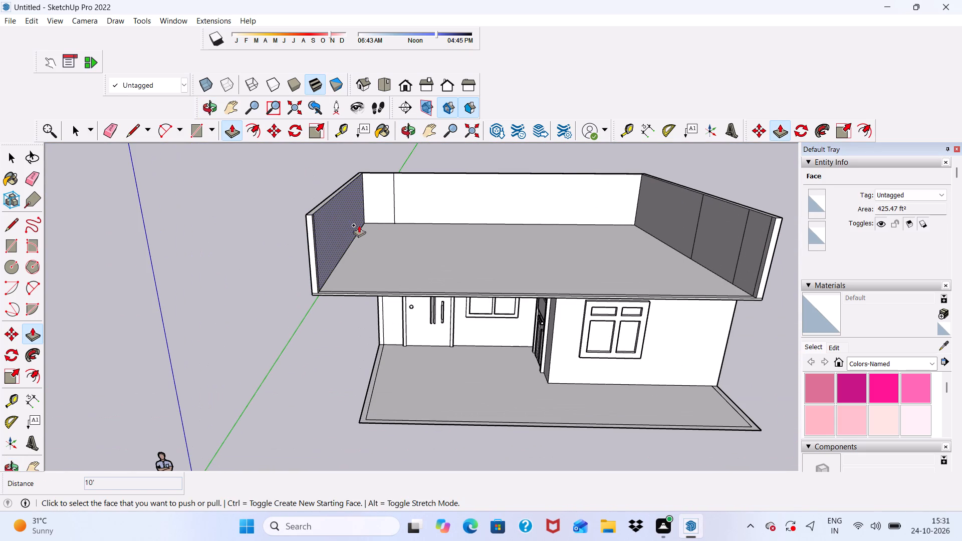
{"action": "key", "text": "ctrl+z"}
Draw a short line from the inset outline's back-left corner straight out to the slab's left edge, splitting the border strip.
{"action": "scroll", "coordinate": [192, 131], "scroll_direction": "up", "scroll_amount": 4}
{"action": "key", "text": "space"}
{"action": "left_click", "coordinate": [129, 127]}
{"action": "scroll", "coordinate": [234, 187], "scroll_direction": "up", "scroll_amount": 3}
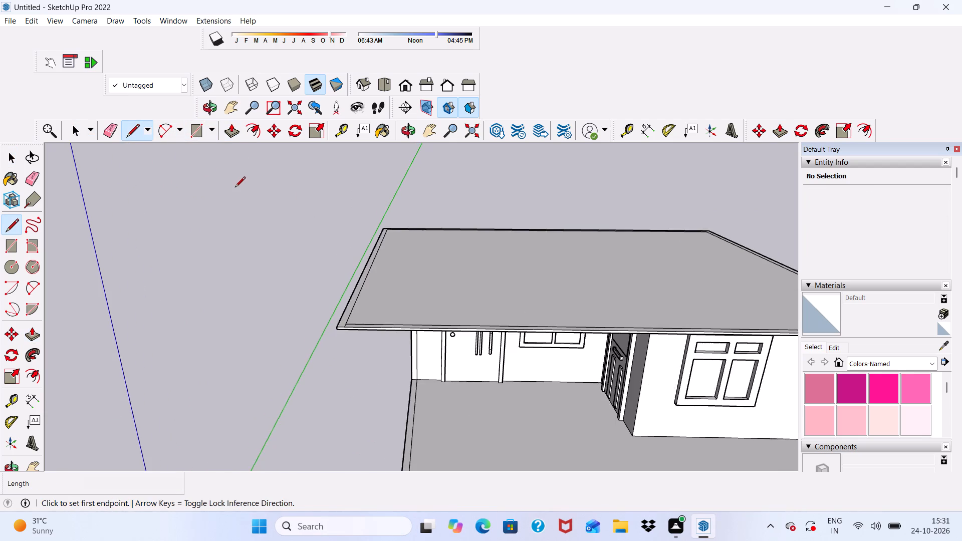
{"action": "middle_click_drag", "start_coordinate": [236, 189], "coordinate": [494, 277]}
{"action": "scroll", "coordinate": [231, 277], "scroll_direction": "up", "scroll_amount": 13}
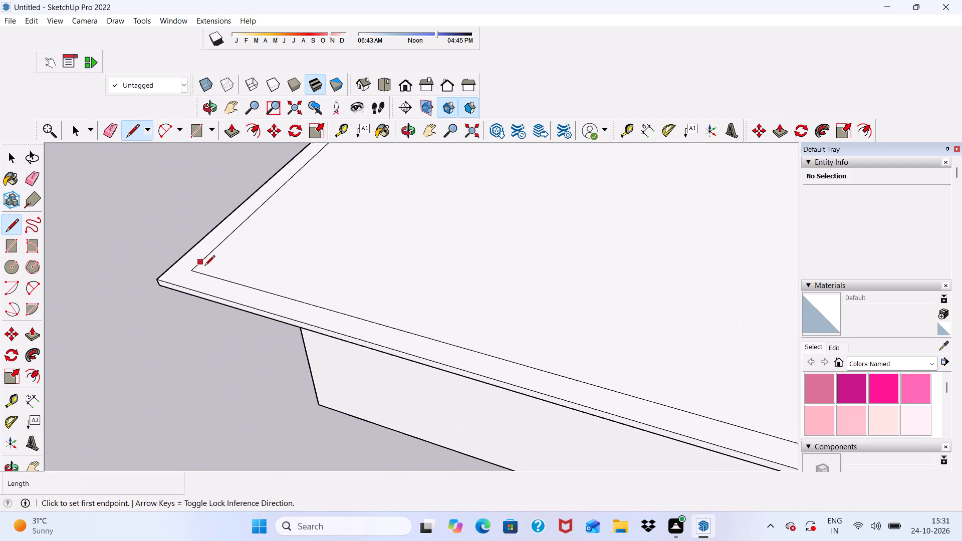
{"action": "scroll", "coordinate": [204, 266], "scroll_direction": "up", "scroll_amount": 5}
{"action": "left_click", "coordinate": [186, 272]}
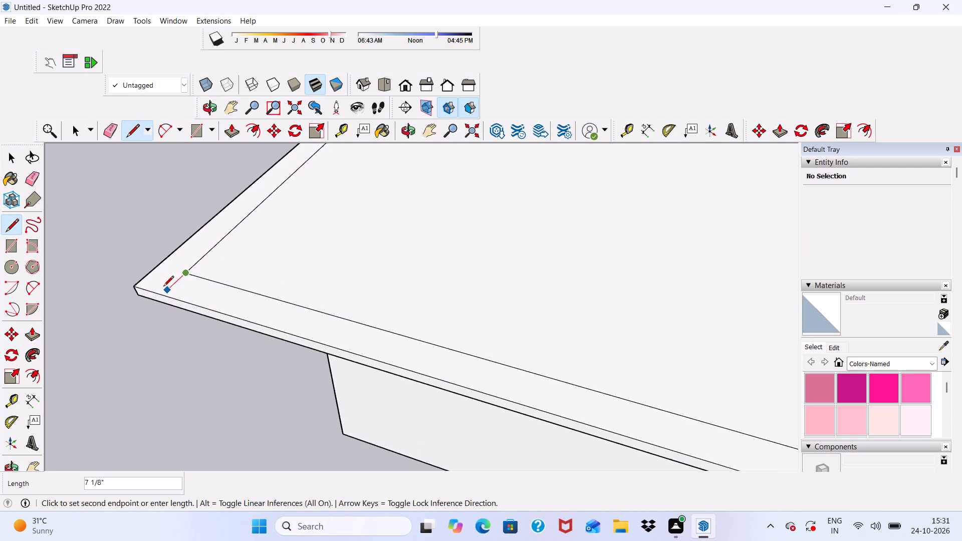
{"action": "left_click", "coordinate": [161, 291]}
{"action": "scroll", "coordinate": [201, 265], "scroll_direction": "down", "scroll_amount": 20}
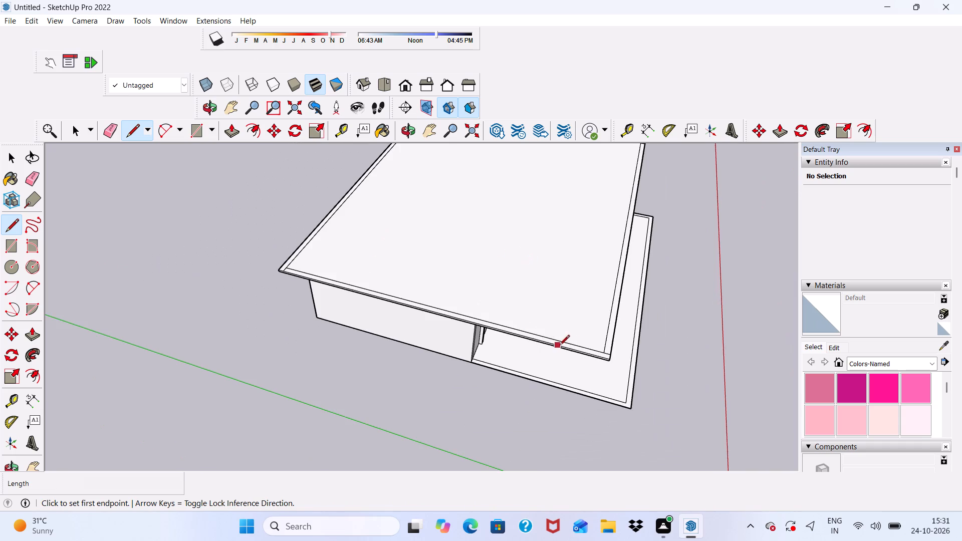
{"action": "key", "text": "space"}
Push/Pull the L-shaped border strip along the slab's back and right sides up 15' as upper-floor walls.
{"action": "scroll", "coordinate": [631, 345], "scroll_direction": "up", "scroll_amount": 4}
{"action": "scroll", "coordinate": [633, 335], "scroll_direction": "down", "scroll_amount": 3}
{"action": "middle_click_drag", "start_coordinate": [633, 334], "coordinate": [487, 337]}
{"action": "scroll", "coordinate": [468, 294], "scroll_direction": "down", "scroll_amount": 5}
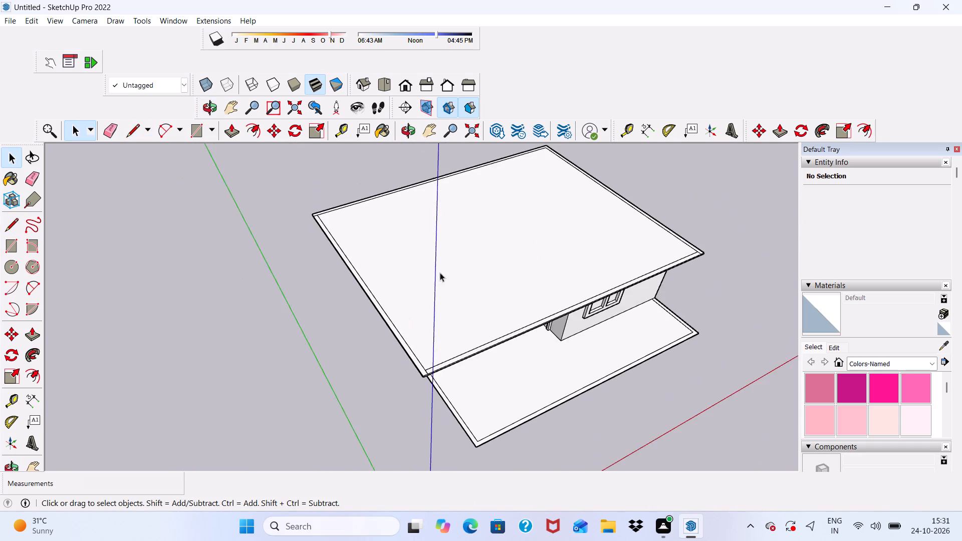
{"action": "scroll", "coordinate": [440, 273], "scroll_direction": "down", "scroll_amount": 1}
{"action": "middle_click_drag", "start_coordinate": [627, 326], "coordinate": [416, 326]}
{"action": "scroll", "coordinate": [439, 293], "scroll_direction": "up", "scroll_amount": 1}
{"action": "scroll", "coordinate": [448, 256], "scroll_direction": "down", "scroll_amount": 4}
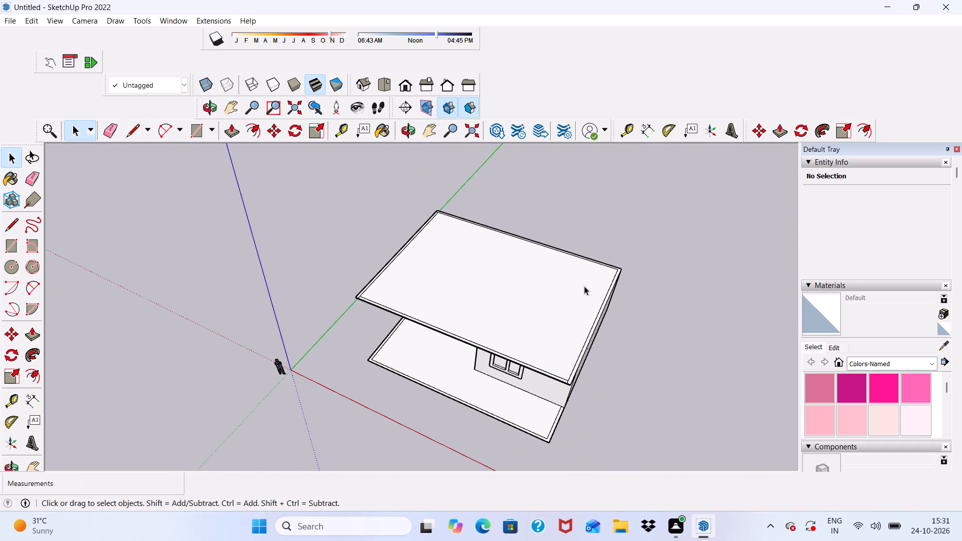
{"action": "scroll", "coordinate": [578, 312], "scroll_direction": "up", "scroll_amount": 5}
{"action": "scroll", "coordinate": [578, 309], "scroll_direction": "down", "scroll_amount": 1}
{"action": "scroll", "coordinate": [594, 316], "scroll_direction": "up", "scroll_amount": 6}
{"action": "scroll", "coordinate": [495, 216], "scroll_direction": "down", "scroll_amount": 5}
{"action": "scroll", "coordinate": [545, 328], "scroll_direction": "up", "scroll_amount": 6}
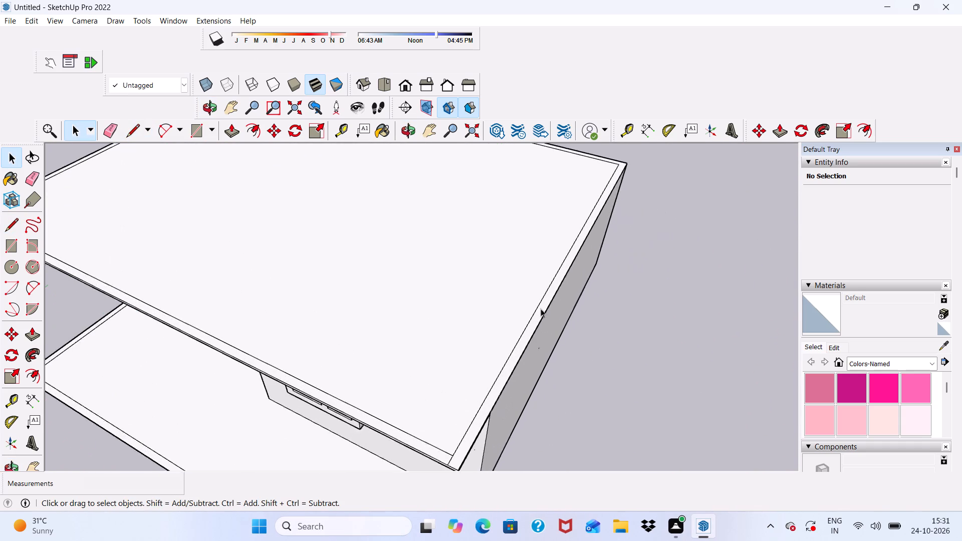
{"action": "scroll", "coordinate": [541, 309], "scroll_direction": "up", "scroll_amount": 5}
{"action": "left_click", "coordinate": [543, 303]}
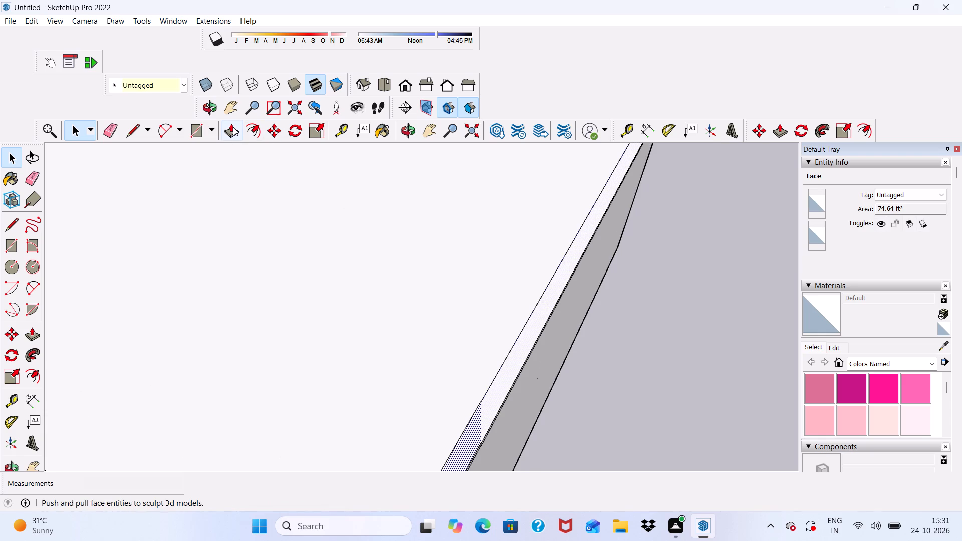
{"action": "left_click", "coordinate": [233, 127]}
{"action": "scroll", "coordinate": [545, 353], "scroll_direction": "up", "scroll_amount": 2}
{"action": "left_click", "coordinate": [527, 329]}
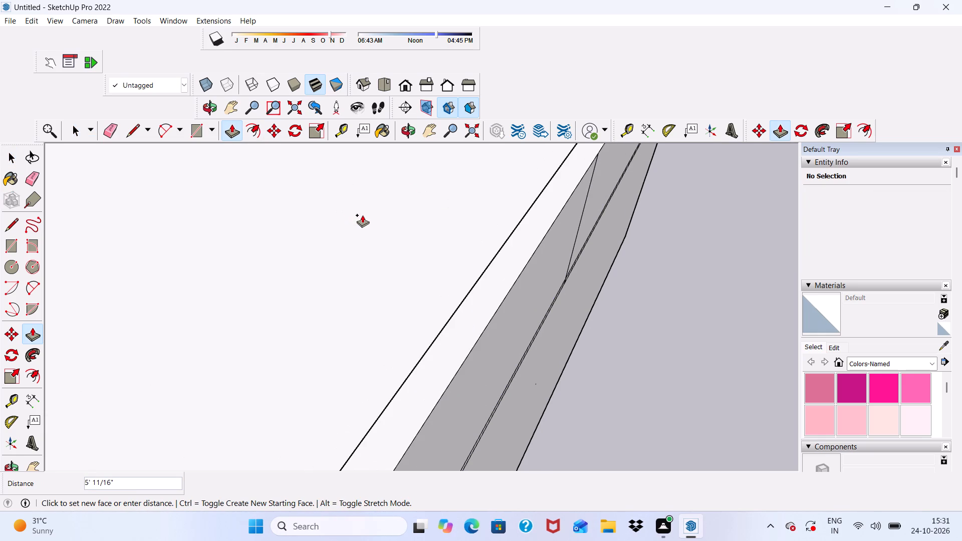
{"action": "type", "text": "15'"}
{"action": "key", "text": "Return"}
{"action": "key", "text": "space"}
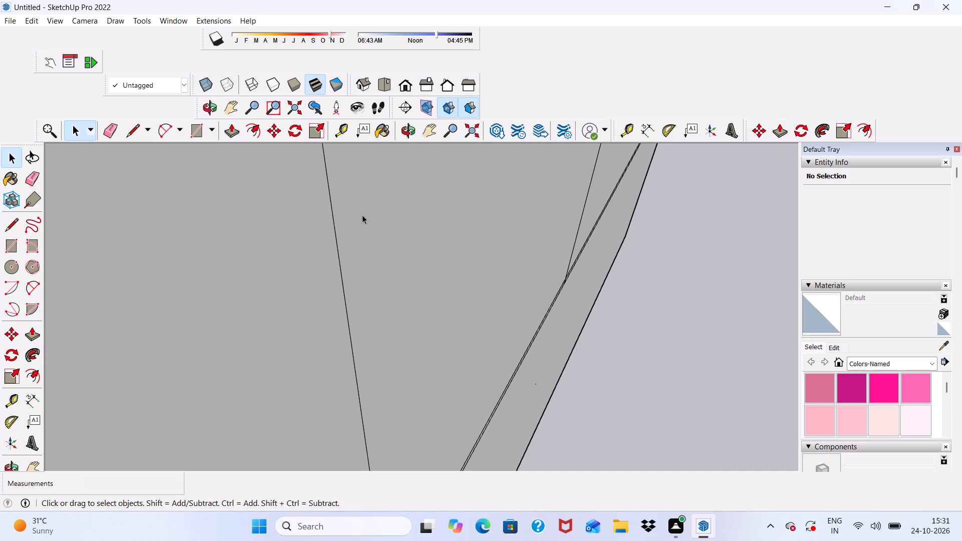
Erase the two vertical seam lines across the outer face of the upper floor's right side wall.
{"action": "scroll", "coordinate": [378, 244], "scroll_direction": "down", "scroll_amount": 18}
{"action": "middle_click_drag", "start_coordinate": [531, 330], "coordinate": [525, 277]}
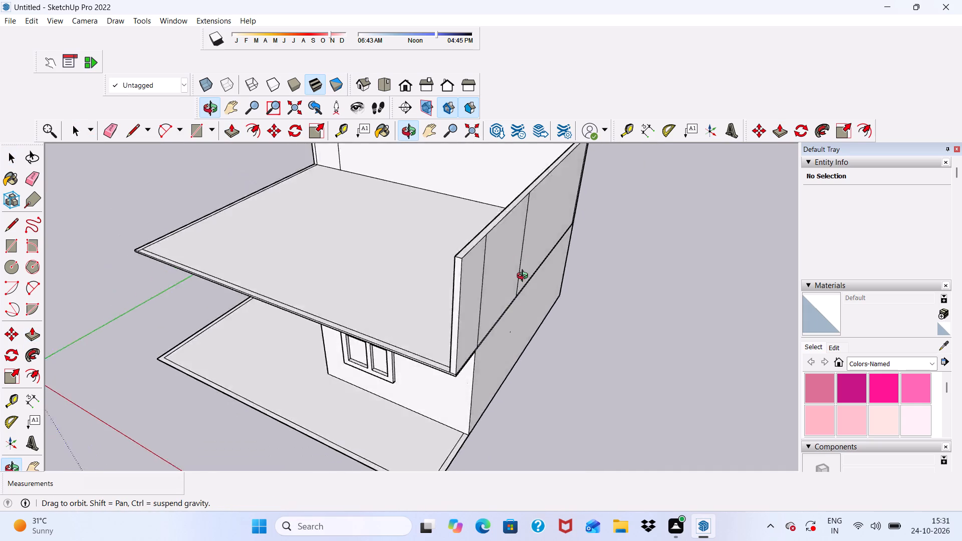
{"action": "middle_click_drag", "start_coordinate": [525, 277], "coordinate": [363, 237]}
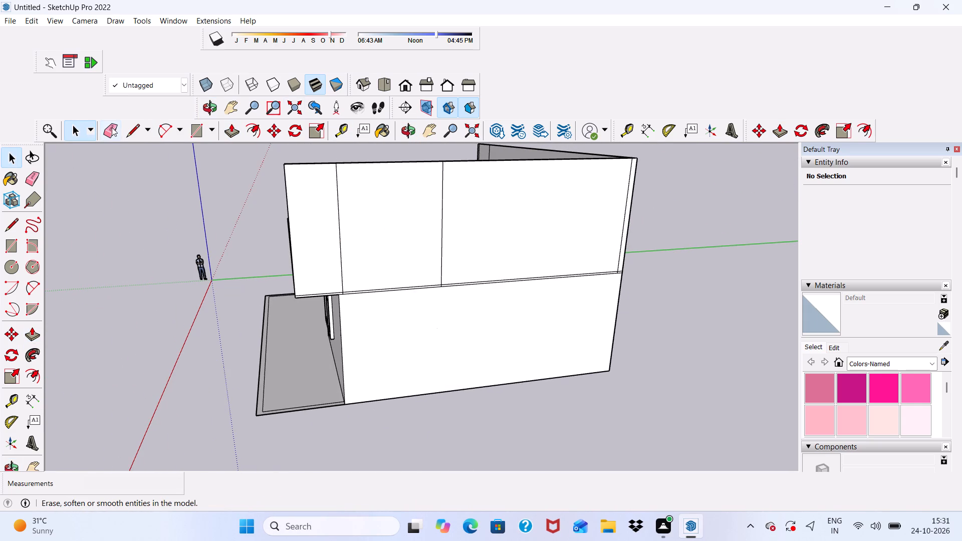
{"action": "left_click_drag", "start_coordinate": [112, 126], "coordinate": [116, 126]}
{"action": "scroll", "coordinate": [361, 266], "scroll_direction": "up", "scroll_amount": 7}
{"action": "left_click_drag", "start_coordinate": [332, 253], "coordinate": [352, 265]}
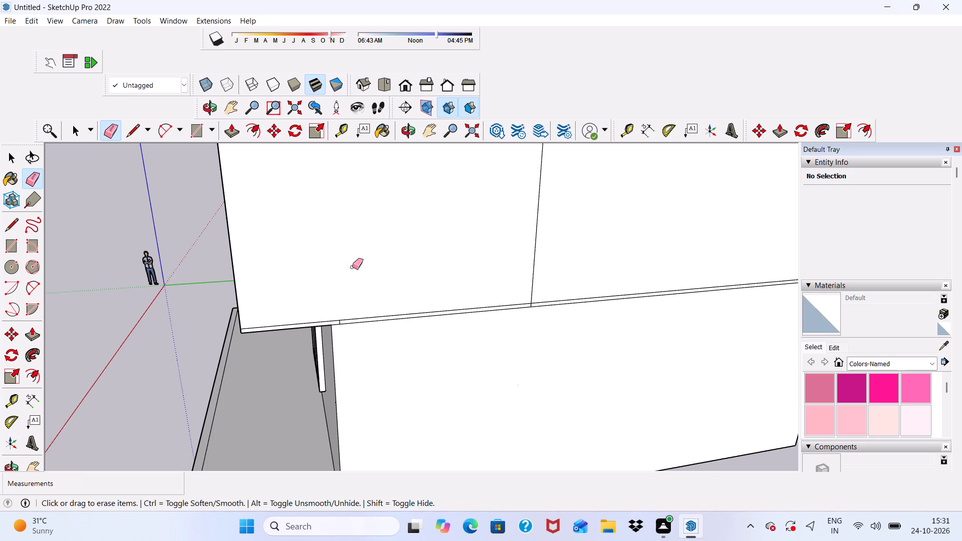
{"action": "left_click_drag", "start_coordinate": [490, 262], "coordinate": [550, 273]}
{"action": "scroll", "coordinate": [486, 283], "scroll_direction": "down", "scroll_amount": 9}
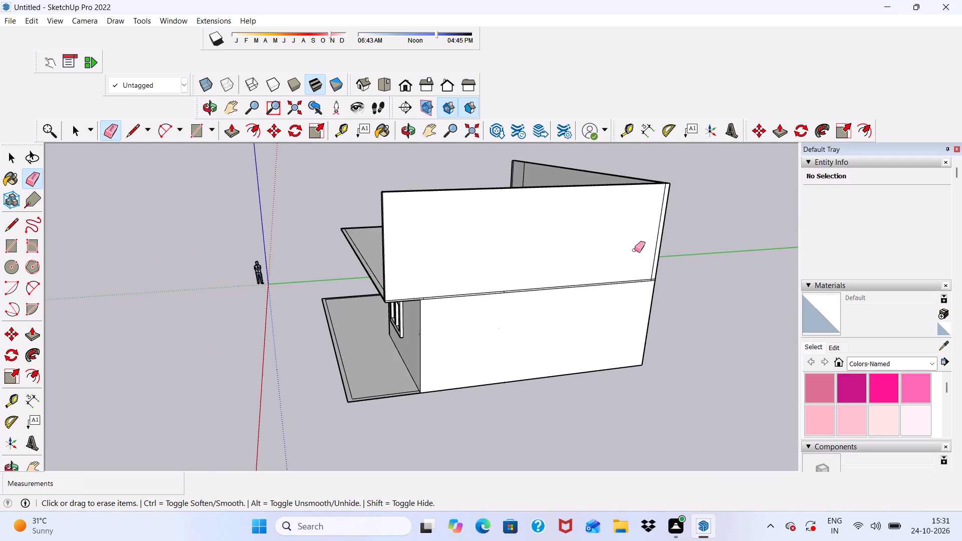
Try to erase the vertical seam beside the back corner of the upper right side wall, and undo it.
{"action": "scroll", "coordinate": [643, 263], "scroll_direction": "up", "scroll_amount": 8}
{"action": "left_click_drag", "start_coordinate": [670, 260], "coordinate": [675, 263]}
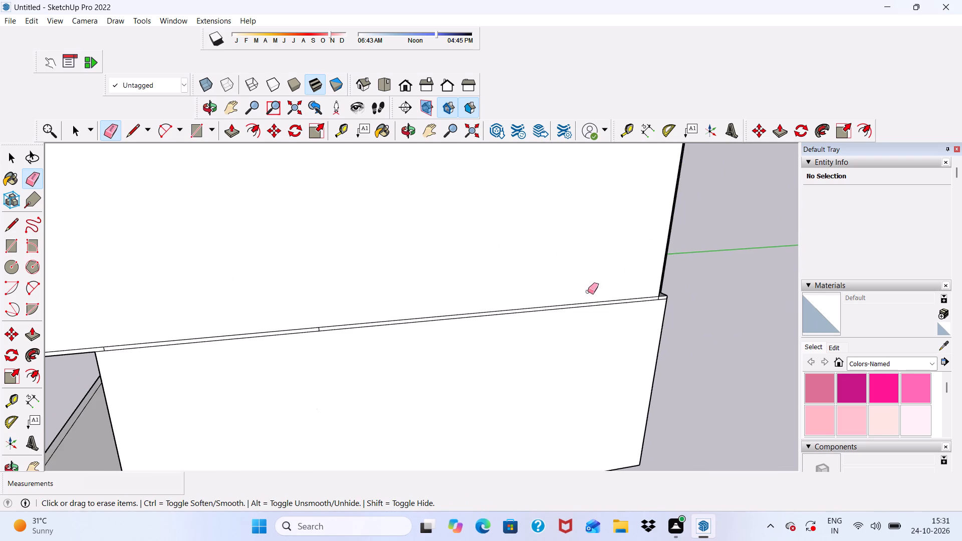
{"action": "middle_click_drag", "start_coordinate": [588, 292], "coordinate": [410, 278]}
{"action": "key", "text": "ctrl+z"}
Erase the vertical seam beside the right side wall's back corner and the slab edge lines below it.
{"action": "left_click_drag", "start_coordinate": [422, 272], "coordinate": [430, 270], "text": "ctrl"}
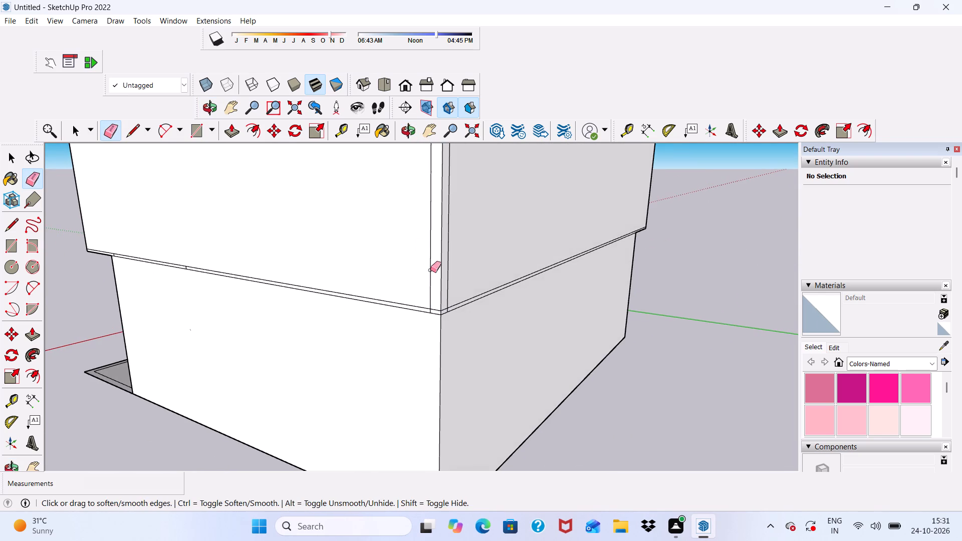
{"action": "left_click_drag", "start_coordinate": [430, 270], "coordinate": [436, 268], "text": "ctrl"}
{"action": "scroll", "coordinate": [436, 269], "scroll_direction": "up", "scroll_amount": 4}
{"action": "scroll", "coordinate": [423, 327], "scroll_direction": "up", "scroll_amount": 4}
{"action": "left_click_drag", "start_coordinate": [427, 321], "coordinate": [427, 344]}
{"action": "left_click_drag", "start_coordinate": [436, 327], "coordinate": [437, 345]}
{"action": "left_click_drag", "start_coordinate": [434, 327], "coordinate": [427, 343]}
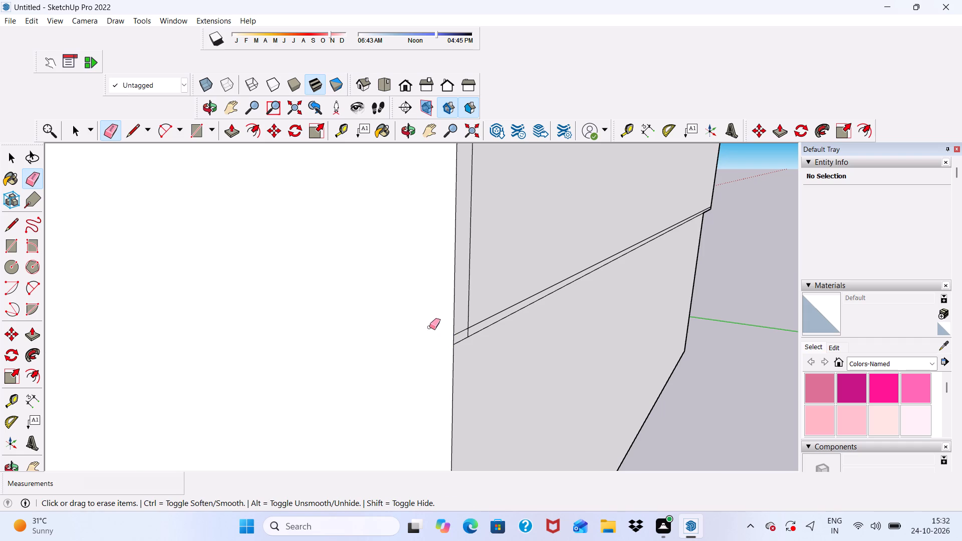
Erase the remaining slab edge lines and short leftover fragments on the outer face of the right side wall.
{"action": "scroll", "coordinate": [429, 327], "scroll_direction": "down", "scroll_amount": 13}
{"action": "middle_click_drag", "start_coordinate": [396, 312], "coordinate": [566, 284]}
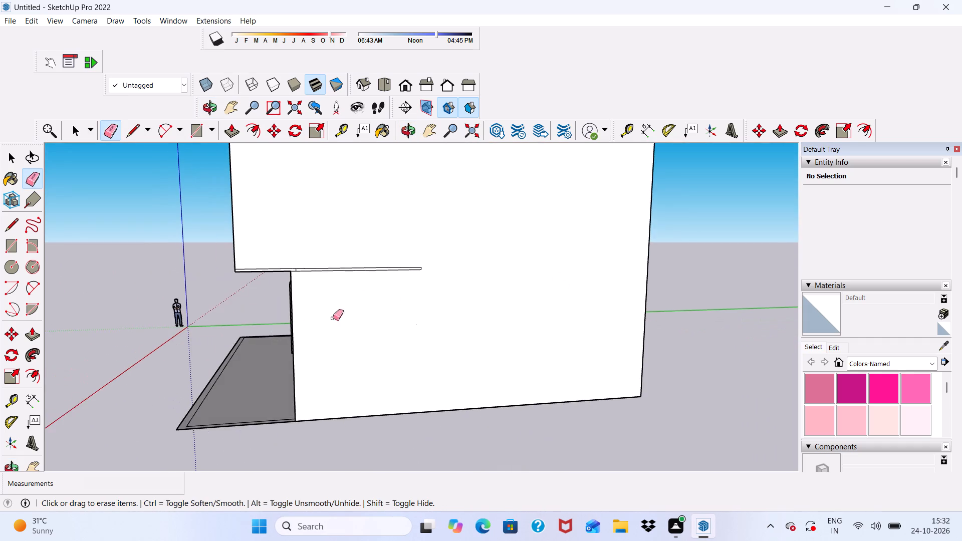
{"action": "scroll", "coordinate": [249, 236], "scroll_direction": "up", "scroll_amount": 1}
{"action": "left_click_drag", "start_coordinate": [306, 252], "coordinate": [318, 278]}
{"action": "scroll", "coordinate": [297, 267], "scroll_direction": "up", "scroll_amount": 6}
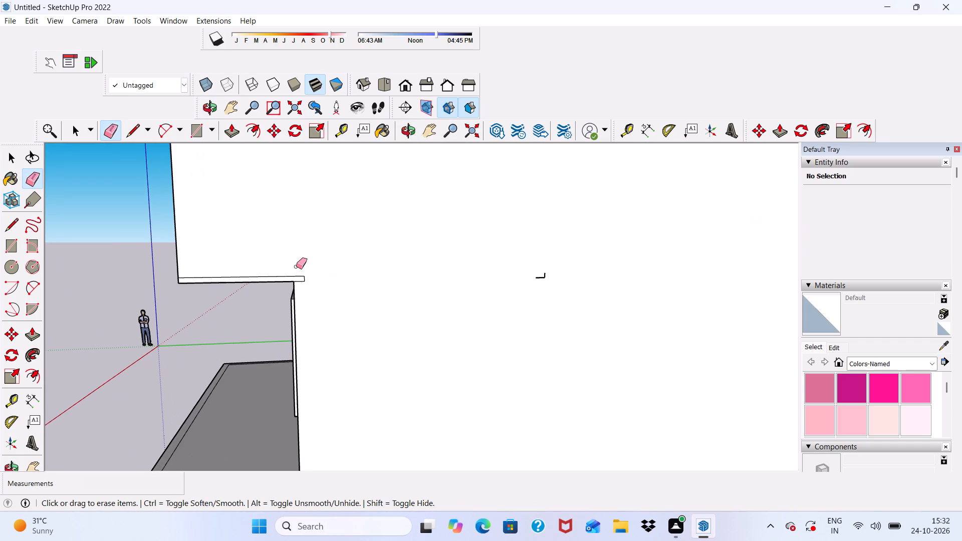
{"action": "left_click_drag", "start_coordinate": [296, 266], "coordinate": [303, 282]}
{"action": "left_click_drag", "start_coordinate": [544, 269], "coordinate": [554, 285]}
{"action": "left_click_drag", "start_coordinate": [547, 276], "coordinate": [547, 276]}
{"action": "left_click_drag", "start_coordinate": [547, 276], "coordinate": [540, 276]}
{"action": "left_click_drag", "start_coordinate": [536, 276], "coordinate": [540, 285]}
{"action": "scroll", "coordinate": [284, 262], "scroll_direction": "up", "scroll_amount": 2}
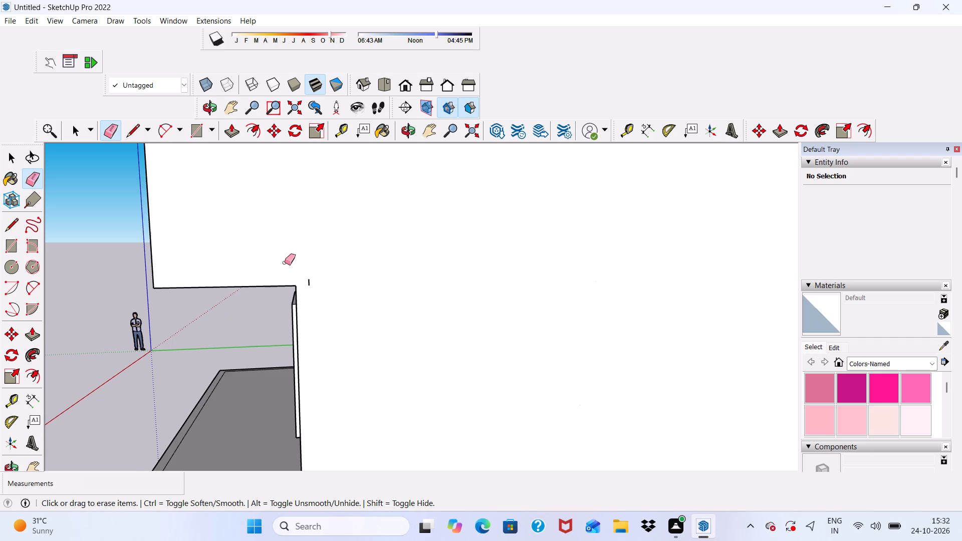
{"action": "scroll", "coordinate": [303, 273], "scroll_direction": "up", "scroll_amount": 3}
{"action": "left_click_drag", "start_coordinate": [310, 280], "coordinate": [315, 285]}
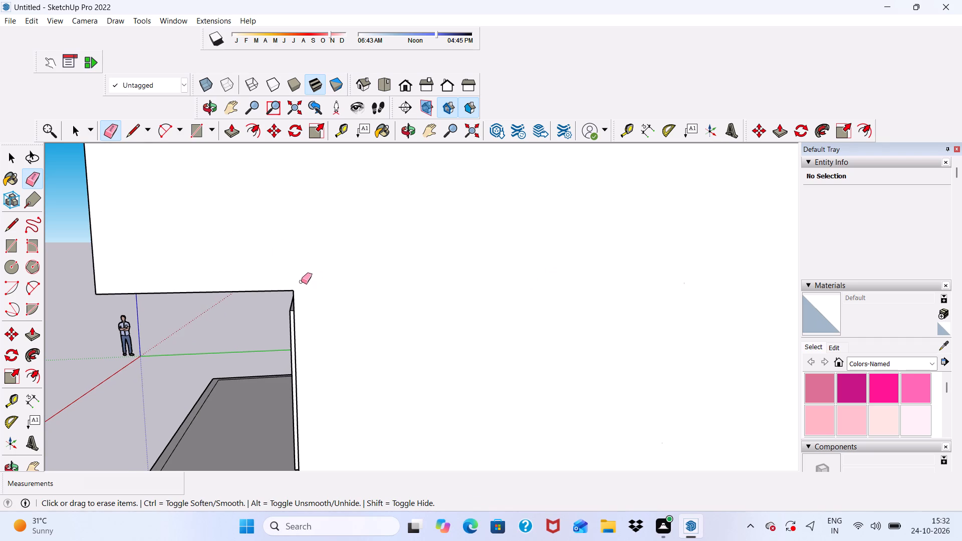
Erase the vertical seam, slab edge lines and leftover fragment on the back wall's outer face near its corner with the right side wall.
{"action": "scroll", "coordinate": [274, 272], "scroll_direction": "down", "scroll_amount": 4}
{"action": "middle_click_drag", "start_coordinate": [276, 267], "coordinate": [522, 257]}
{"action": "scroll", "coordinate": [414, 190], "scroll_direction": "down", "scroll_amount": 4}
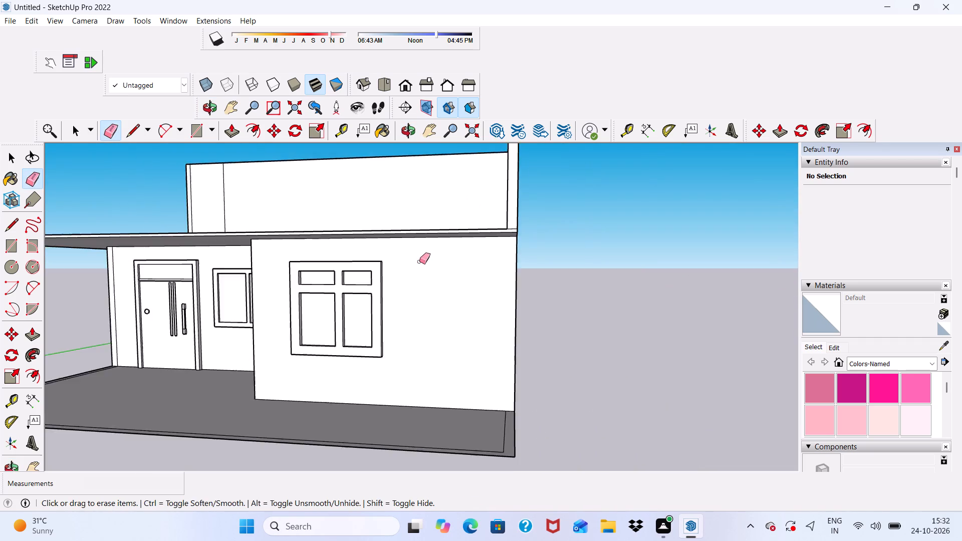
{"action": "middle_click_drag", "start_coordinate": [421, 260], "coordinate": [259, 268]}
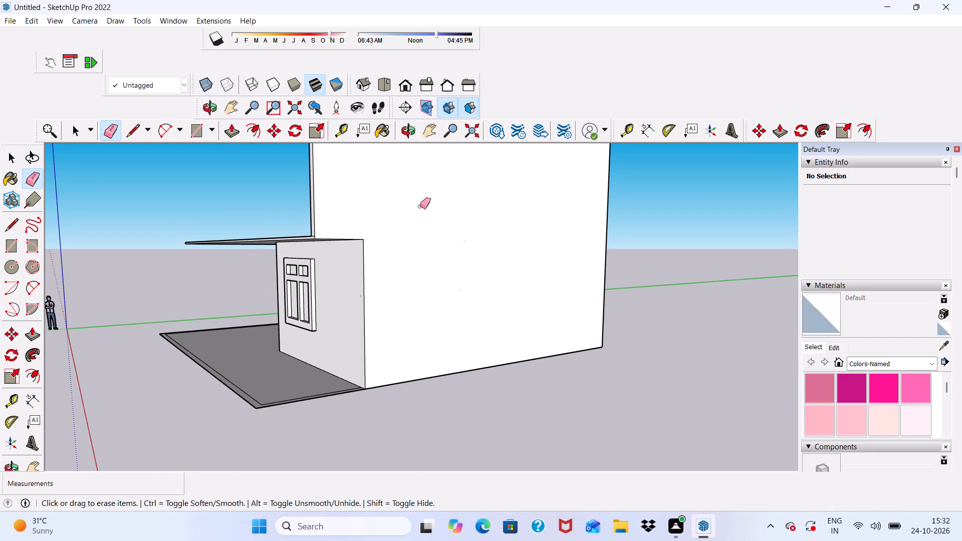
{"action": "scroll", "coordinate": [418, 206], "scroll_direction": "down", "scroll_amount": 13}
{"action": "middle_click_drag", "start_coordinate": [423, 240], "coordinate": [310, 273]}
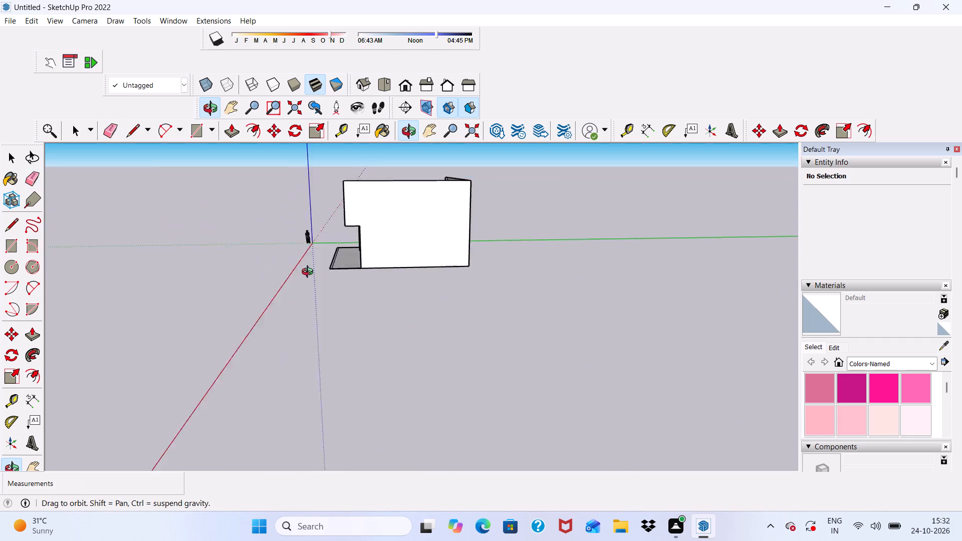
{"action": "middle_click_drag", "start_coordinate": [310, 273], "coordinate": [289, 276]}
{"action": "scroll", "coordinate": [341, 241], "scroll_direction": "up", "scroll_amount": 1}
{"action": "scroll", "coordinate": [353, 232], "scroll_direction": "down", "scroll_amount": 5}
{"action": "scroll", "coordinate": [467, 265], "scroll_direction": "up", "scroll_amount": 10}
{"action": "middle_click_drag", "start_coordinate": [414, 203], "coordinate": [306, 206]}
{"action": "left_click_drag", "start_coordinate": [353, 205], "coordinate": [353, 226]}
{"action": "scroll", "coordinate": [351, 224], "scroll_direction": "up", "scroll_amount": 7}
{"action": "left_click_drag", "start_coordinate": [315, 182], "coordinate": [309, 198]}
{"action": "left_click_drag", "start_coordinate": [313, 231], "coordinate": [314, 244]}
{"action": "scroll", "coordinate": [327, 229], "scroll_direction": "down", "scroll_amount": 4}
{"action": "scroll", "coordinate": [323, 232], "scroll_direction": "up", "scroll_amount": 5}
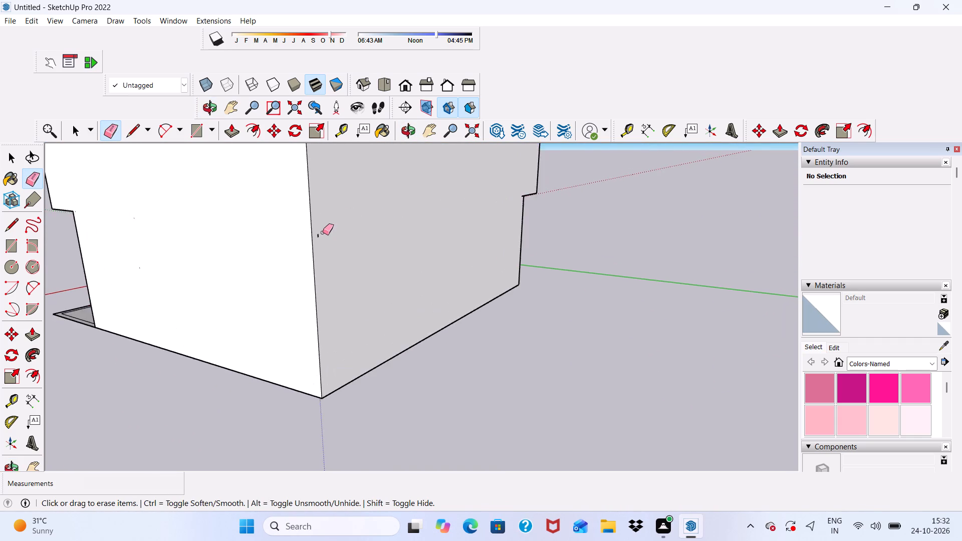
{"action": "scroll", "coordinate": [323, 232], "scroll_direction": "up", "scroll_amount": 3}
{"action": "left_click_drag", "start_coordinate": [318, 237], "coordinate": [314, 242]}
Erase the short leftover line on the back wall's outer face beneath the overhang at its left end.
{"action": "scroll", "coordinate": [318, 236], "scroll_direction": "down", "scroll_amount": 7}
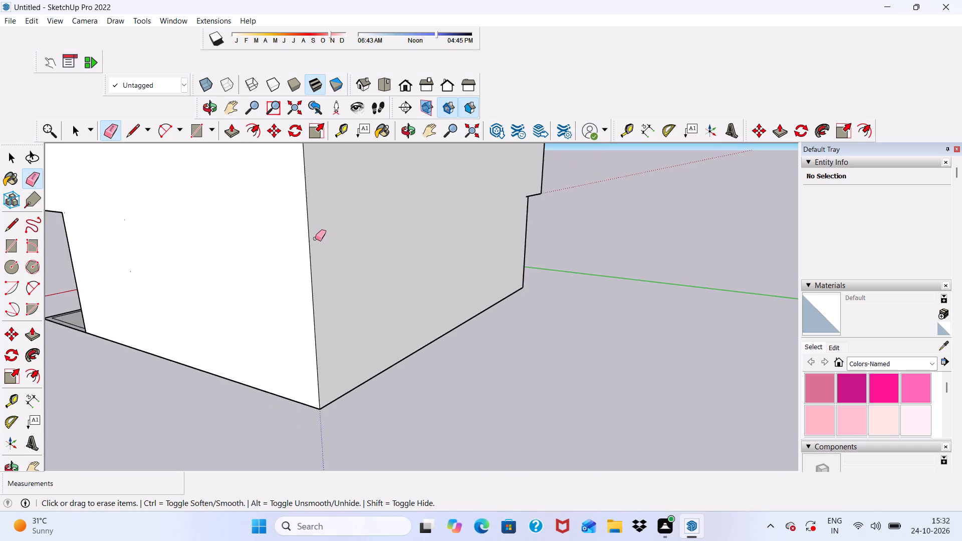
{"action": "scroll", "coordinate": [315, 238], "scroll_direction": "down", "scroll_amount": 4}
{"action": "middle_click_drag", "start_coordinate": [501, 255], "coordinate": [313, 263]}
{"action": "scroll", "coordinate": [423, 233], "scroll_direction": "up", "scroll_amount": 13}
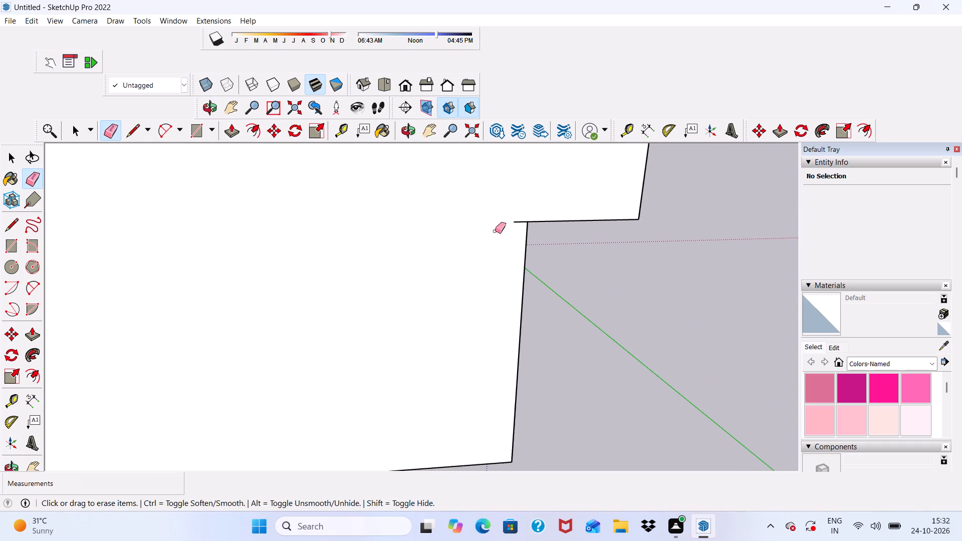
{"action": "scroll", "coordinate": [495, 231], "scroll_direction": "up", "scroll_amount": 5}
{"action": "left_click_drag", "start_coordinate": [526, 217], "coordinate": [517, 226]}
Erase the two vertical seam lines on the inner face of the upper back wall near its left end.
{"action": "scroll", "coordinate": [394, 210], "scroll_direction": "down", "scroll_amount": 9}
{"action": "scroll", "coordinate": [556, 238], "scroll_direction": "up", "scroll_amount": 1}
{"action": "middle_click_drag", "start_coordinate": [556, 237], "coordinate": [491, 237]}
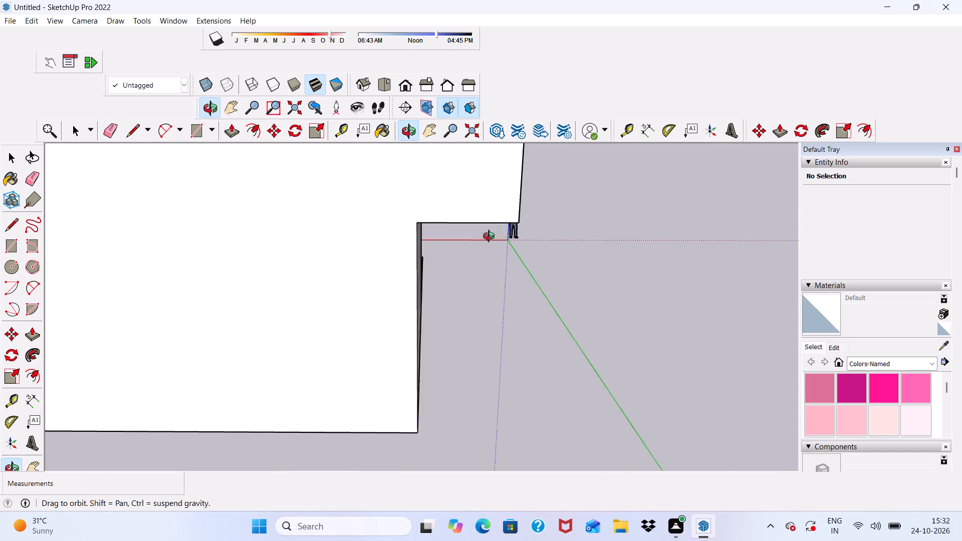
{"action": "middle_click_drag", "start_coordinate": [491, 237], "coordinate": [75, 231]}
{"action": "scroll", "coordinate": [186, 174], "scroll_direction": "down", "scroll_amount": 8}
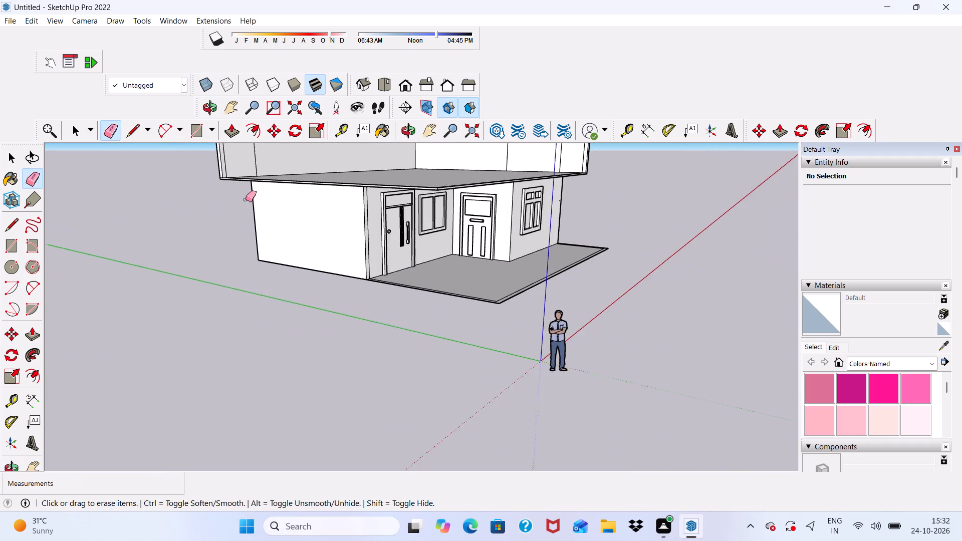
{"action": "scroll", "coordinate": [246, 199], "scroll_direction": "down", "scroll_amount": 3}
{"action": "scroll", "coordinate": [220, 129], "scroll_direction": "up", "scroll_amount": 4}
{"action": "scroll", "coordinate": [223, 130], "scroll_direction": "down", "scroll_amount": 1}
{"action": "scroll", "coordinate": [248, 196], "scroll_direction": "up", "scroll_amount": 16}
{"action": "left_click_drag", "start_coordinate": [225, 167], "coordinate": [229, 168]}
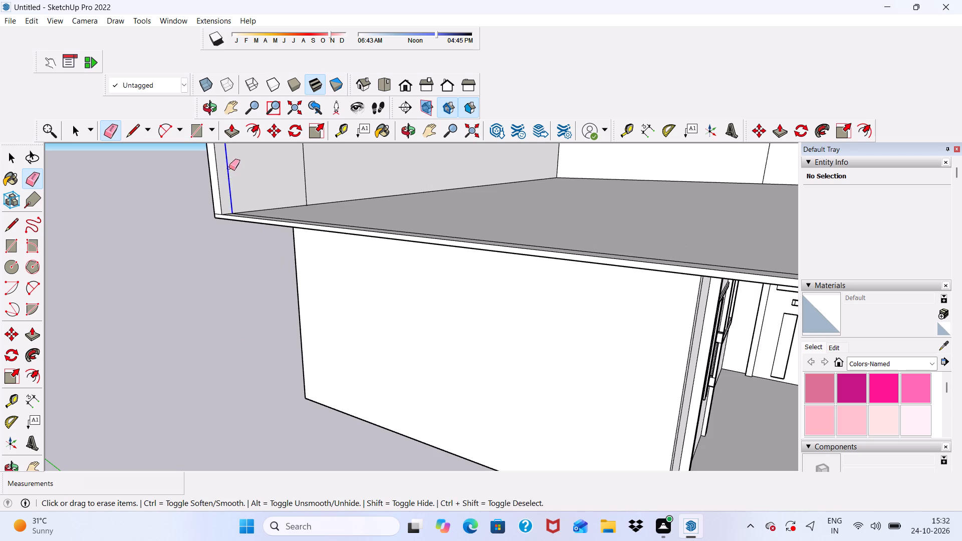
{"action": "left_click_drag", "start_coordinate": [229, 168], "coordinate": [234, 168]}
{"action": "left_click_drag", "start_coordinate": [292, 176], "coordinate": [327, 184]}
Erase the vertical seam lines on the inner face of the upper right side wall, including the one near its front end.
{"action": "scroll", "coordinate": [280, 214], "scroll_direction": "down", "scroll_amount": 17}
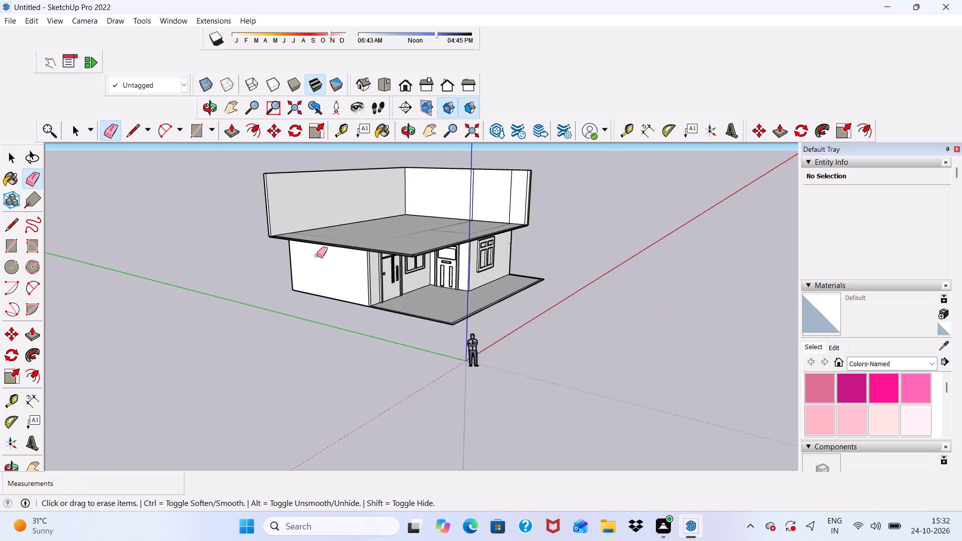
{"action": "scroll", "coordinate": [330, 202], "scroll_direction": "up", "scroll_amount": 5}
{"action": "scroll", "coordinate": [436, 169], "scroll_direction": "down", "scroll_amount": 1}
{"action": "scroll", "coordinate": [494, 177], "scroll_direction": "up", "scroll_amount": 7}
{"action": "left_click_drag", "start_coordinate": [510, 221], "coordinate": [524, 228]}
{"action": "left_click_drag", "start_coordinate": [611, 260], "coordinate": [627, 265]}
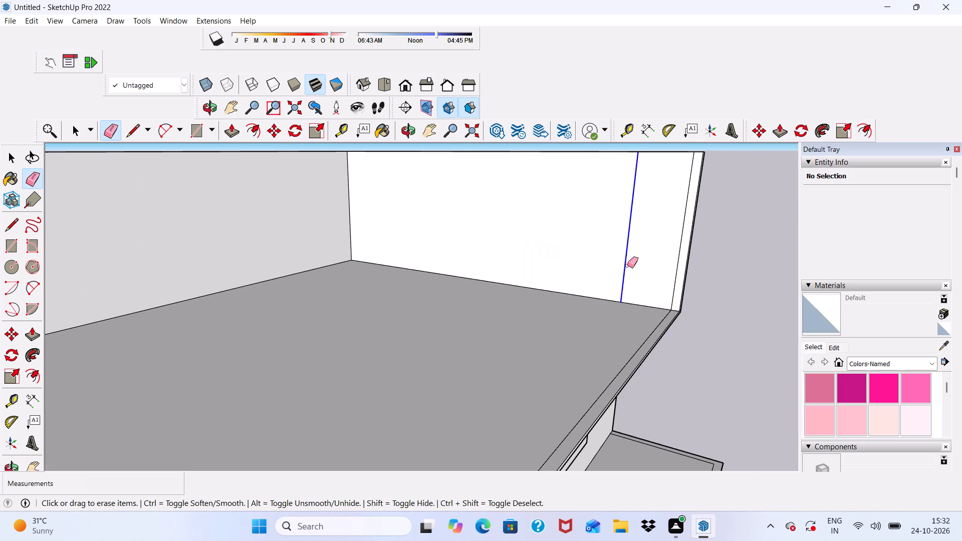
{"action": "left_click_drag", "start_coordinate": [627, 265], "coordinate": [631, 267]}
{"action": "left_click", "coordinate": [669, 274]}
{"action": "left_click", "coordinate": [673, 275]}
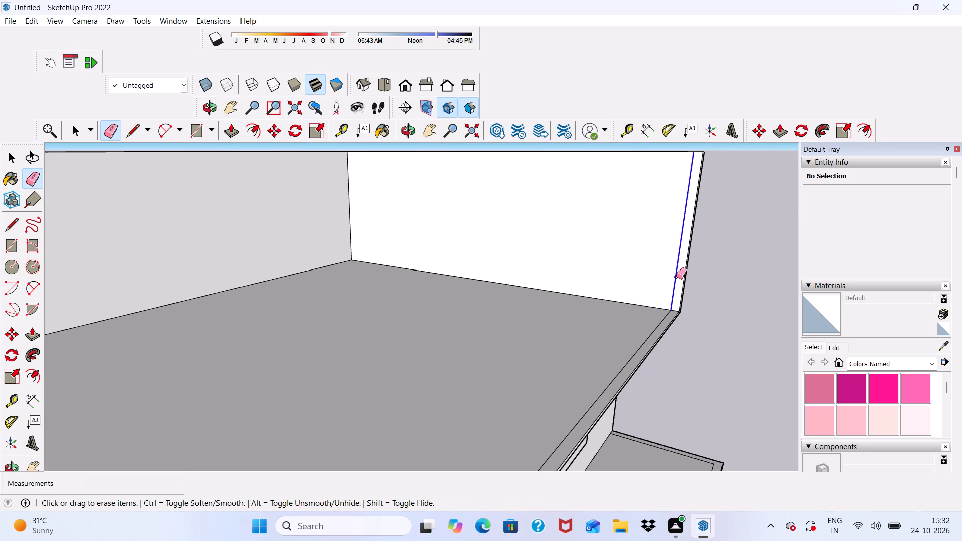
Examine the cleaned upper walls, the roof slab overhang and the recessed front entrance from several angles.
{"action": "scroll", "coordinate": [585, 219], "scroll_direction": "down", "scroll_amount": 5}
{"action": "key", "text": "space"}
{"action": "middle_click_drag", "start_coordinate": [731, 258], "coordinate": [506, 263]}
{"action": "scroll", "coordinate": [498, 211], "scroll_direction": "up", "scroll_amount": 1}
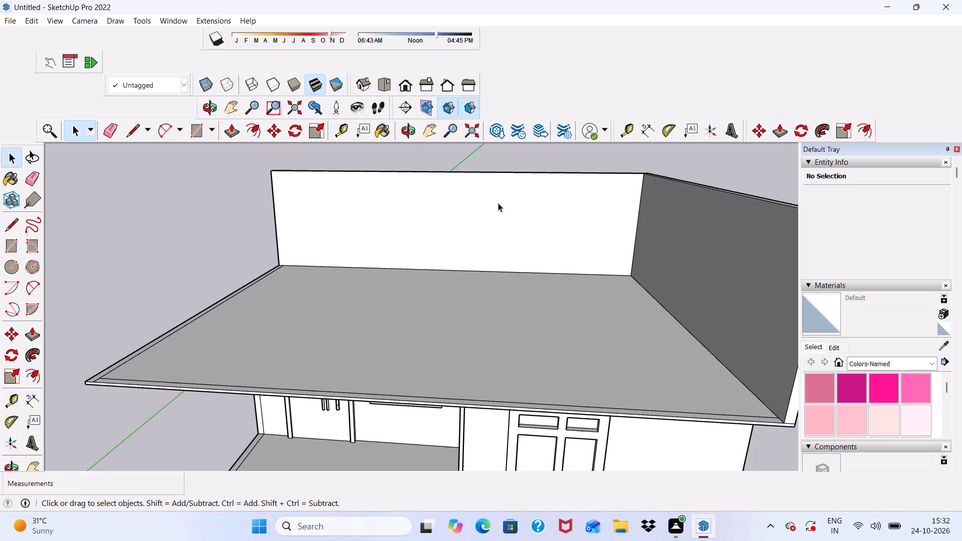
{"action": "scroll", "coordinate": [498, 203], "scroll_direction": "down", "scroll_amount": 5}
{"action": "middle_click_drag", "start_coordinate": [242, 295], "coordinate": [244, 242]}
{"action": "scroll", "coordinate": [292, 266], "scroll_direction": "up", "scroll_amount": 10}
{"action": "middle_click_drag", "start_coordinate": [473, 307], "coordinate": [468, 316]}
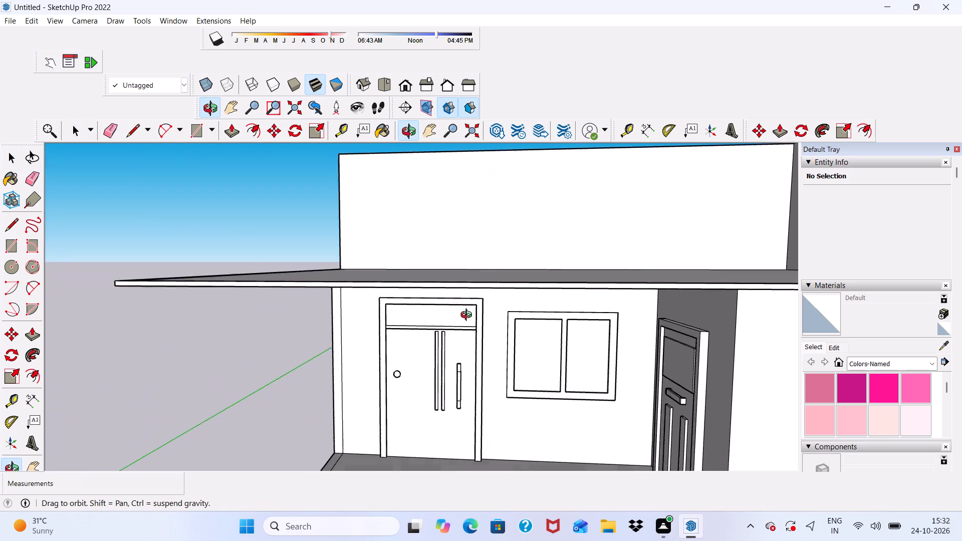
{"action": "middle_click_drag", "start_coordinate": [468, 316], "coordinate": [412, 284]}
{"action": "middle_click_drag", "start_coordinate": [489, 200], "coordinate": [477, 239]}
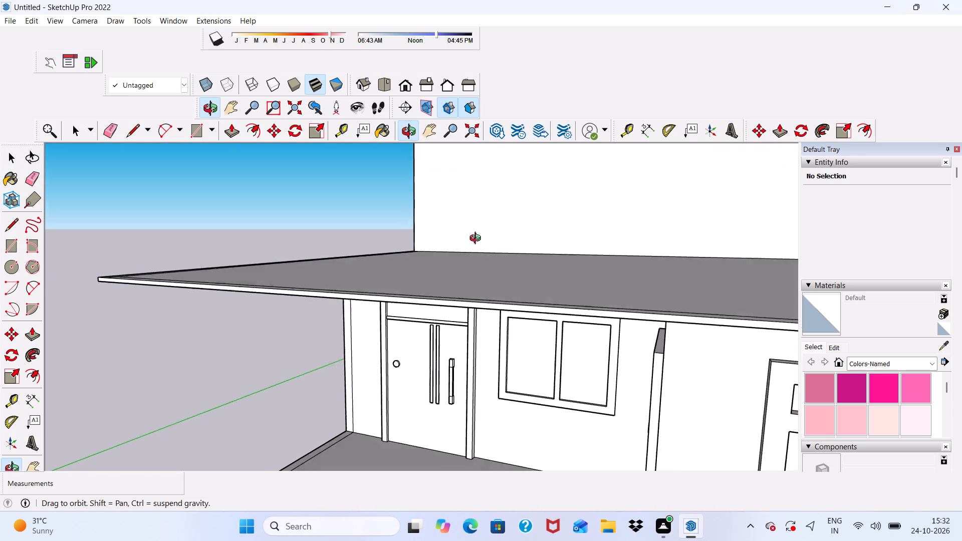
{"action": "middle_click_drag", "start_coordinate": [477, 239], "coordinate": [477, 218]}
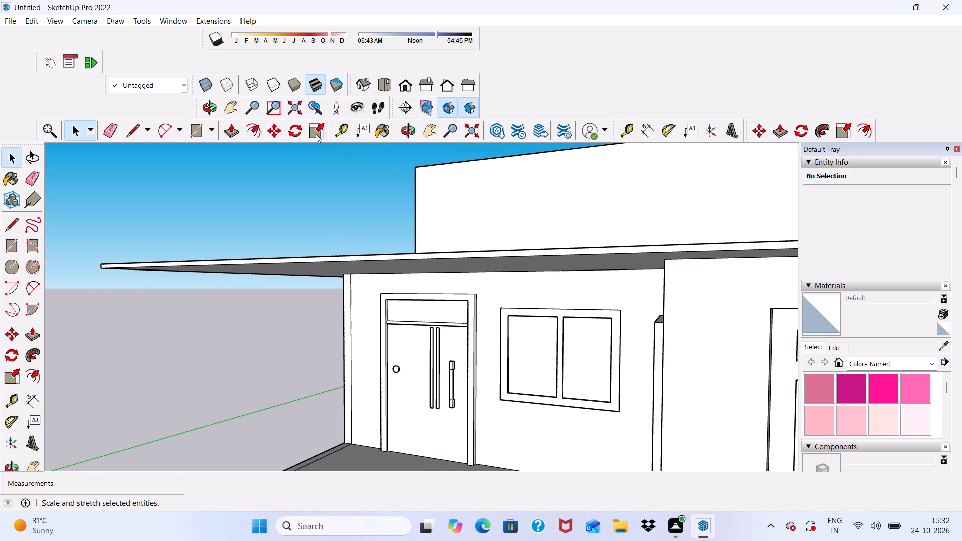
Dimension the porch floor's left edge from the base of the entrance wall's outer corner to the floor's front corner.
{"action": "scroll", "coordinate": [360, 134], "scroll_direction": "down", "scroll_amount": 5}
{"action": "middle_click_drag", "start_coordinate": [428, 185], "coordinate": [419, 225]}
{"action": "scroll", "coordinate": [429, 188], "scroll_direction": "down", "scroll_amount": 1}
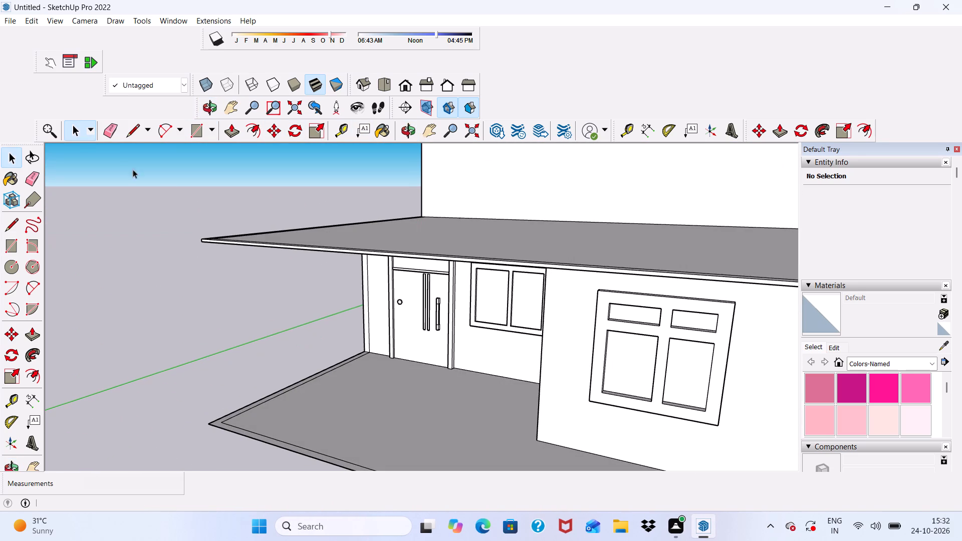
{"action": "scroll", "coordinate": [327, 112], "scroll_direction": "down", "scroll_amount": 7}
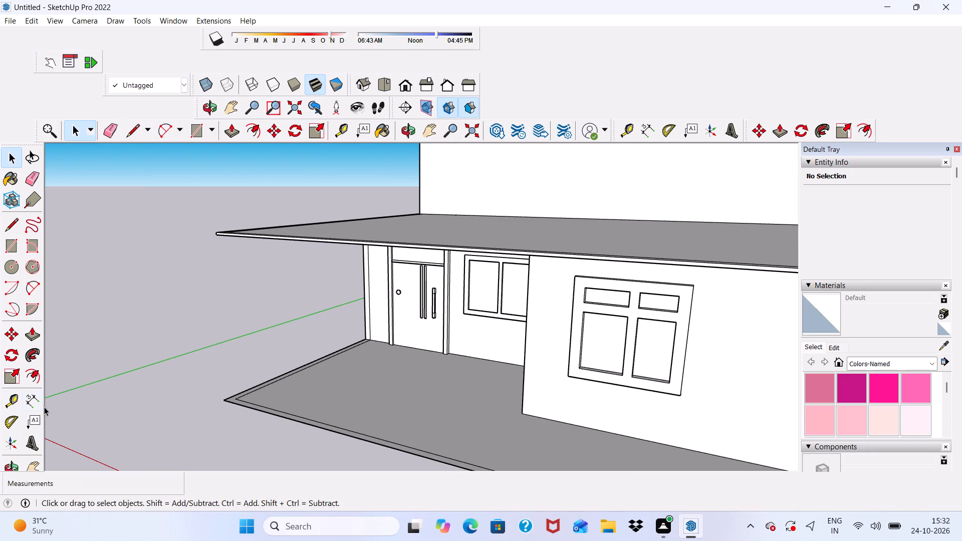
{"action": "left_click", "coordinate": [29, 399]}
{"action": "scroll", "coordinate": [379, 307], "scroll_direction": "up", "scroll_amount": 3}
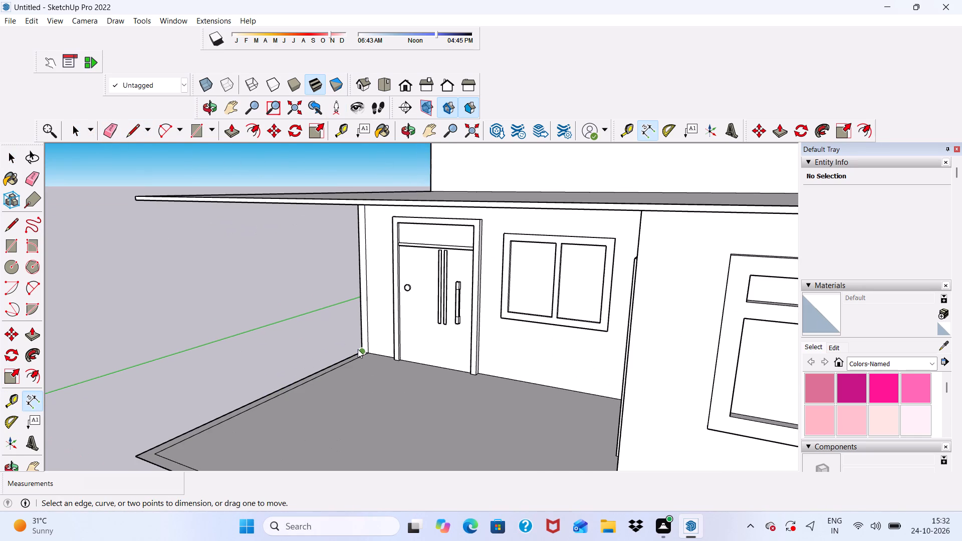
{"action": "left_click", "coordinate": [359, 351]}
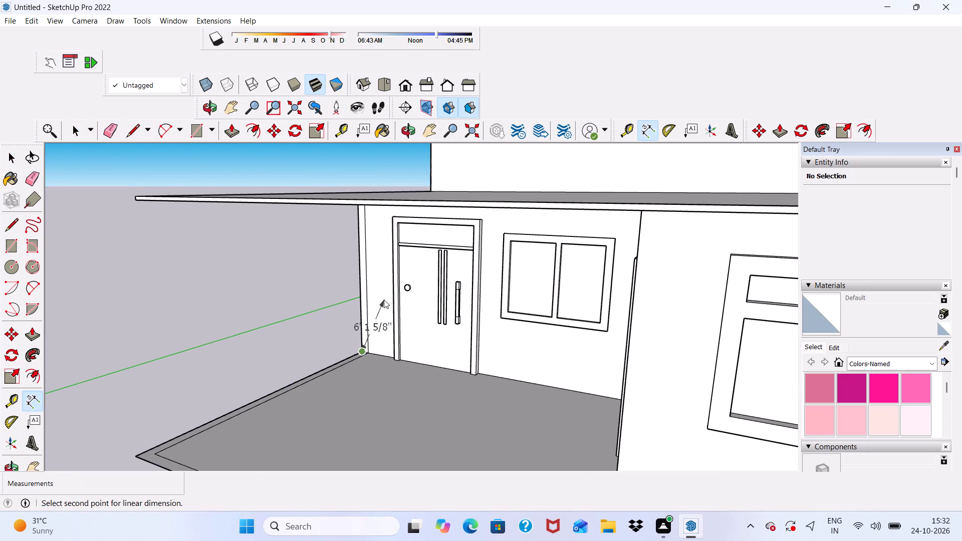
{"action": "scroll", "coordinate": [384, 300], "scroll_direction": "down", "scroll_amount": 6}
{"action": "scroll", "coordinate": [232, 367], "scroll_direction": "up", "scroll_amount": 4}
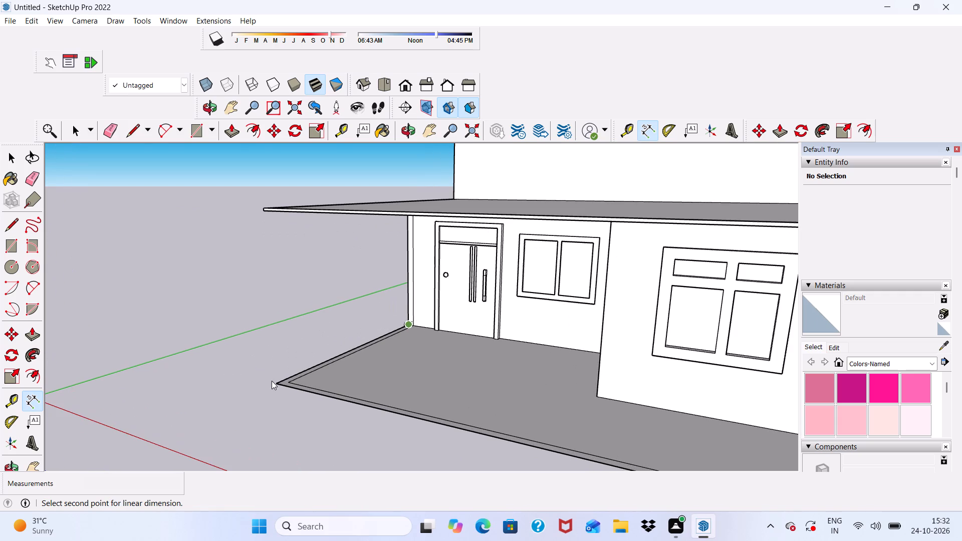
{"action": "left_click", "coordinate": [277, 385]}
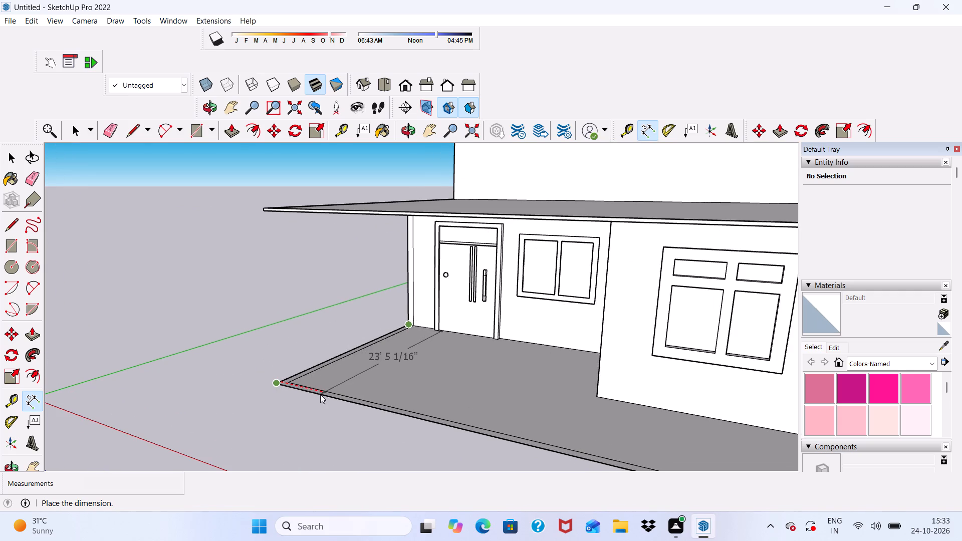
{"action": "left_click", "coordinate": [321, 394]}
{"action": "scroll", "coordinate": [288, 318], "scroll_direction": "down", "scroll_amount": 4}
{"action": "middle_click_drag", "start_coordinate": [412, 312], "coordinate": [376, 372]}
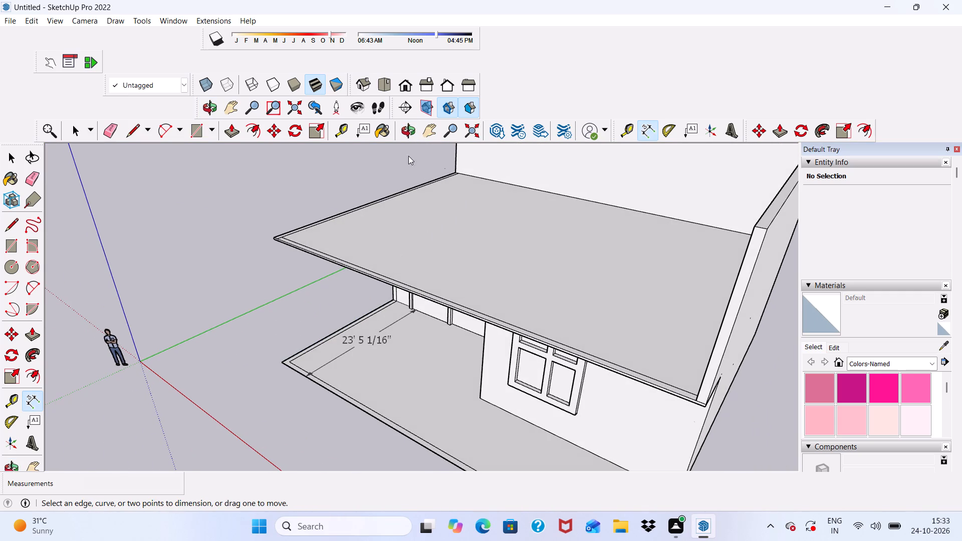
{"action": "key", "text": "space"}
Add a guide line parallel to the roof slab's front edge, offset 23' 51/16" back across the slab.
{"action": "left_click", "coordinate": [342, 131]}
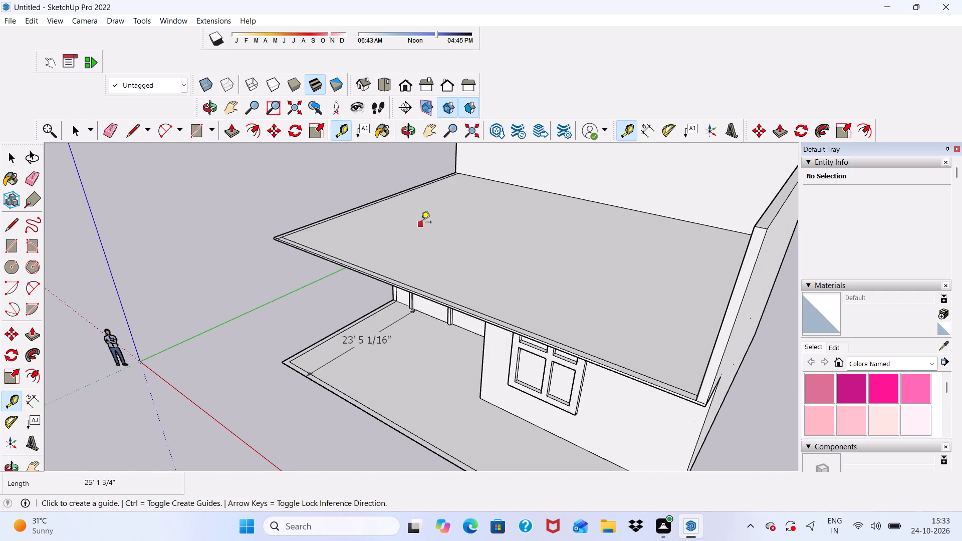
{"action": "scroll", "coordinate": [421, 228], "scroll_direction": "down", "scroll_amount": 9}
{"action": "scroll", "coordinate": [459, 277], "scroll_direction": "up", "scroll_amount": 1}
{"action": "middle_click_drag", "start_coordinate": [459, 277], "coordinate": [461, 268]}
{"action": "scroll", "coordinate": [463, 265], "scroll_direction": "up", "scroll_amount": 11}
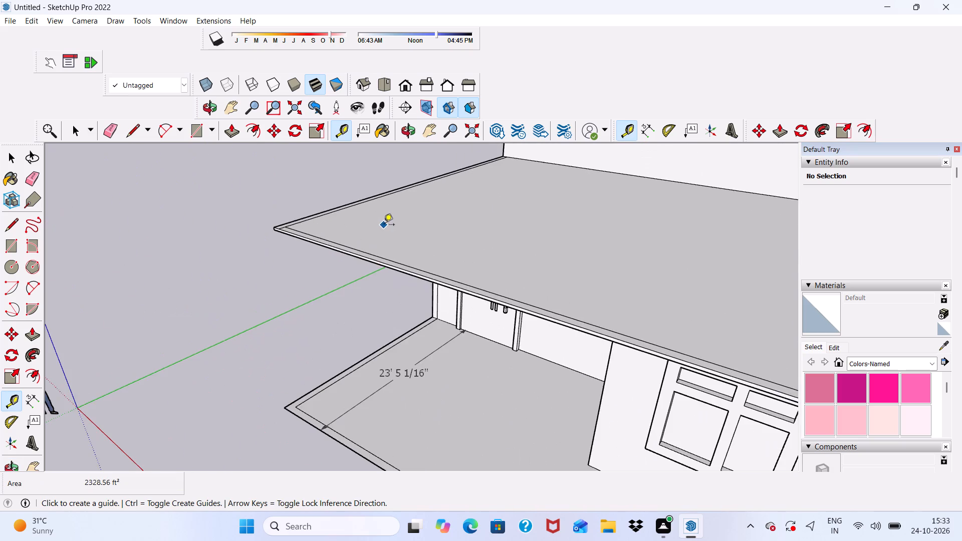
{"action": "middle_click_drag", "start_coordinate": [384, 227], "coordinate": [374, 250]}
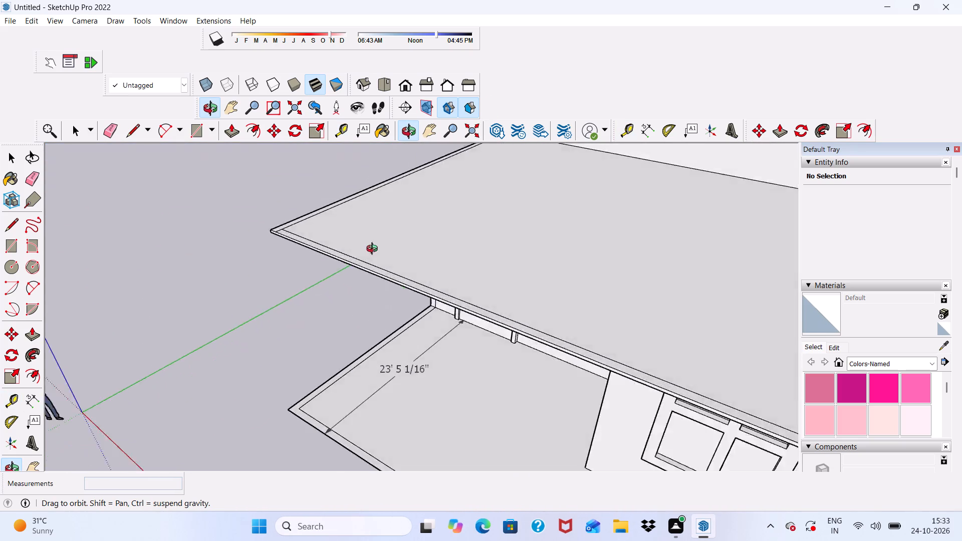
{"action": "middle_click_drag", "start_coordinate": [374, 250], "coordinate": [324, 255]}
{"action": "scroll", "coordinate": [356, 255], "scroll_direction": "up", "scroll_amount": 6}
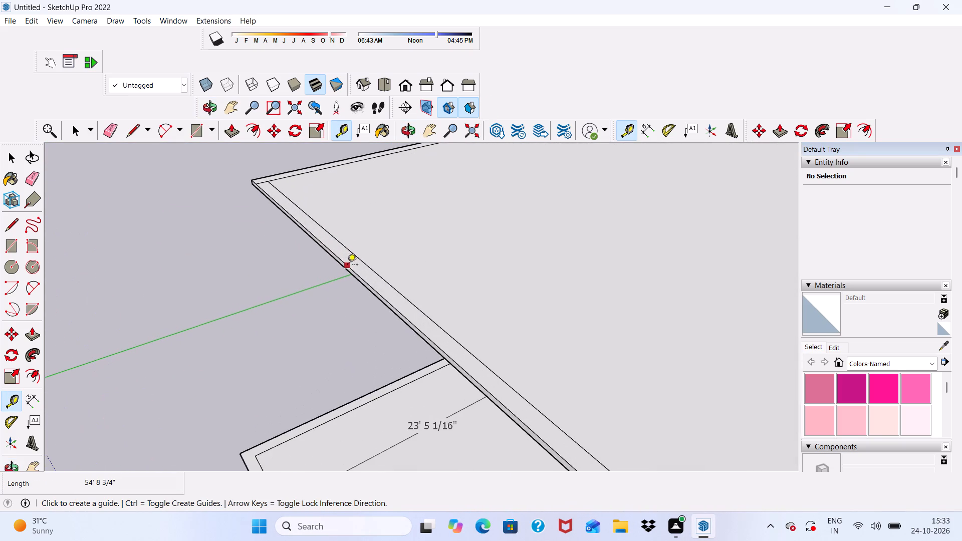
{"action": "scroll", "coordinate": [347, 265], "scroll_direction": "up", "scroll_amount": 4}
{"action": "left_click", "coordinate": [347, 265]}
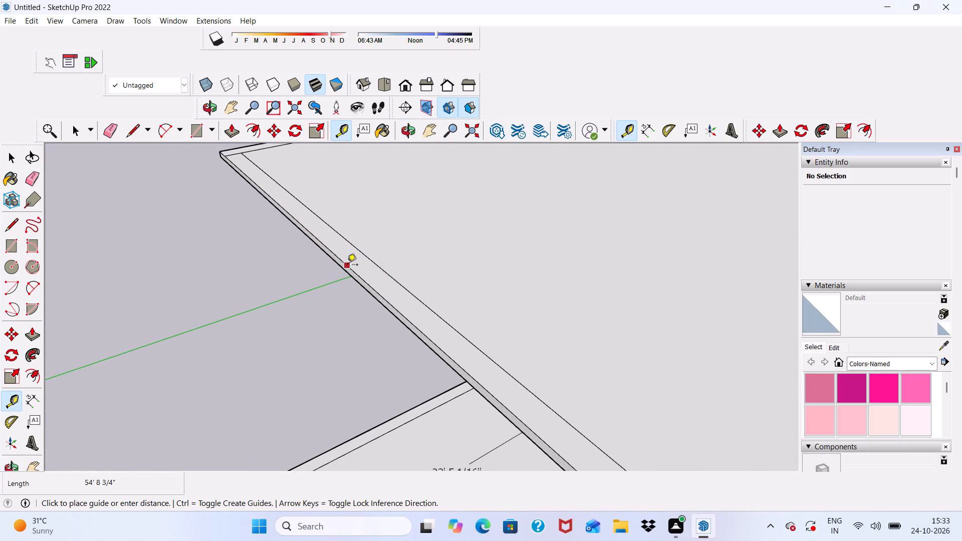
{"action": "scroll", "coordinate": [526, 177], "scroll_direction": "down", "scroll_amount": 4}
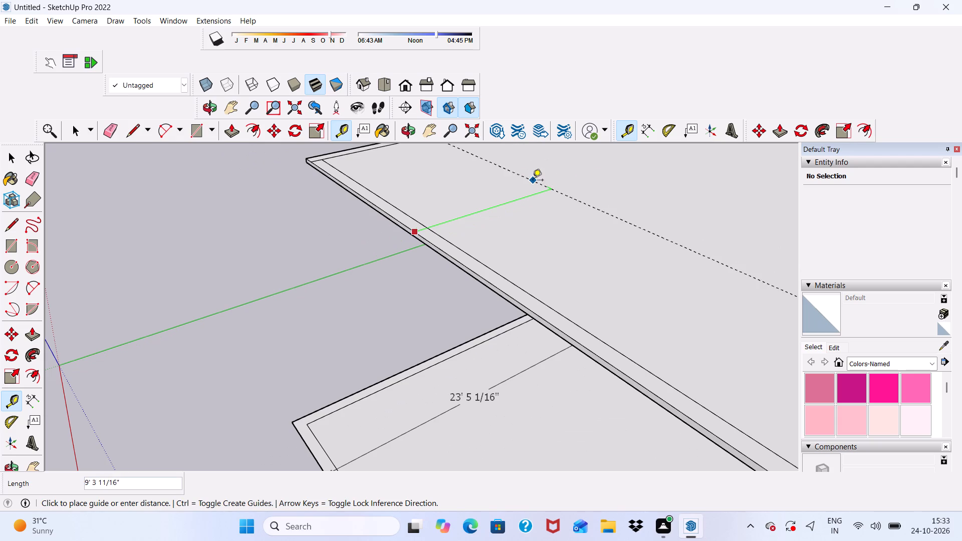
{"action": "type", "text": "23'"}
{"action": "key", "text": "space"}
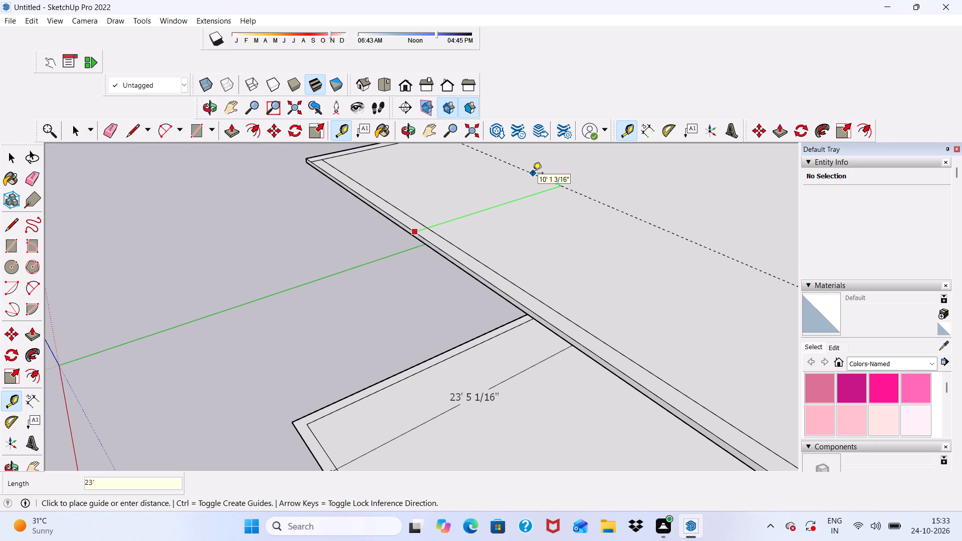
{"action": "key", "text": "5"}
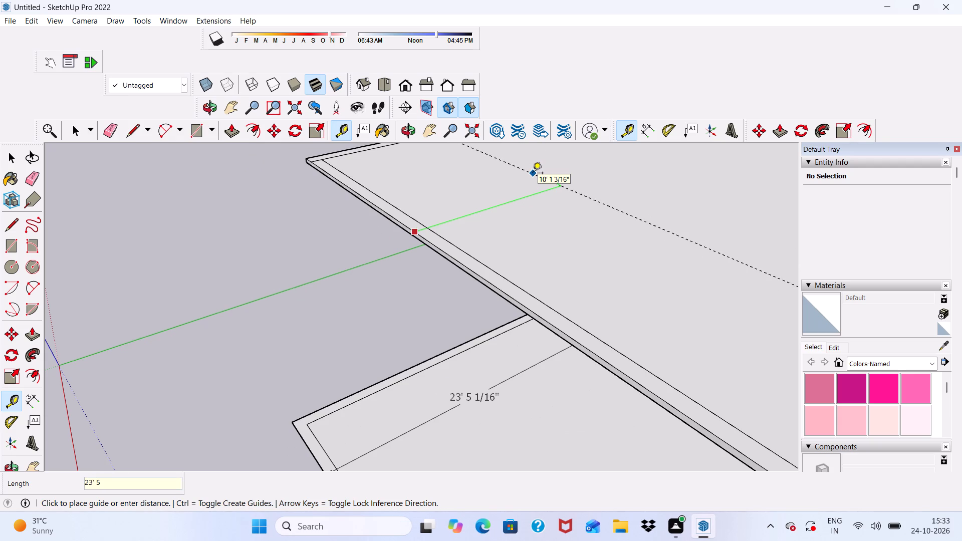
{"action": "key", "text": "1"}
{"action": "type", "text": "/16"}
{"action": "key", "text": "shift+quotedbl"}
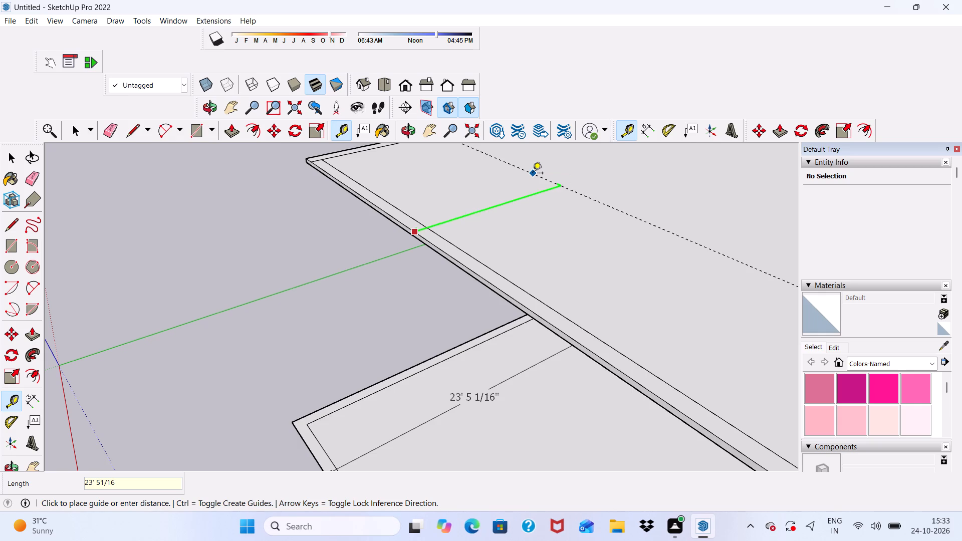
{"action": "key", "text": "Return"}
{"action": "key", "text": "space"}
Examine where the guide crosses the roof slab compared with the porch depth and the entrance wall below.
{"action": "scroll", "coordinate": [489, 128], "scroll_direction": "down", "scroll_amount": 6}
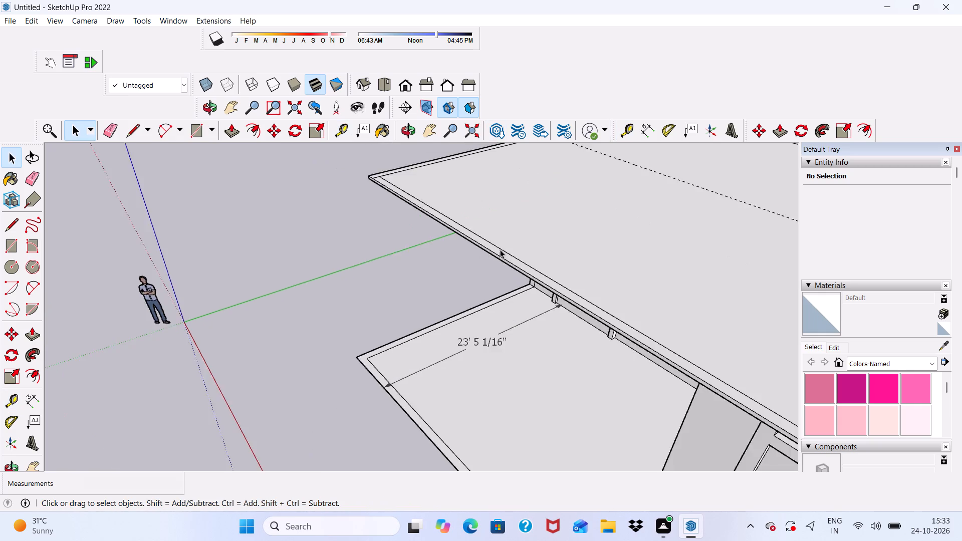
{"action": "scroll", "coordinate": [500, 249], "scroll_direction": "down", "scroll_amount": 11}
{"action": "middle_click_drag", "start_coordinate": [494, 197], "coordinate": [661, 226]}
{"action": "scroll", "coordinate": [372, 176], "scroll_direction": "down", "scroll_amount": 5}
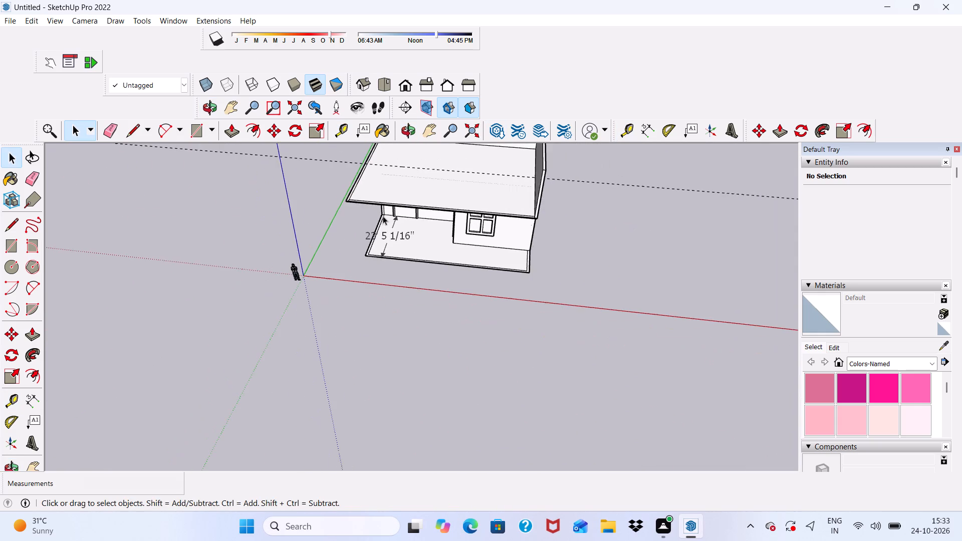
{"action": "middle_click_drag", "start_coordinate": [384, 216], "coordinate": [398, 160]}
{"action": "scroll", "coordinate": [398, 160], "scroll_direction": "up", "scroll_amount": 4}
{"action": "scroll", "coordinate": [400, 212], "scroll_direction": "up", "scroll_amount": 3}
{"action": "scroll", "coordinate": [400, 209], "scroll_direction": "down", "scroll_amount": 4}
{"action": "middle_click_drag", "start_coordinate": [402, 217], "coordinate": [404, 255]}
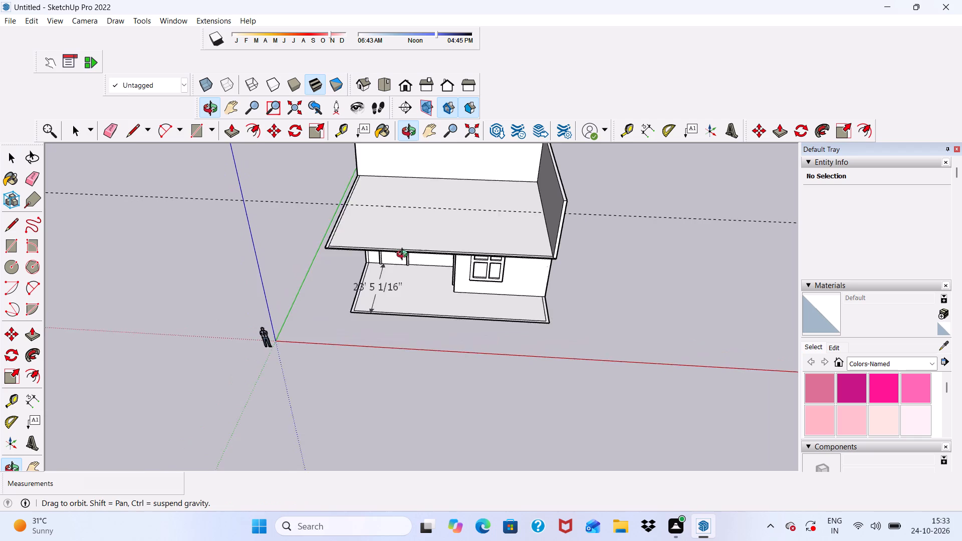
{"action": "middle_click_drag", "start_coordinate": [404, 255], "coordinate": [393, 215]}
{"action": "scroll", "coordinate": [393, 215], "scroll_direction": "up", "scroll_amount": 4}
{"action": "scroll", "coordinate": [393, 215], "scroll_direction": "down", "scroll_amount": 8}
{"action": "middle_click_drag", "start_coordinate": [398, 229], "coordinate": [403, 243]}
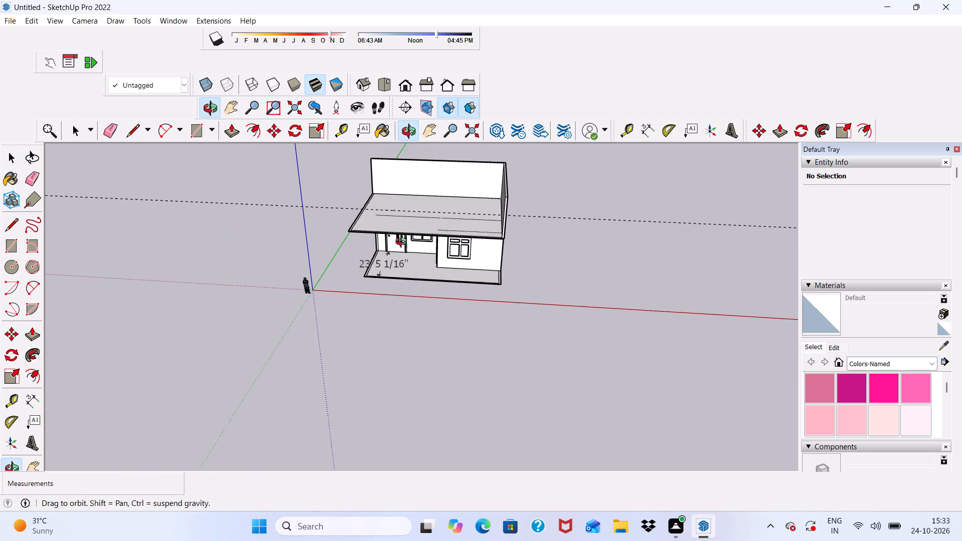
{"action": "middle_click_drag", "start_coordinate": [403, 243], "coordinate": [403, 248]}
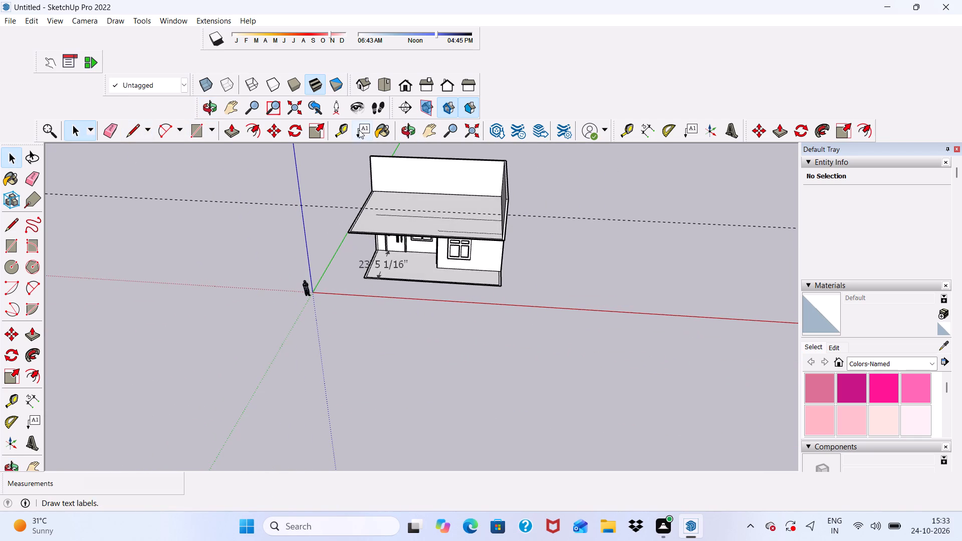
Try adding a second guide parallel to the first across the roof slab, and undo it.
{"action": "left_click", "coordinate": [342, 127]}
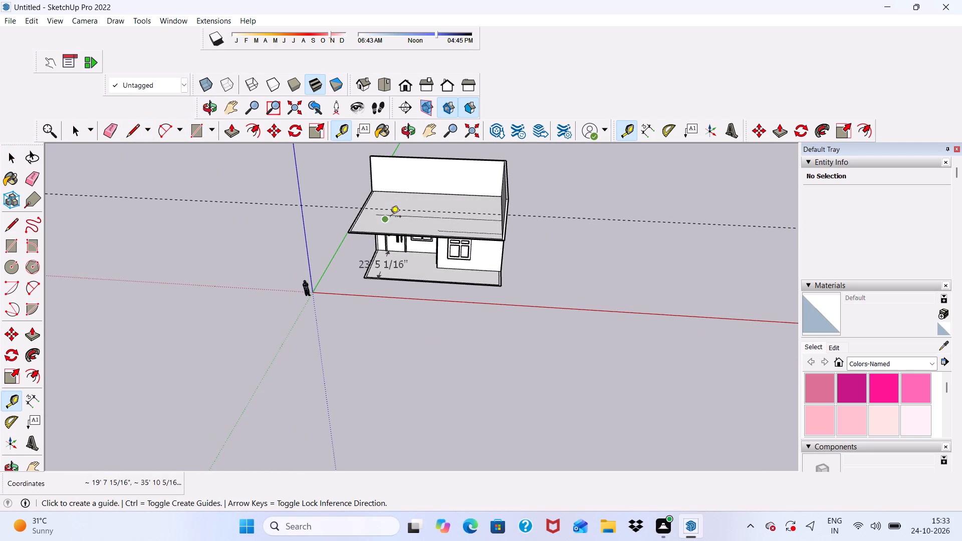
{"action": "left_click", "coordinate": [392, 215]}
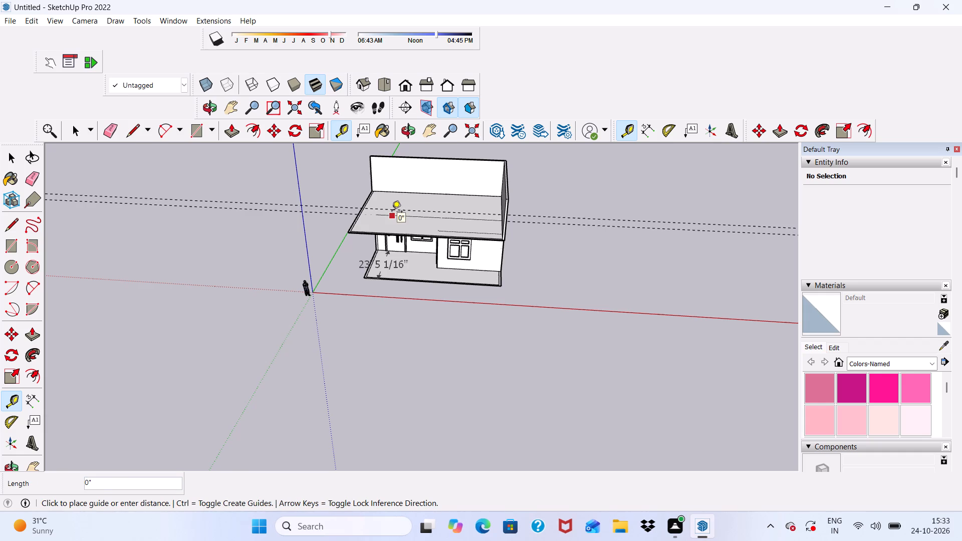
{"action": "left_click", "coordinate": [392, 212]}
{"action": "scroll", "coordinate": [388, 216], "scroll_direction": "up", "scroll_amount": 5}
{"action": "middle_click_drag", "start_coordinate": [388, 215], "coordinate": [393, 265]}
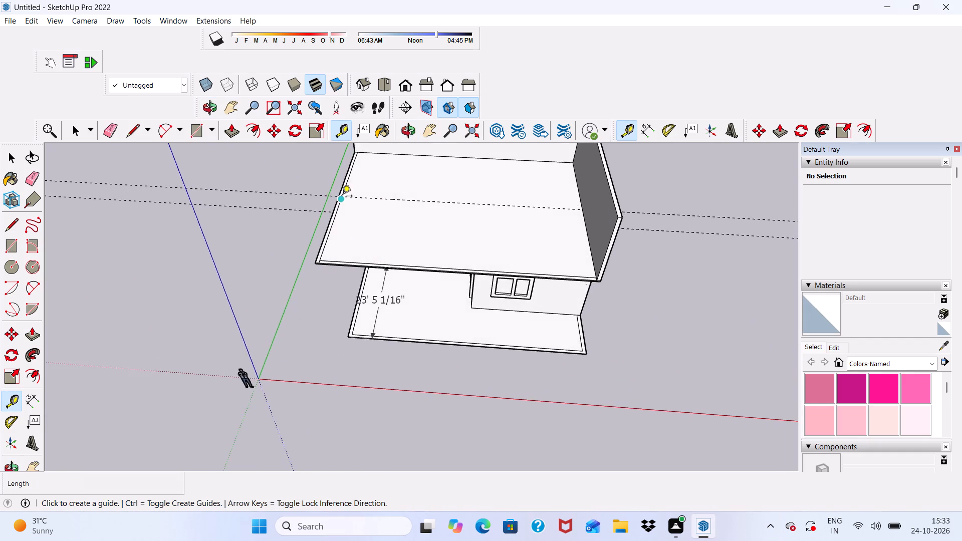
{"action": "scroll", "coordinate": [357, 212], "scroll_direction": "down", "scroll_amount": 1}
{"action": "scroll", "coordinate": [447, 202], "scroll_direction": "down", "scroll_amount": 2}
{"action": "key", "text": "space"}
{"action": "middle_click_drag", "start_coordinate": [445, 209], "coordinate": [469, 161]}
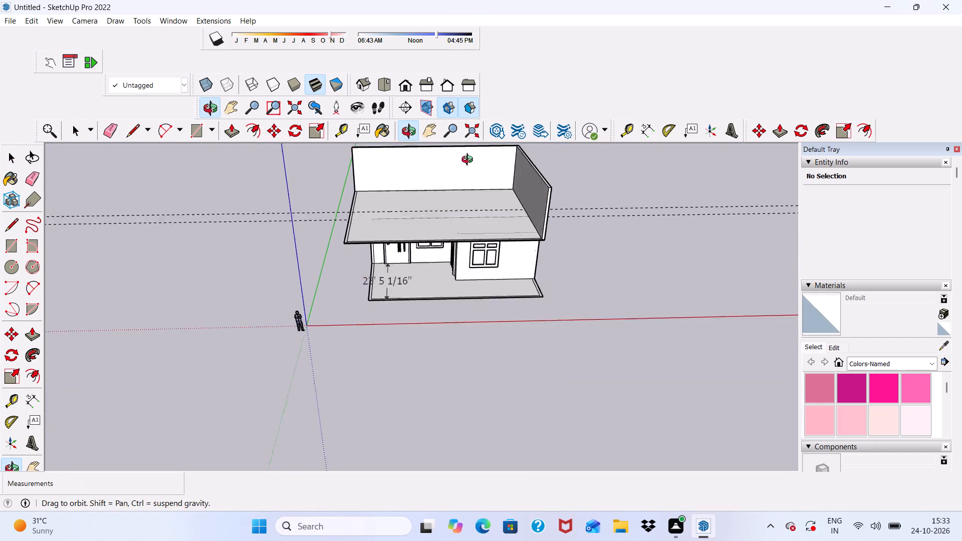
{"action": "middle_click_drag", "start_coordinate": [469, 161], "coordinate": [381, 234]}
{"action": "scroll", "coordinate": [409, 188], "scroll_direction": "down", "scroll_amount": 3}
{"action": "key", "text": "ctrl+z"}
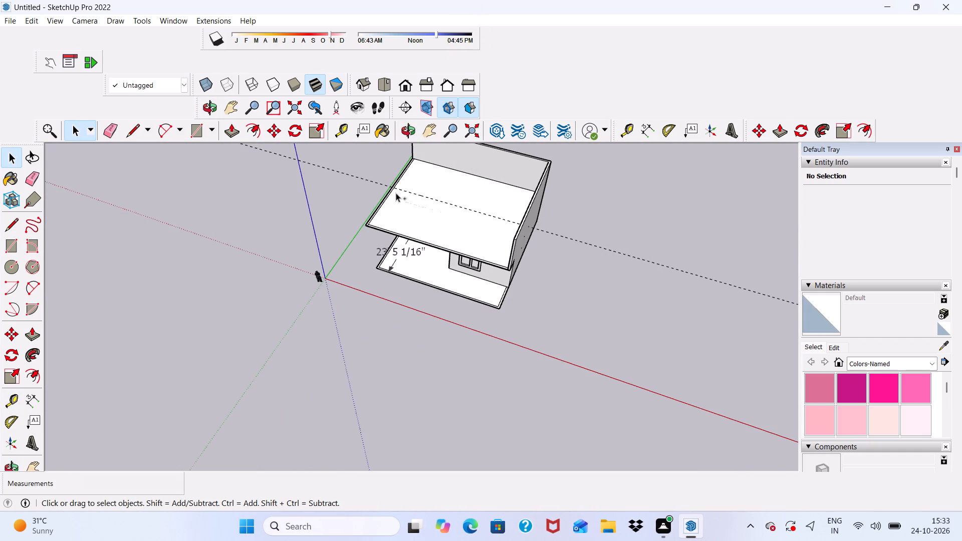
Add a second guide parallel to the existing one across the roof slab, offset 6" toward the slab's front edge.
{"action": "scroll", "coordinate": [396, 192], "scroll_direction": "up", "scroll_amount": 3, "text": "ctrl"}
{"action": "scroll", "coordinate": [429, 192], "scroll_direction": "down", "scroll_amount": 1}
{"action": "middle_click_drag", "start_coordinate": [431, 218], "coordinate": [516, 148]}
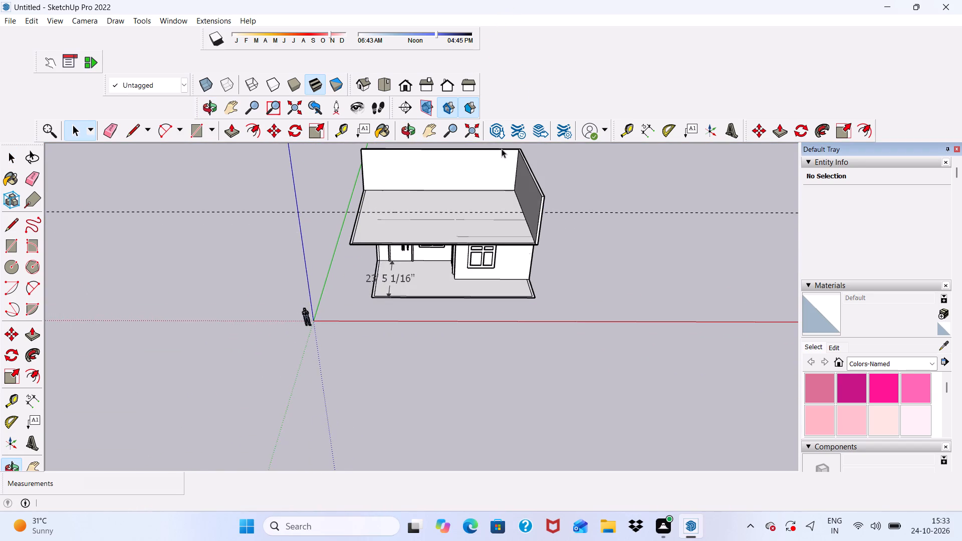
{"action": "scroll", "coordinate": [379, 187], "scroll_direction": "up", "scroll_amount": 3}
{"action": "scroll", "coordinate": [384, 186], "scroll_direction": "down", "scroll_amount": 1}
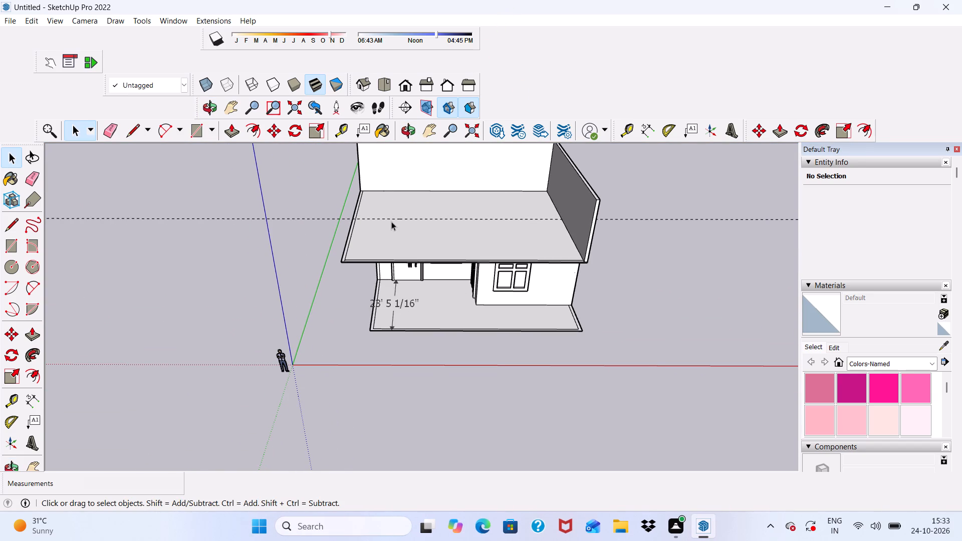
{"action": "scroll", "coordinate": [391, 221], "scroll_direction": "up", "scroll_amount": 4}
{"action": "left_click", "coordinate": [343, 132]}
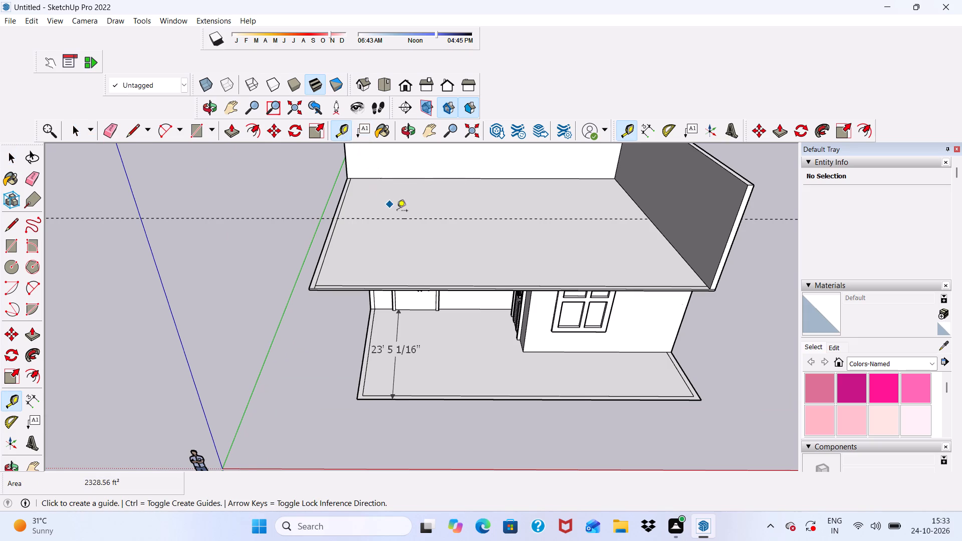
{"action": "scroll", "coordinate": [408, 235], "scroll_direction": "up", "scroll_amount": 1}
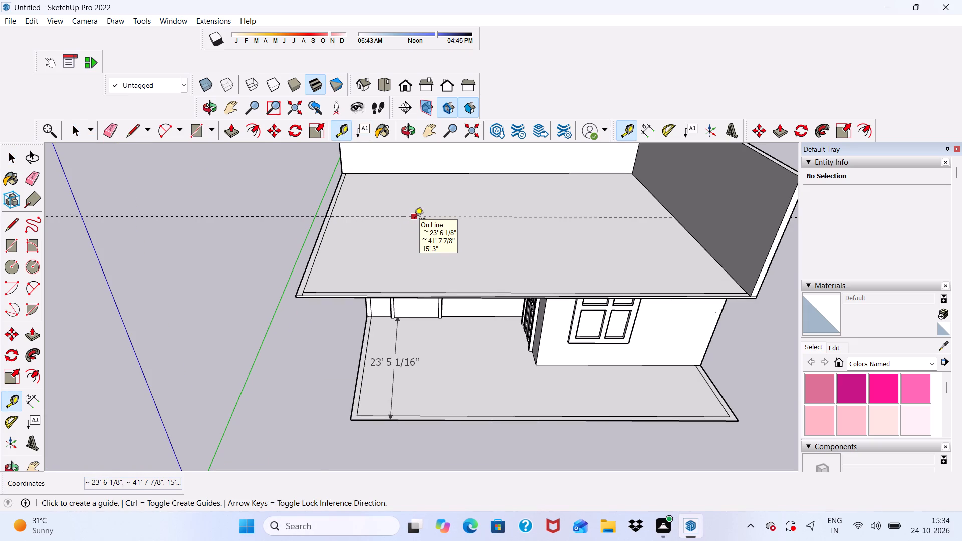
{"action": "scroll", "coordinate": [417, 217], "scroll_direction": "up", "scroll_amount": 7}
{"action": "left_click", "coordinate": [415, 220]}
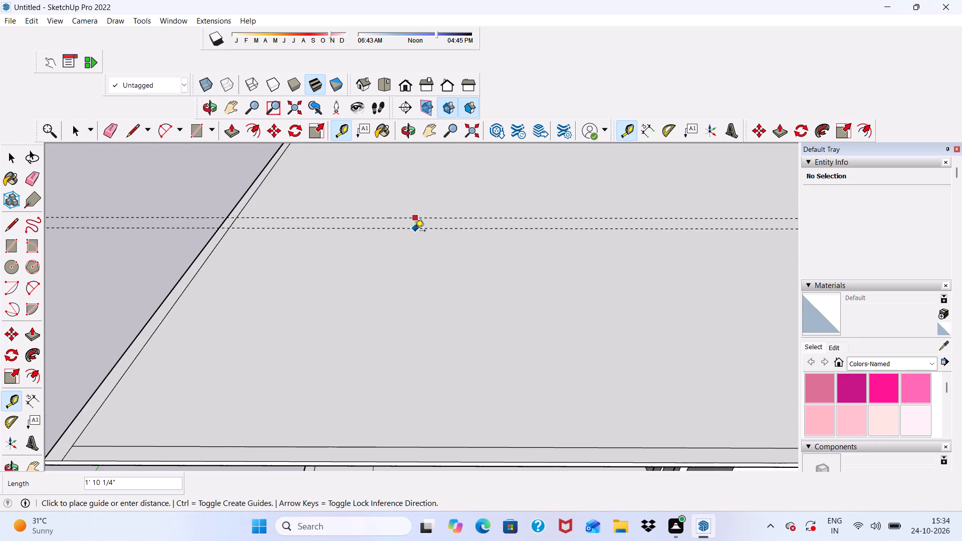
{"action": "type", "text": "6\""}
{"action": "key", "text": "Return"}
{"action": "scroll", "coordinate": [417, 226], "scroll_direction": "down", "scroll_amount": 9}
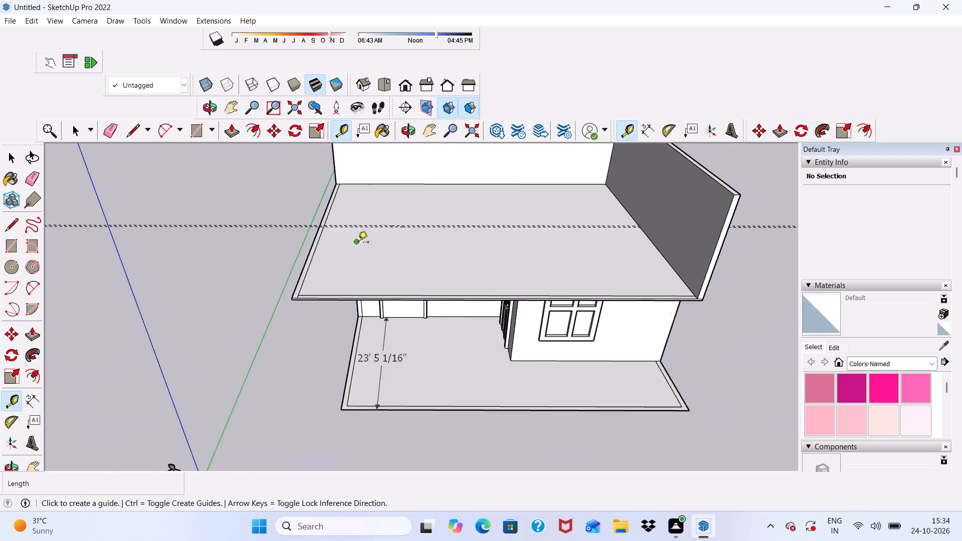
{"action": "scroll", "coordinate": [358, 243], "scroll_direction": "down", "scroll_amount": 2}
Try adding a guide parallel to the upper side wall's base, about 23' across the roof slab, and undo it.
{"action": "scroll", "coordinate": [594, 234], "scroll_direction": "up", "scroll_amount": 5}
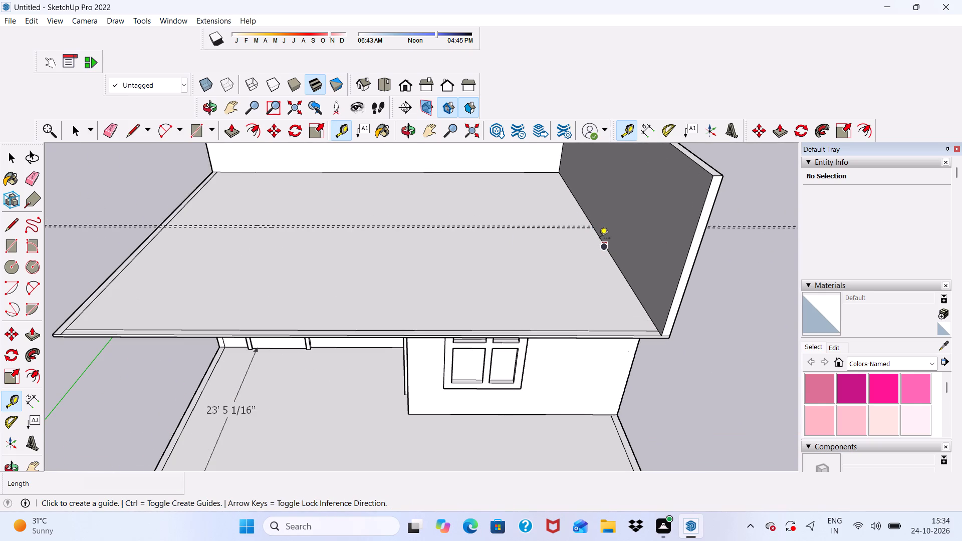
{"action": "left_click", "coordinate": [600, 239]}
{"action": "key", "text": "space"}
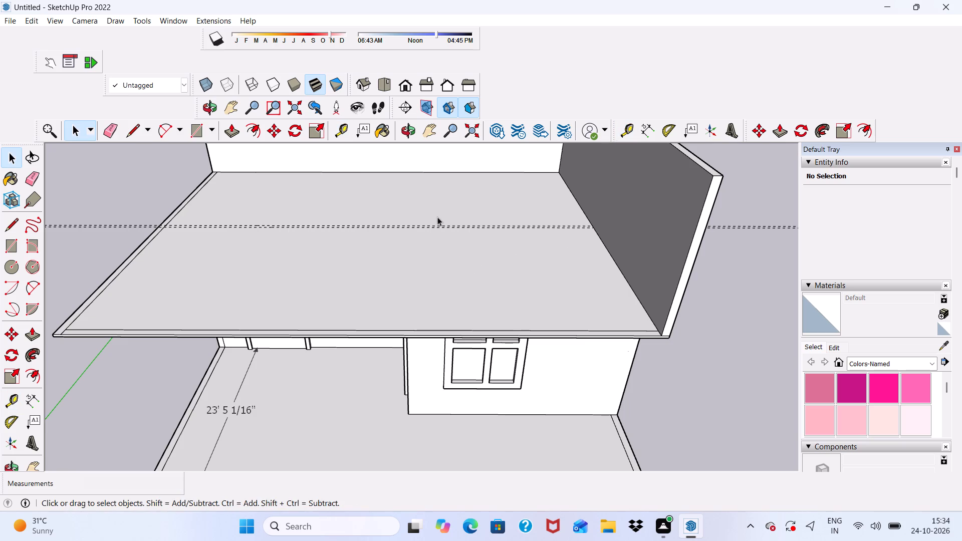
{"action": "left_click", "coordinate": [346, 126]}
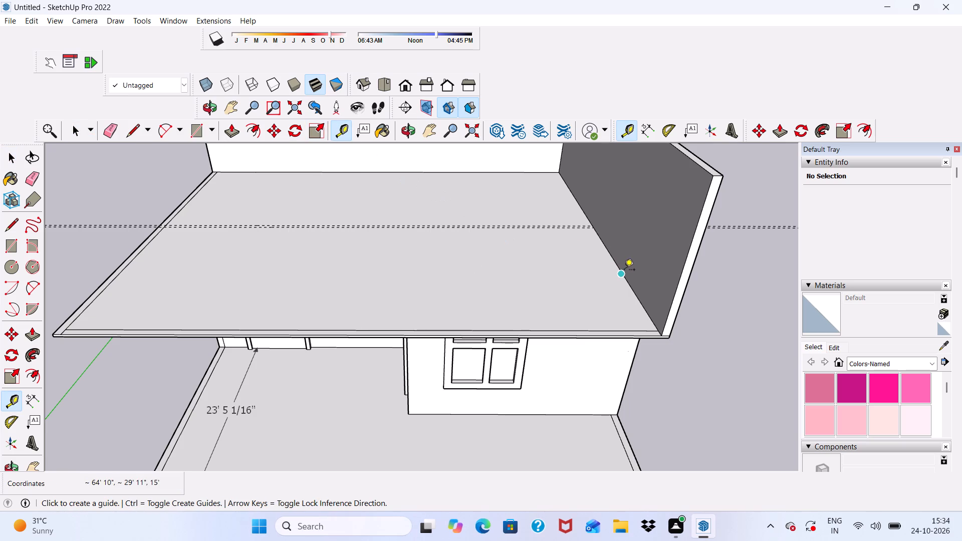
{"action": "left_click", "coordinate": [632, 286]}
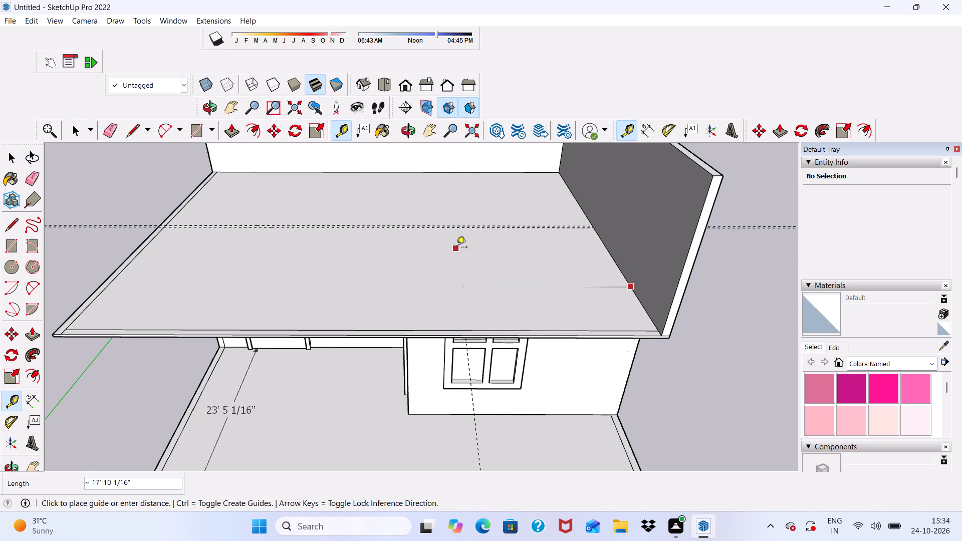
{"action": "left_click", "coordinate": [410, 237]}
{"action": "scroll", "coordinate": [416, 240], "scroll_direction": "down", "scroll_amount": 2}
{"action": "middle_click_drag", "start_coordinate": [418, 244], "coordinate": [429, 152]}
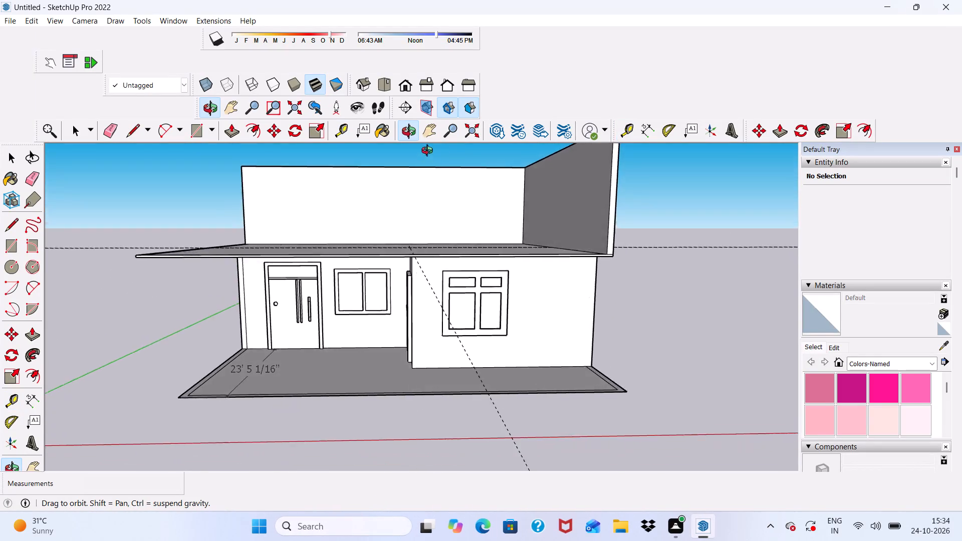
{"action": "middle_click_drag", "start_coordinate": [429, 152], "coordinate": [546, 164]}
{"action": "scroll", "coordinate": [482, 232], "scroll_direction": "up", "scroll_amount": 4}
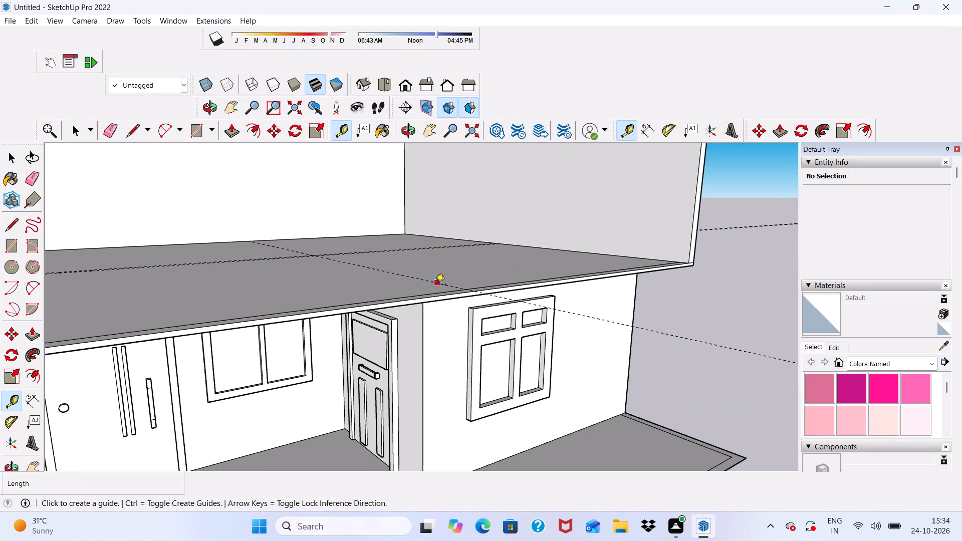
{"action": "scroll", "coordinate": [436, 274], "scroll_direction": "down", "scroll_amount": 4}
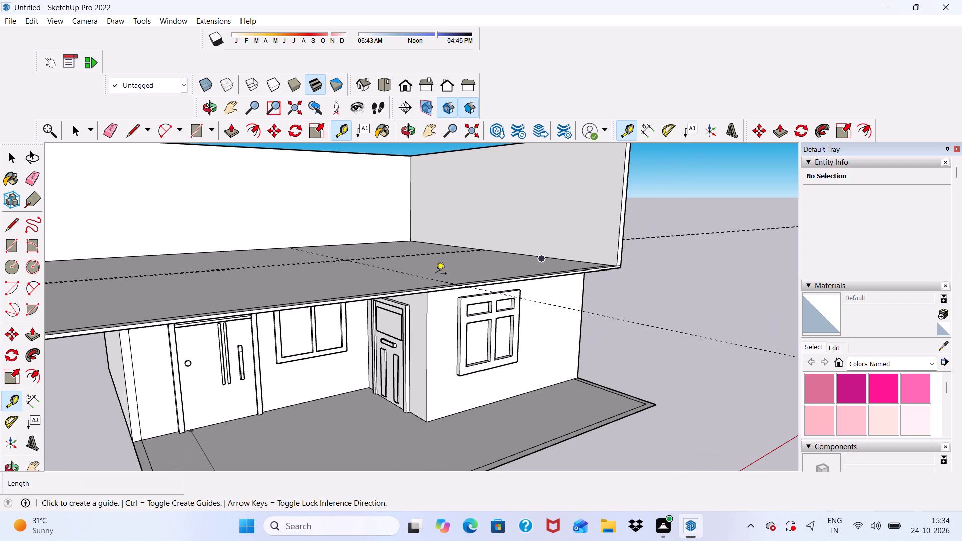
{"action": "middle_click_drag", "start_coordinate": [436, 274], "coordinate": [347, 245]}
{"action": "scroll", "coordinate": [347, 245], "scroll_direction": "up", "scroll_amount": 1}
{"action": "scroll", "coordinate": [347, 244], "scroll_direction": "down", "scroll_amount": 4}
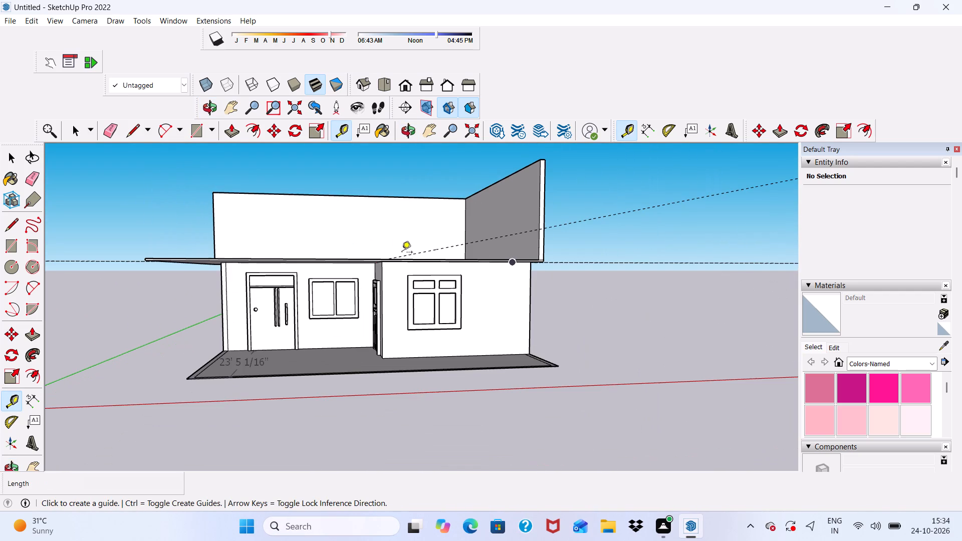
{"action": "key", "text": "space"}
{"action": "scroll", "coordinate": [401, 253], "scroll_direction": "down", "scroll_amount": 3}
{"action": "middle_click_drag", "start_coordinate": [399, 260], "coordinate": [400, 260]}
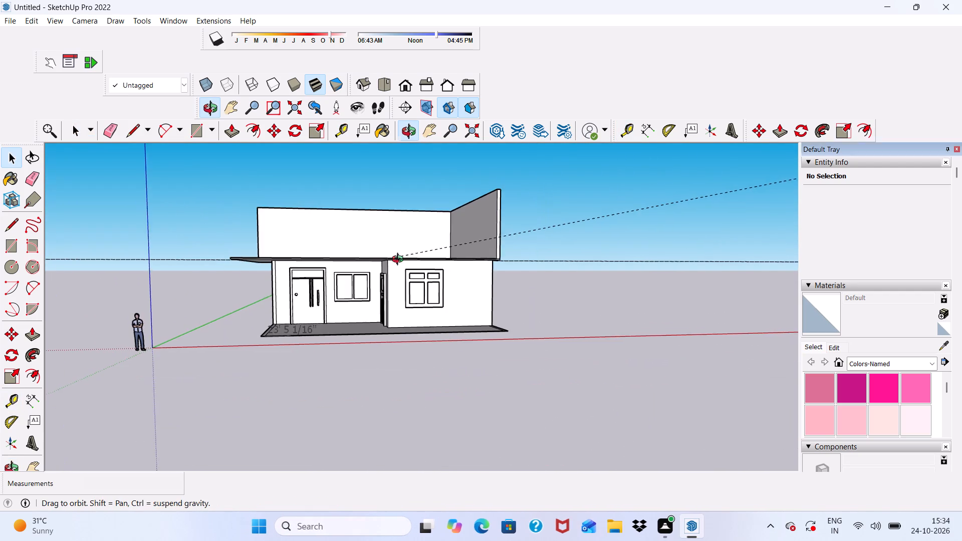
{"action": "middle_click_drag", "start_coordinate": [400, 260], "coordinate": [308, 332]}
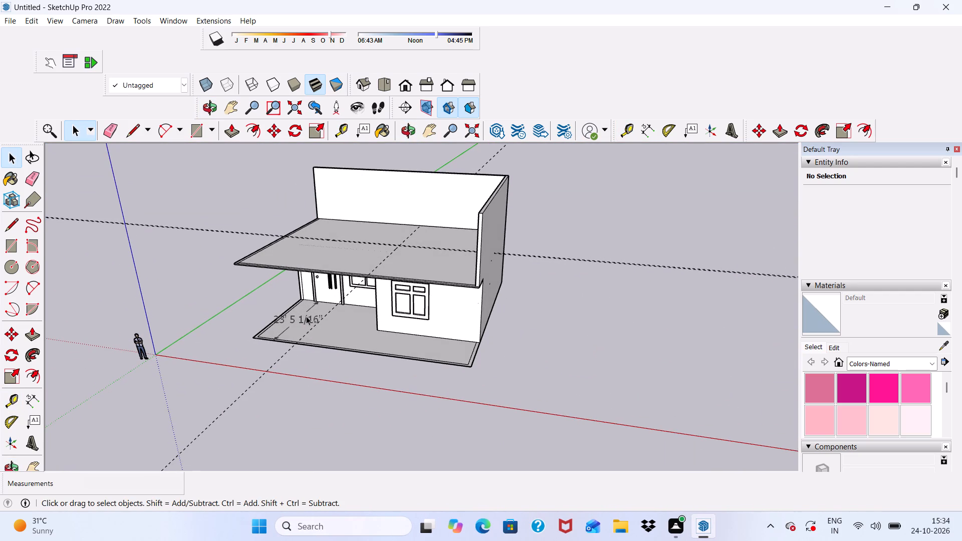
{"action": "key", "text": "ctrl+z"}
Examine how the roof slab and upper walls line up with the entrance, windows and projecting room below.
{"action": "scroll", "coordinate": [348, 261], "scroll_direction": "down", "scroll_amount": 4}
{"action": "middle_click_drag", "start_coordinate": [349, 264], "coordinate": [387, 204]}
{"action": "scroll", "coordinate": [387, 204], "scroll_direction": "up", "scroll_amount": 4}
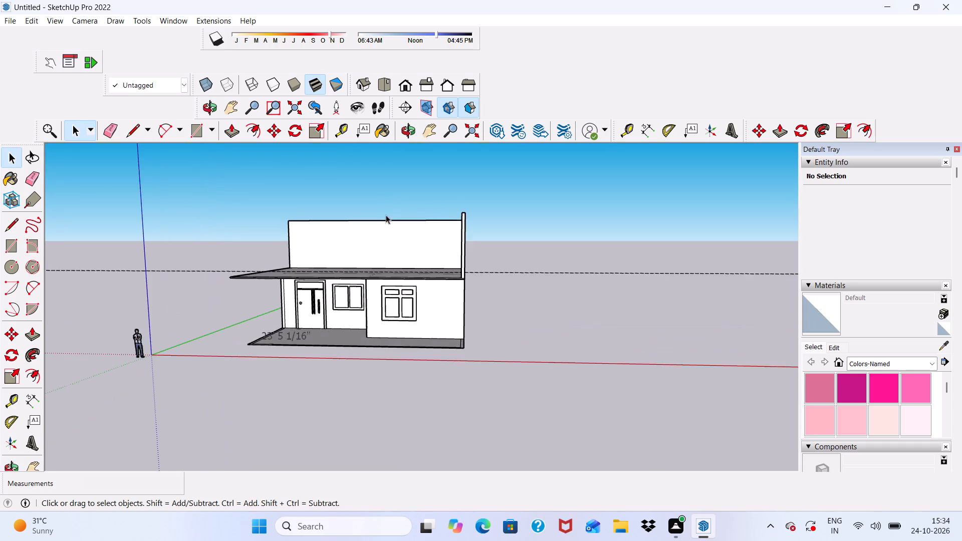
{"action": "scroll", "coordinate": [364, 282], "scroll_direction": "up", "scroll_amount": 11}
{"action": "scroll", "coordinate": [346, 244], "scroll_direction": "down", "scroll_amount": 4}
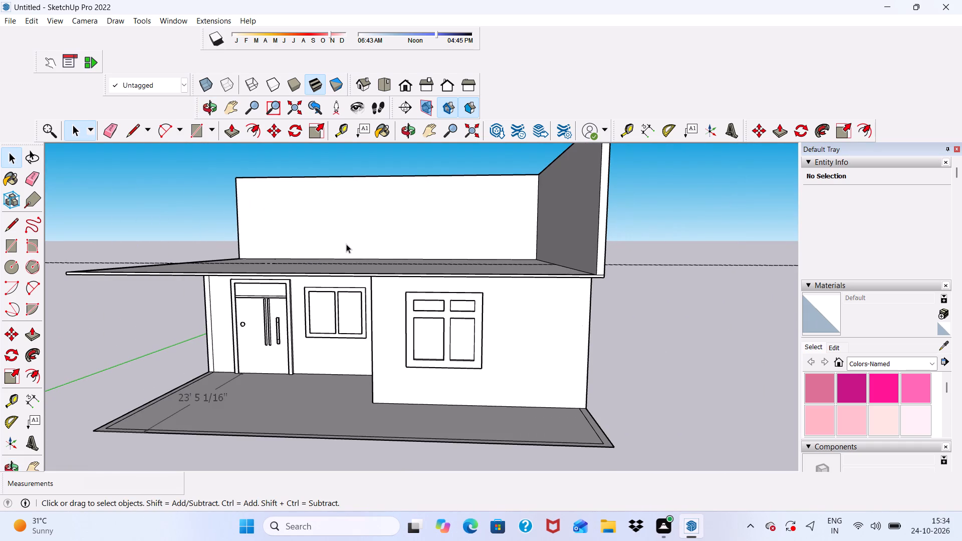
{"action": "middle_click_drag", "start_coordinate": [346, 244], "coordinate": [360, 295]}
{"action": "scroll", "coordinate": [372, 274], "scroll_direction": "down", "scroll_amount": 4}
{"action": "scroll", "coordinate": [448, 276], "scroll_direction": "down", "scroll_amount": 3}
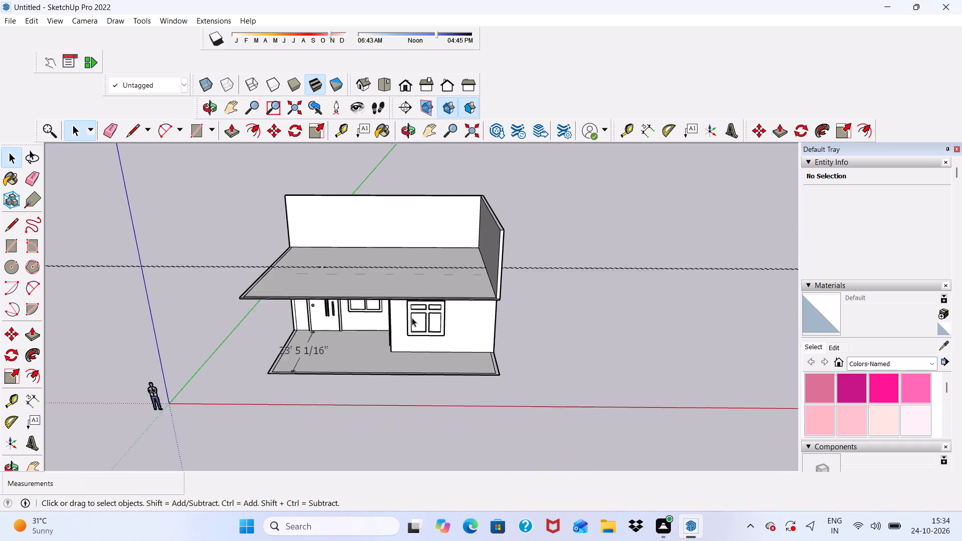
{"action": "middle_click_drag", "start_coordinate": [412, 320], "coordinate": [417, 303]}
{"action": "scroll", "coordinate": [421, 299], "scroll_direction": "down", "scroll_amount": 1}
{"action": "scroll", "coordinate": [416, 306], "scroll_direction": "up", "scroll_amount": 4}
{"action": "middle_click_drag", "start_coordinate": [396, 297], "coordinate": [397, 298]}
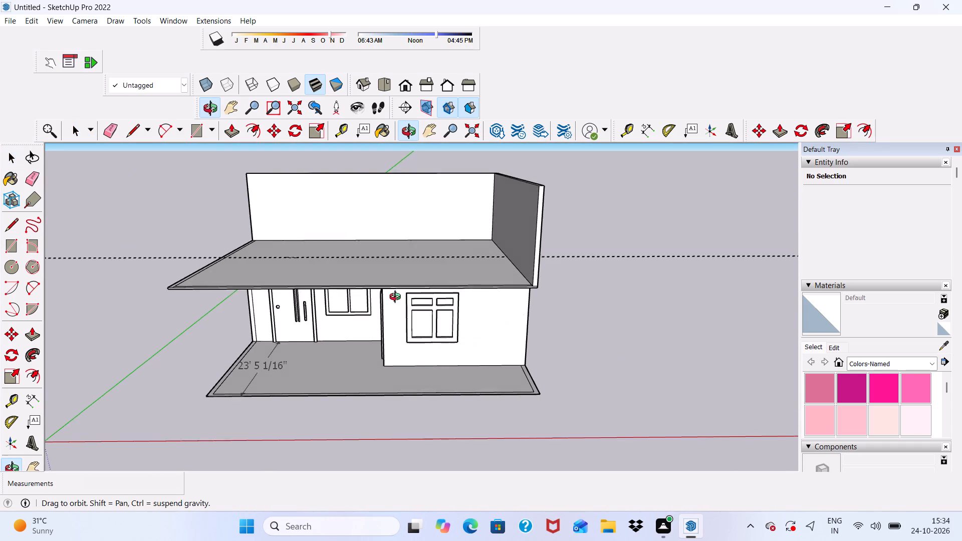
{"action": "middle_click_drag", "start_coordinate": [397, 298], "coordinate": [394, 222]}
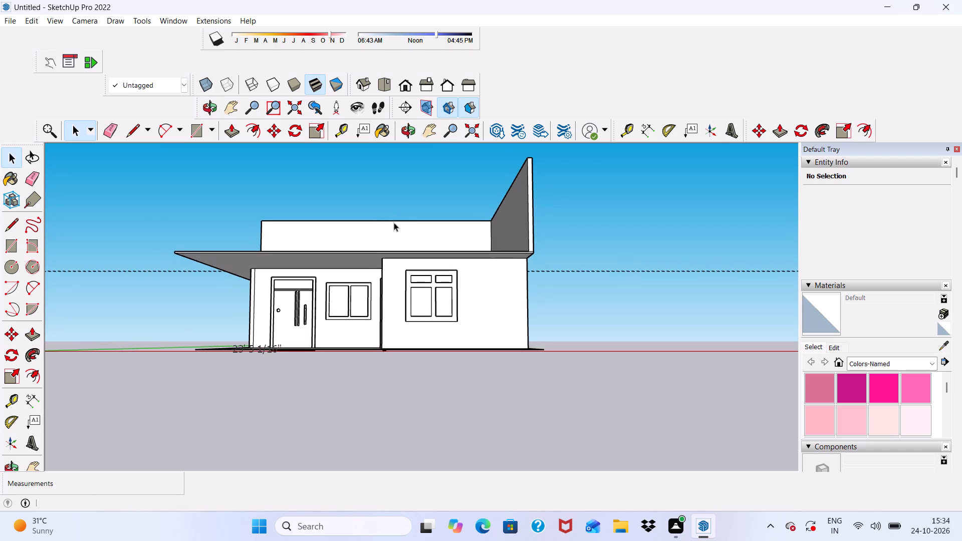
{"action": "scroll", "coordinate": [394, 222], "scroll_direction": "up", "scroll_amount": 2}
{"action": "middle_click_drag", "start_coordinate": [395, 225], "coordinate": [407, 260]}
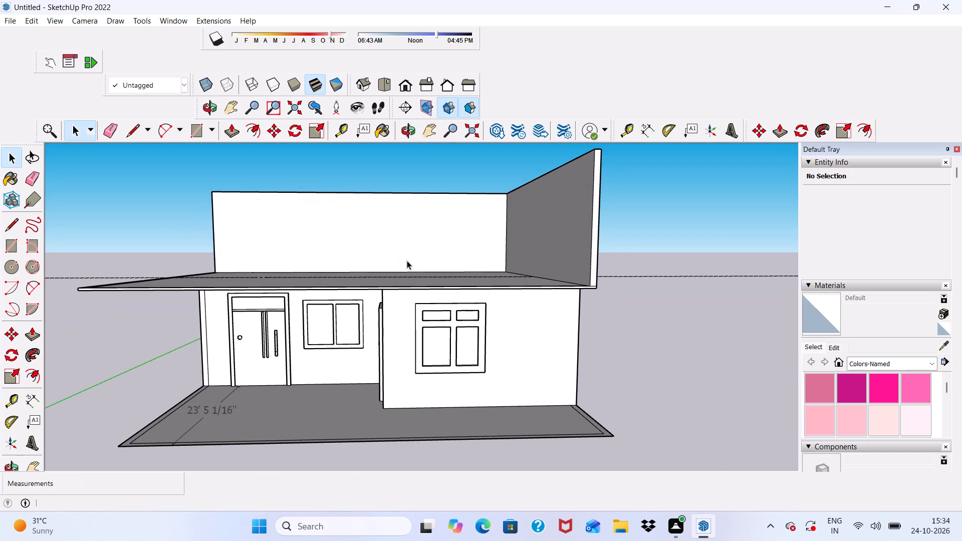
{"action": "scroll", "coordinate": [239, 272], "scroll_direction": "up", "scroll_amount": 1}
{"action": "middle_click_drag", "start_coordinate": [239, 268], "coordinate": [145, 340]}
{"action": "scroll", "coordinate": [241, 301], "scroll_direction": "down", "scroll_amount": 1}
{"action": "scroll", "coordinate": [201, 259], "scroll_direction": "down", "scroll_amount": 1}
{"action": "middle_click_drag", "start_coordinate": [201, 259], "coordinate": [266, 212]}
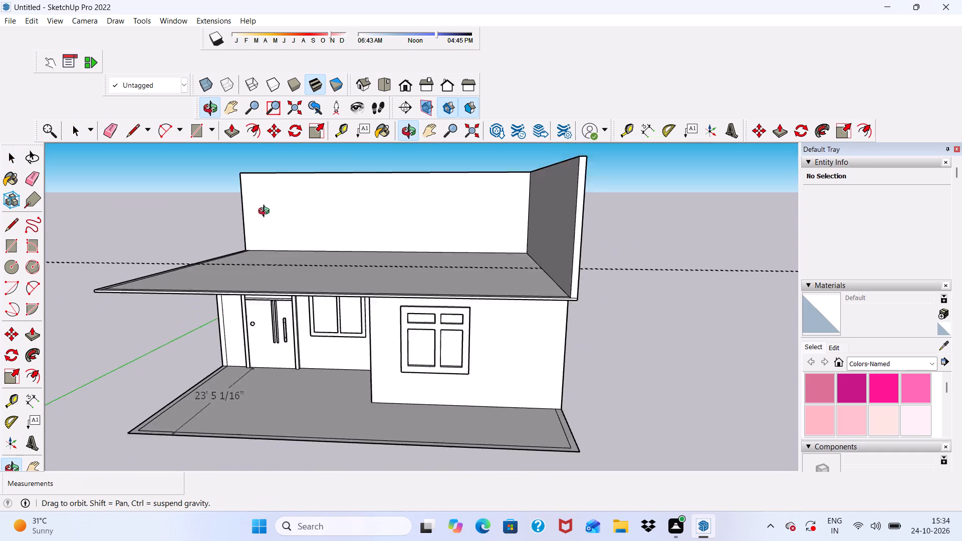
{"action": "middle_click_drag", "start_coordinate": [266, 212], "coordinate": [305, 246]}
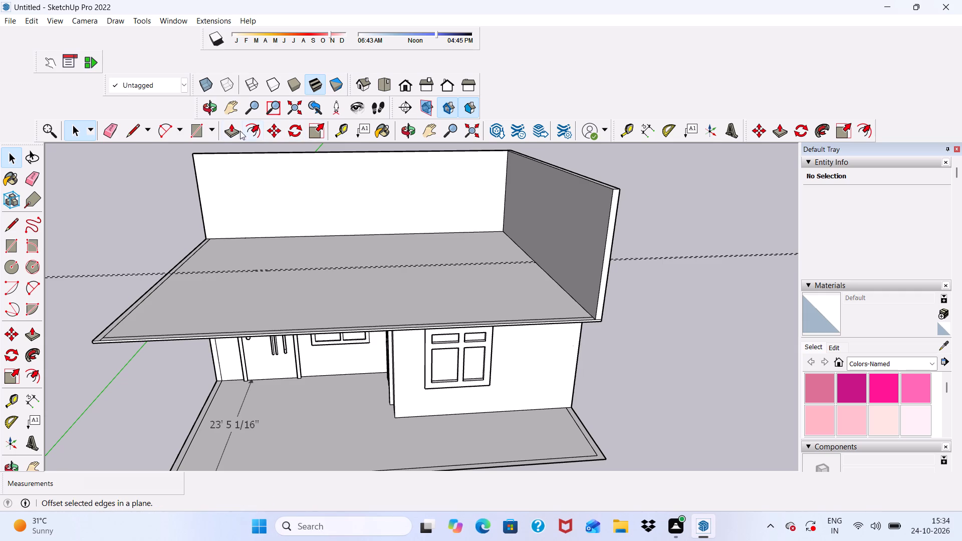
Add a guide parallel to the upper side wall's base, offset about 25' 5" across the roof slab.
{"action": "left_click", "coordinate": [347, 123]}
{"action": "scroll", "coordinate": [238, 299], "scroll_direction": "up", "scroll_amount": 3}
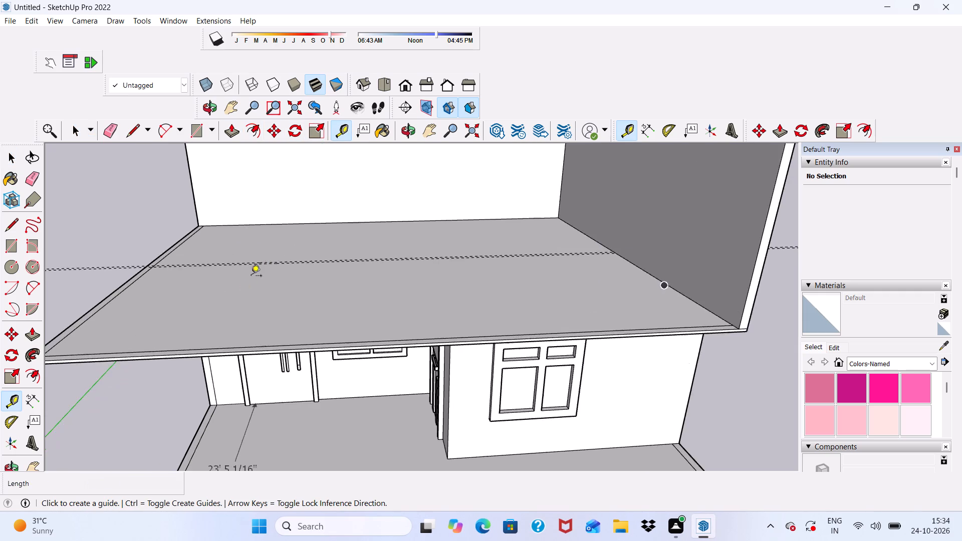
{"action": "scroll", "coordinate": [278, 253], "scroll_direction": "up", "scroll_amount": 3}
{"action": "scroll", "coordinate": [278, 253], "scroll_direction": "down", "scroll_amount": 2}
{"action": "middle_click_drag", "start_coordinate": [281, 257], "coordinate": [299, 308]}
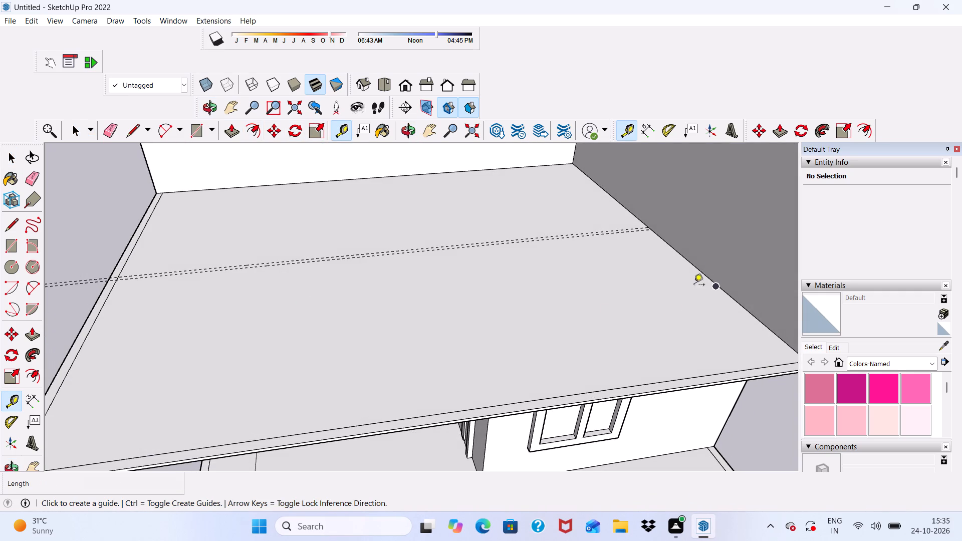
{"action": "left_click", "coordinate": [702, 269]}
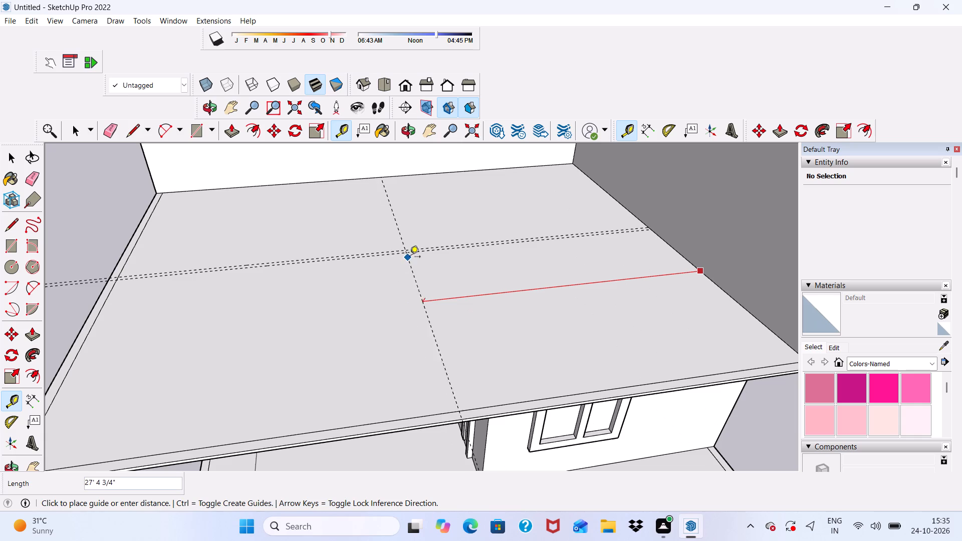
{"action": "left_click", "coordinate": [425, 255]}
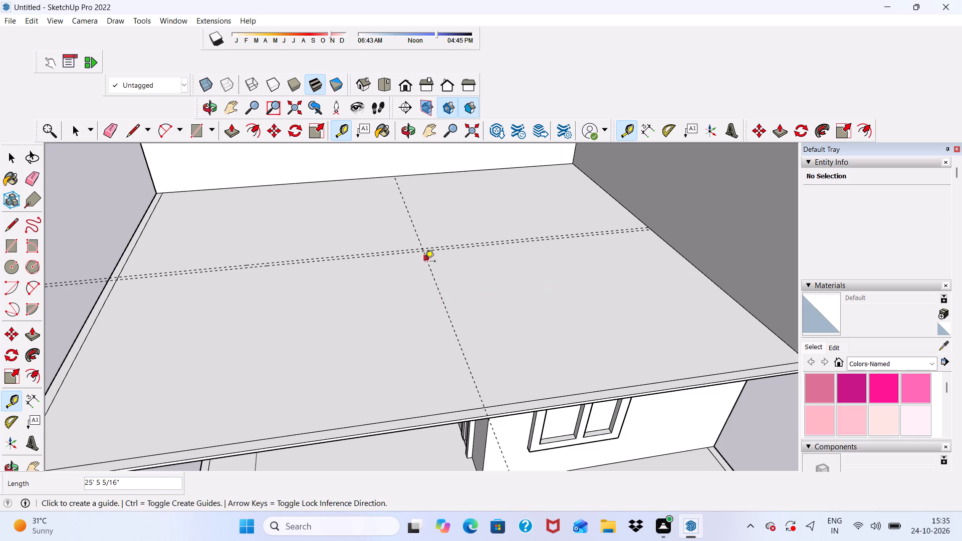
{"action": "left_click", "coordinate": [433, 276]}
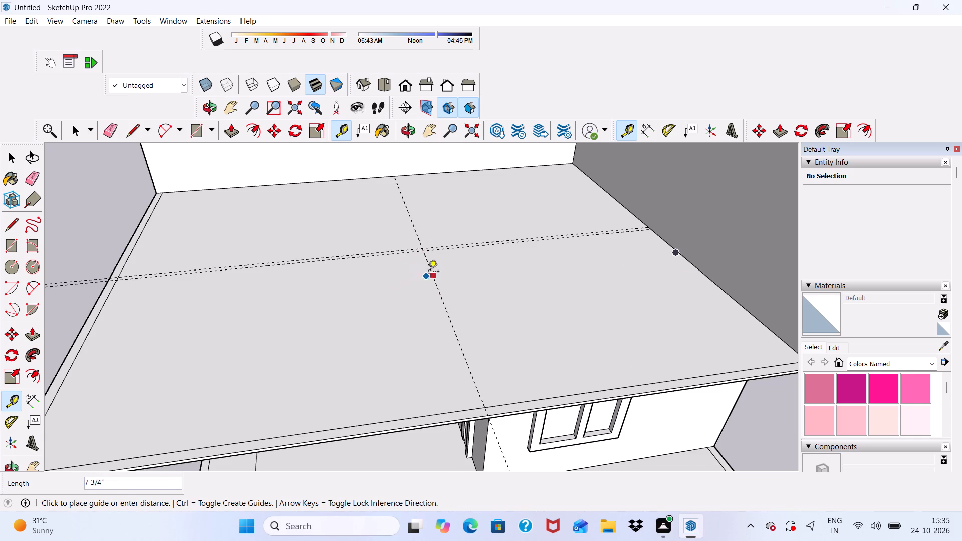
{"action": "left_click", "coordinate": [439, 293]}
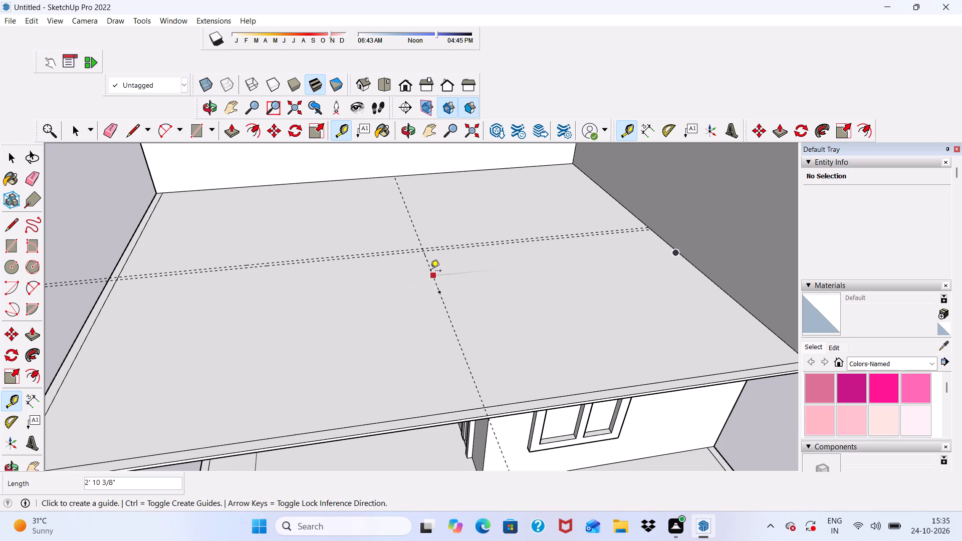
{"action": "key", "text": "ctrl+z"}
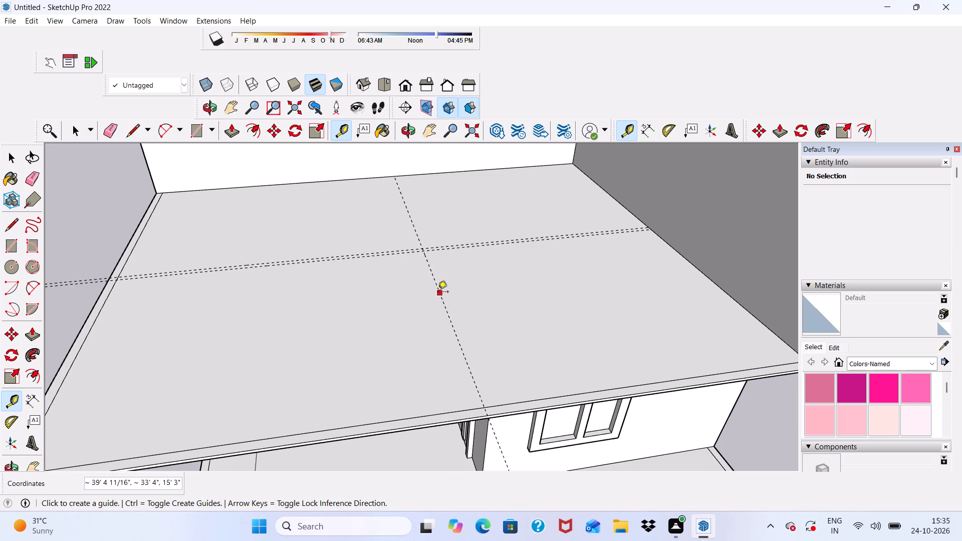
Add a second guide parallel to the front-to-back guide, offset 6" away from the upper side wall.
{"action": "left_click", "coordinate": [438, 293]}
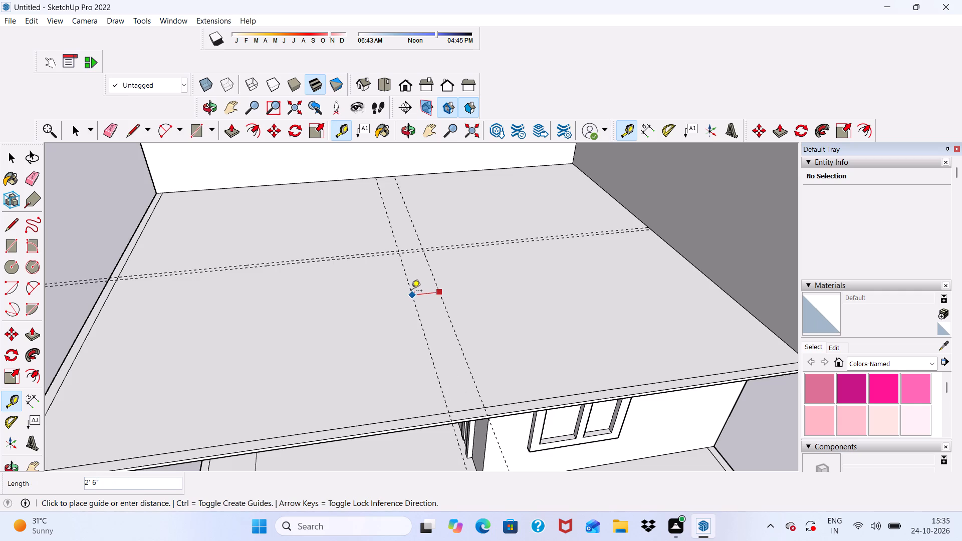
{"action": "type", "text": "6\""}
{"action": "key", "text": "Return"}
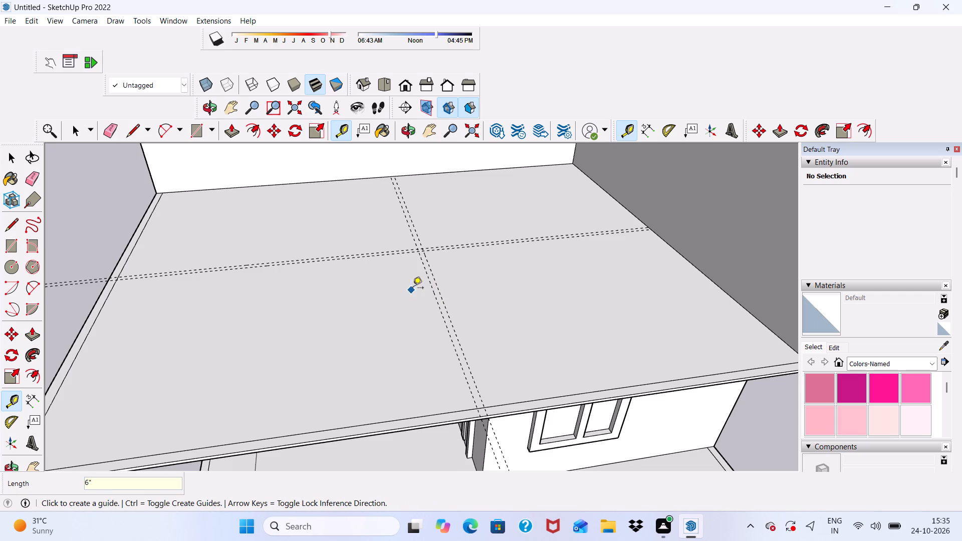
Examine where the crossing guide pairs fall on the roof slab relative to the entrance and projecting room below.
{"action": "scroll", "coordinate": [416, 270], "scroll_direction": "down", "scroll_amount": 6}
{"action": "middle_click_drag", "start_coordinate": [413, 359], "coordinate": [419, 193]}
{"action": "scroll", "coordinate": [419, 194], "scroll_direction": "up", "scroll_amount": 2}
{"action": "scroll", "coordinate": [440, 253], "scroll_direction": "down", "scroll_amount": 1}
{"action": "middle_click_drag", "start_coordinate": [446, 277], "coordinate": [394, 344]}
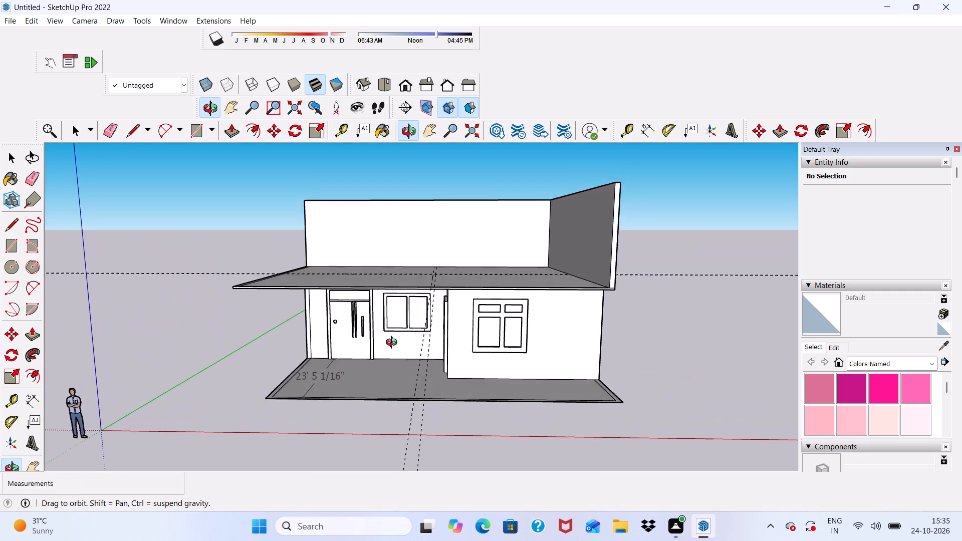
{"action": "middle_click_drag", "start_coordinate": [394, 344], "coordinate": [393, 345]}
{"action": "scroll", "coordinate": [469, 362], "scroll_direction": "up", "scroll_amount": 4}
{"action": "middle_click_drag", "start_coordinate": [438, 278], "coordinate": [439, 360]}
{"action": "scroll", "coordinate": [444, 306], "scroll_direction": "down", "scroll_amount": 1}
{"action": "scroll", "coordinate": [455, 323], "scroll_direction": "up", "scroll_amount": 3}
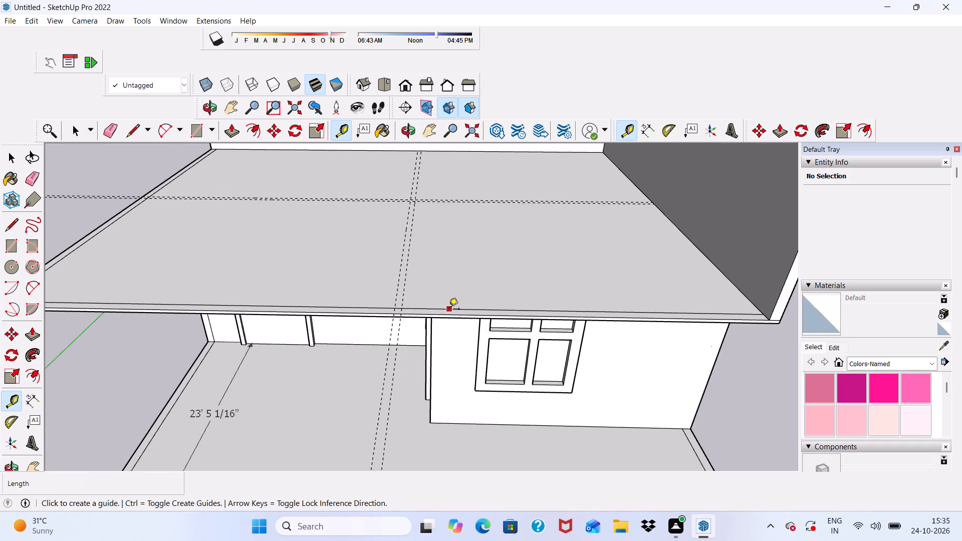
Add a guide parallel to the roof slab's front edge, offset about 5' 8" back across the slab.
{"action": "left_click", "coordinate": [449, 306]}
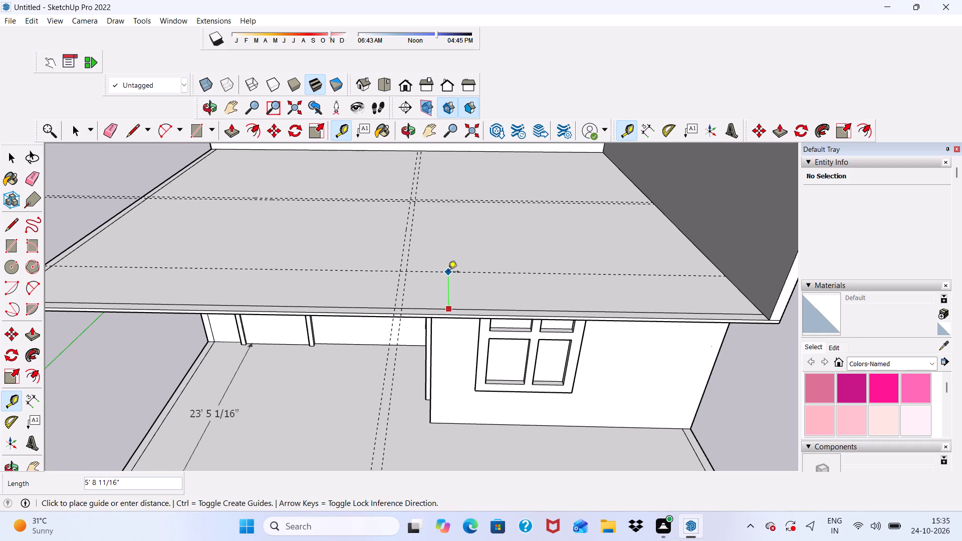
{"action": "left_click", "coordinate": [445, 274]}
Add a second guide parallel to the new front guide, offset 6" toward the rear of the roof slab.
{"action": "scroll", "coordinate": [445, 274], "scroll_direction": "up", "scroll_amount": 4}
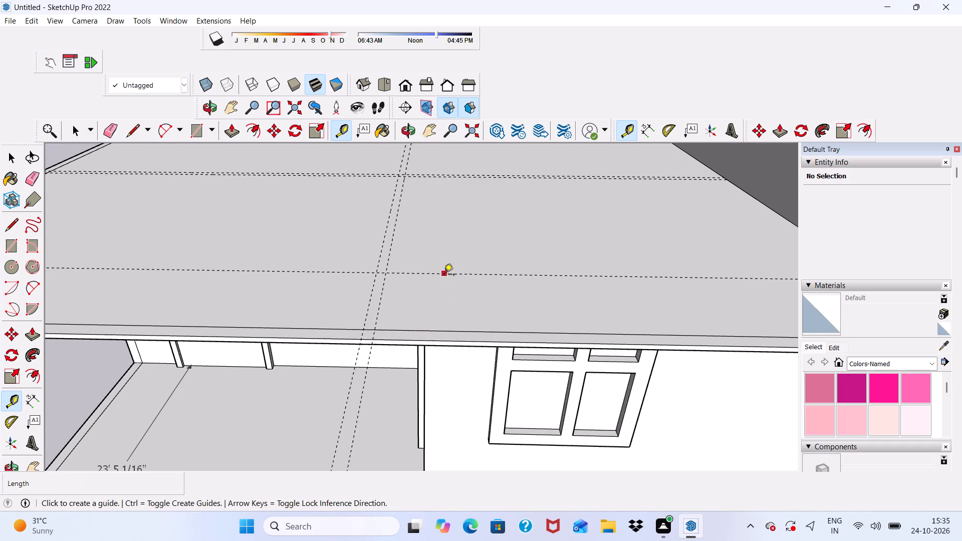
{"action": "left_click", "coordinate": [444, 276]}
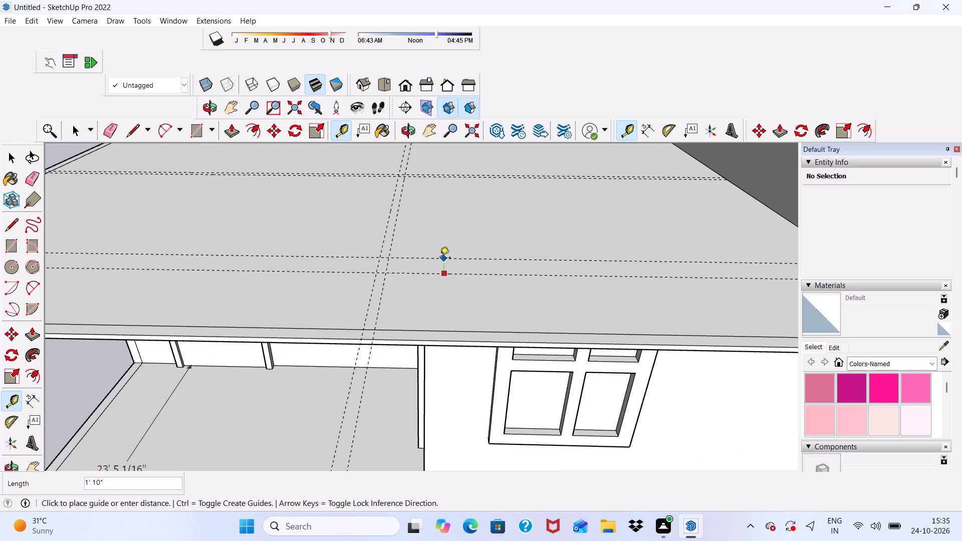
{"action": "type", "text": "6\""}
{"action": "key", "text": "Return"}
{"action": "key", "text": "space"}
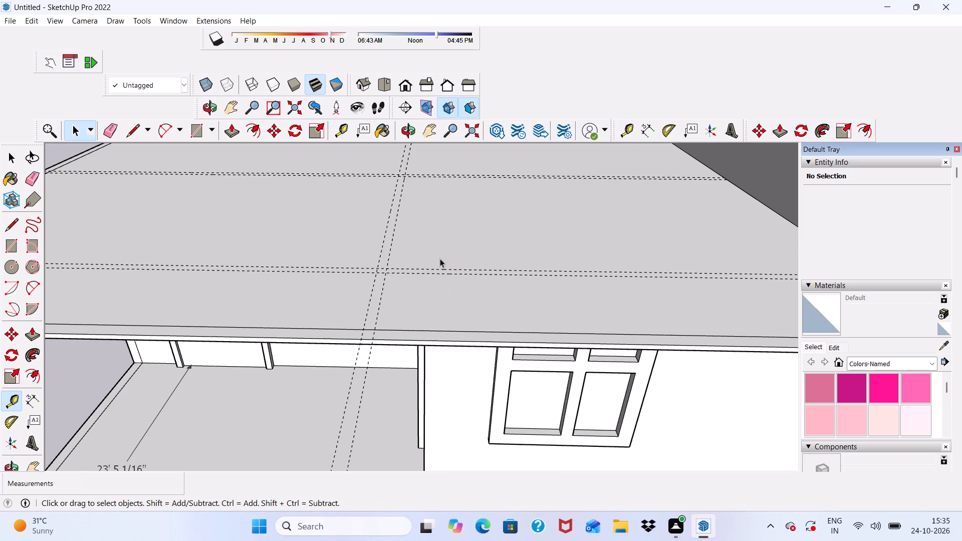
Draw a line about 25' 11" along the front guide from the outer guide crossing to the side wall, plus the 6" edge at the wall.
{"action": "scroll", "coordinate": [389, 197], "scroll_direction": "down", "scroll_amount": 2}
{"action": "left_click", "coordinate": [131, 130]}
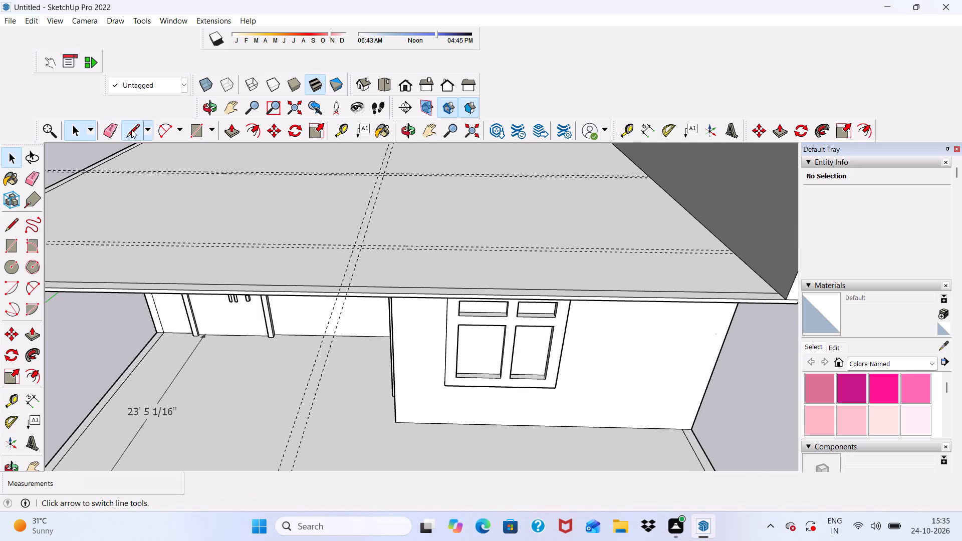
{"action": "scroll", "coordinate": [211, 208], "scroll_direction": "down", "scroll_amount": 4}
{"action": "middle_click_drag", "start_coordinate": [263, 257], "coordinate": [293, 325]}
{"action": "scroll", "coordinate": [307, 307], "scroll_direction": "up", "scroll_amount": 9}
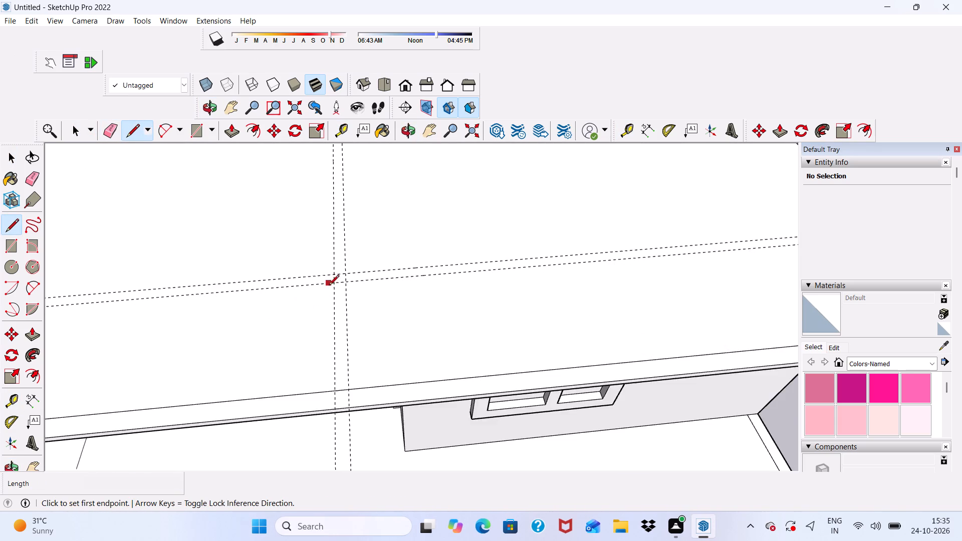
{"action": "scroll", "coordinate": [329, 286], "scroll_direction": "up", "scroll_amount": 2}
{"action": "left_click", "coordinate": [334, 284]}
{"action": "scroll", "coordinate": [365, 274], "scroll_direction": "down", "scroll_amount": 2}
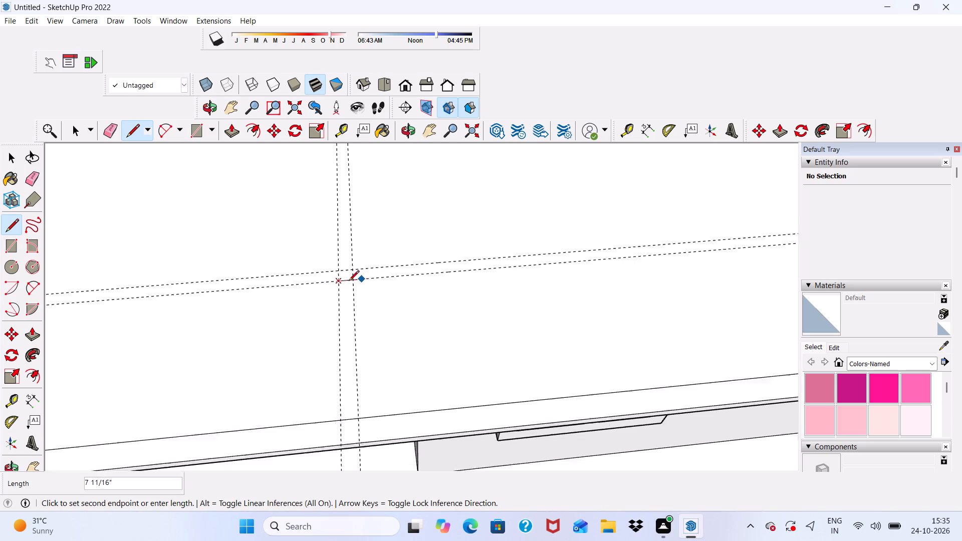
{"action": "scroll", "coordinate": [349, 282], "scroll_direction": "down", "scroll_amount": 9}
{"action": "scroll", "coordinate": [546, 270], "scroll_direction": "up", "scroll_amount": 9}
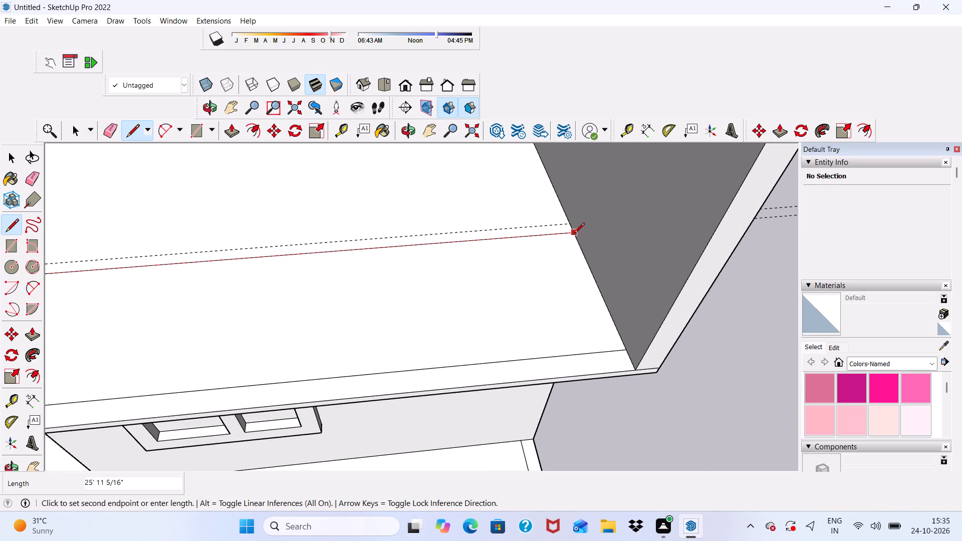
{"action": "left_click", "coordinate": [574, 234]}
{"action": "left_click", "coordinate": [568, 223]}
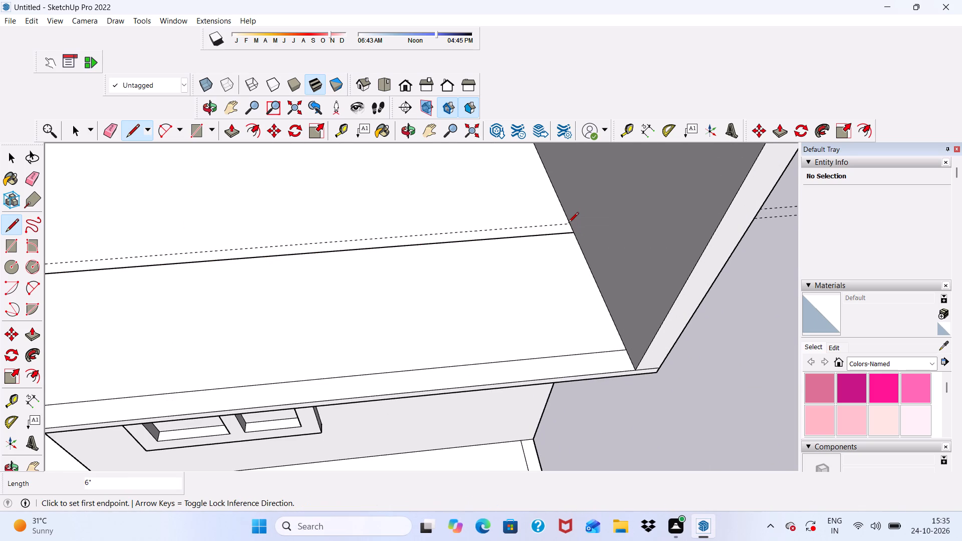
Draw a line along the second front guide from the side wall to the inner crossing with the front-to-back guides.
{"action": "scroll", "coordinate": [533, 231], "scroll_direction": "down", "scroll_amount": 19}
{"action": "scroll", "coordinate": [539, 231], "scroll_direction": "up", "scroll_amount": 5}
{"action": "scroll", "coordinate": [340, 231], "scroll_direction": "up", "scroll_amount": 5}
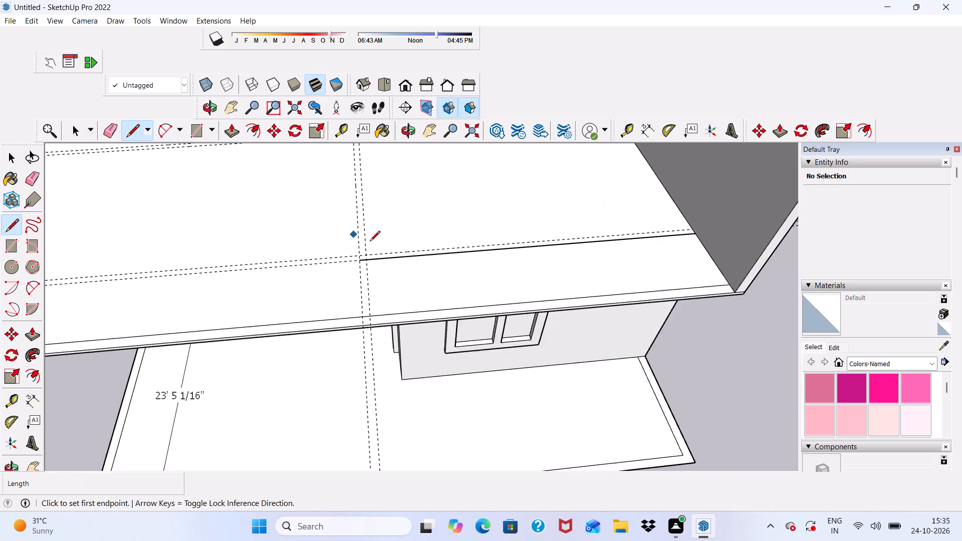
{"action": "scroll", "coordinate": [370, 242], "scroll_direction": "up", "scroll_amount": 4}
{"action": "scroll", "coordinate": [426, 267], "scroll_direction": "down", "scroll_amount": 6}
{"action": "scroll", "coordinate": [579, 257], "scroll_direction": "up", "scroll_amount": 1}
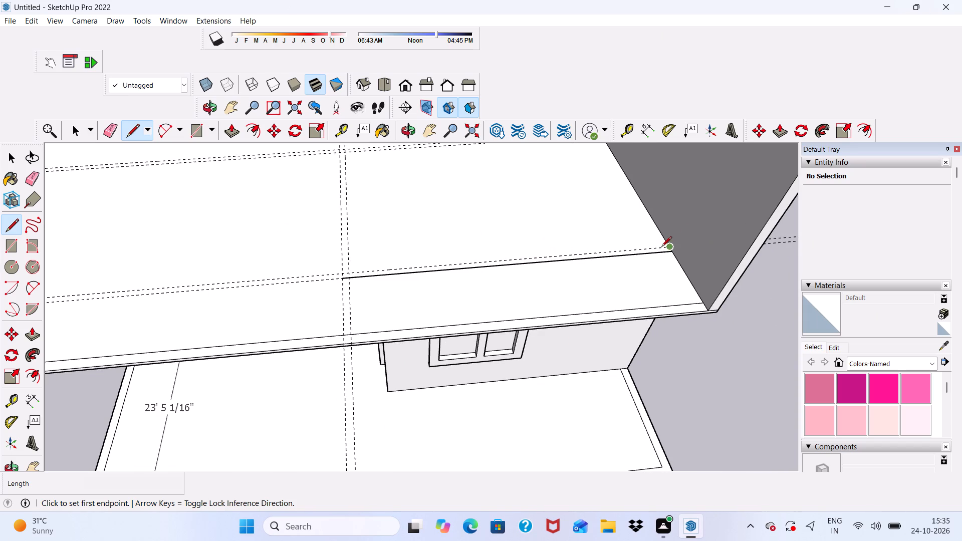
{"action": "scroll", "coordinate": [661, 247], "scroll_direction": "up", "scroll_amount": 19}
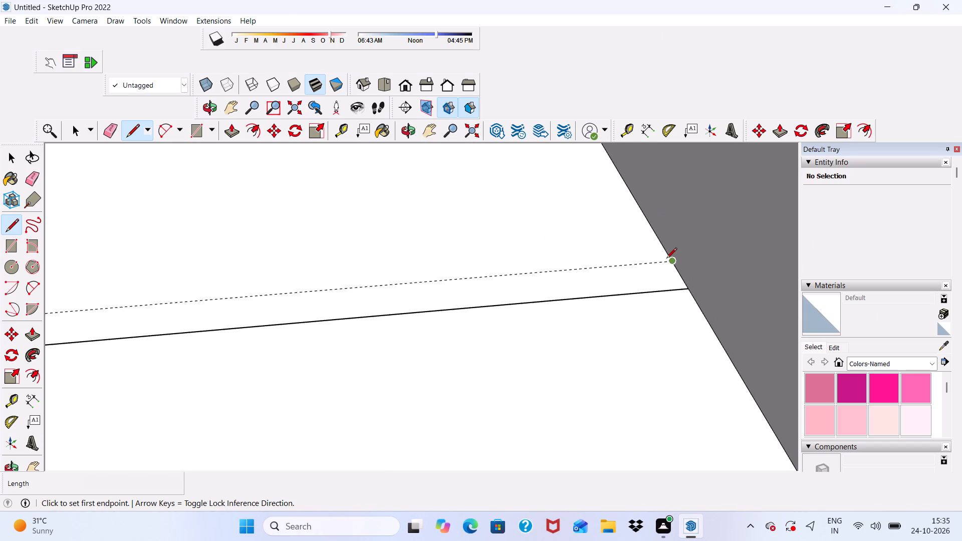
{"action": "left_click", "coordinate": [670, 262]}
{"action": "scroll", "coordinate": [562, 265], "scroll_direction": "down", "scroll_amount": 9}
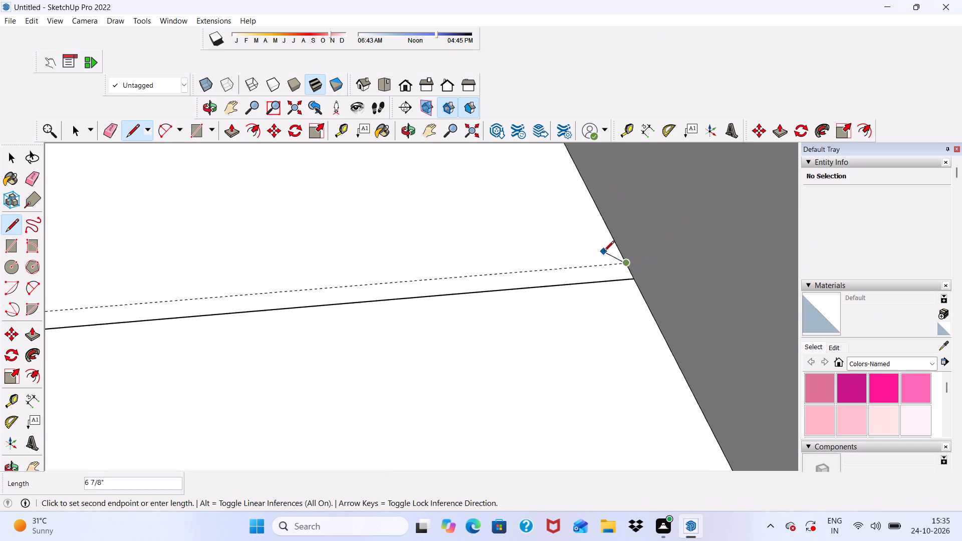
{"action": "scroll", "coordinate": [604, 252], "scroll_direction": "down", "scroll_amount": 14}
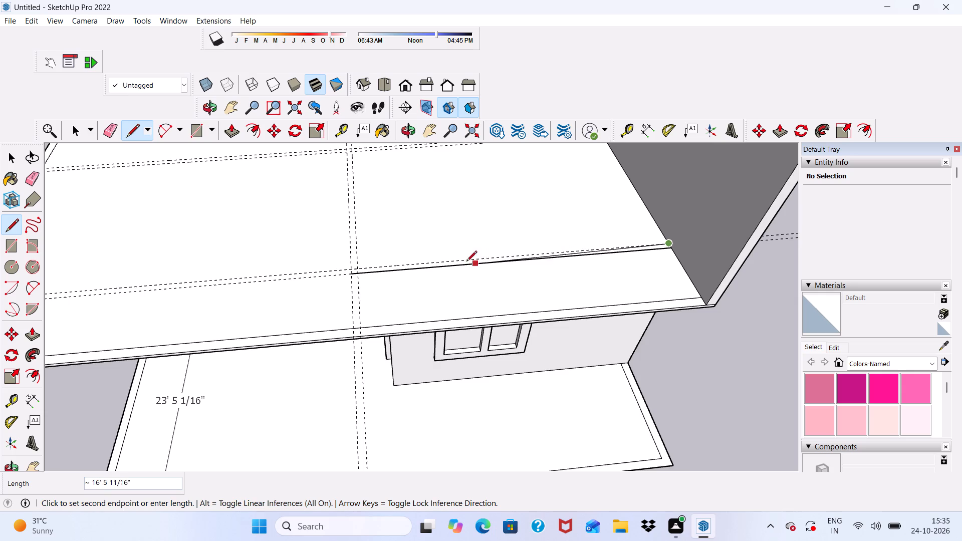
{"action": "scroll", "coordinate": [435, 253], "scroll_direction": "up", "scroll_amount": 3}
{"action": "scroll", "coordinate": [294, 266], "scroll_direction": "up", "scroll_amount": 3}
{"action": "scroll", "coordinate": [346, 289], "scroll_direction": "up", "scroll_amount": 1}
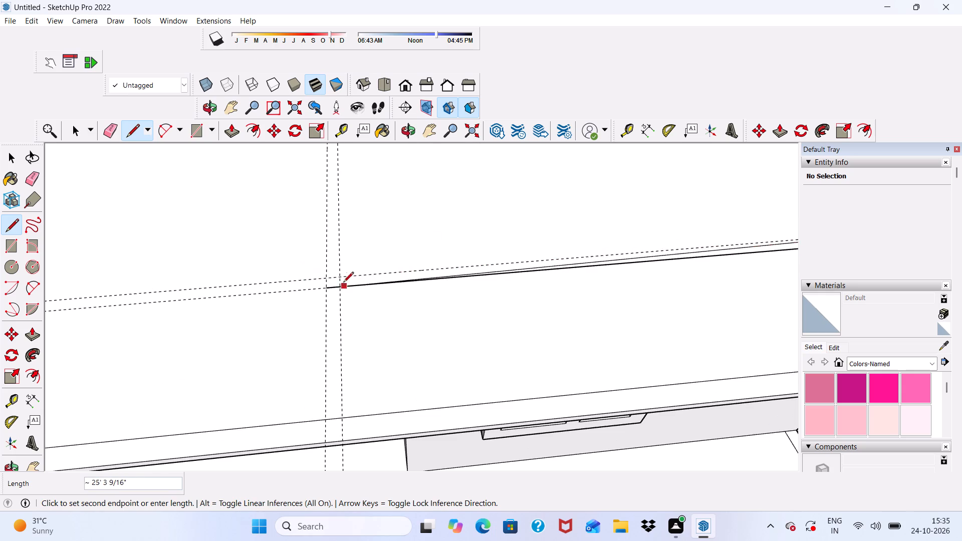
{"action": "left_click", "coordinate": [337, 278]}
Continue the room's inner outline back to the rear crosswise guide pair, then about 25' 5" across to the side wall.
{"action": "scroll", "coordinate": [337, 278], "scroll_direction": "down", "scroll_amount": 14}
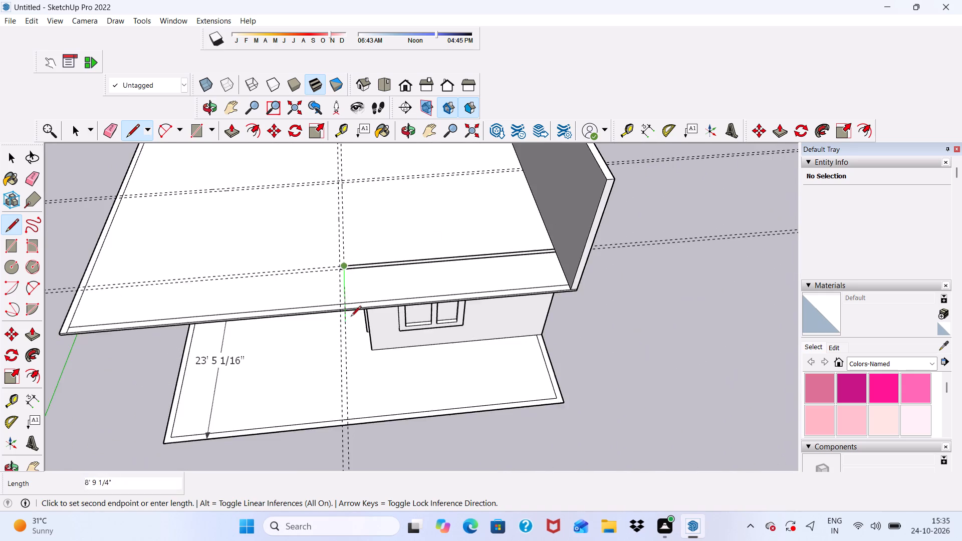
{"action": "scroll", "coordinate": [351, 317], "scroll_direction": "down", "scroll_amount": 4}
{"action": "scroll", "coordinate": [356, 320], "scroll_direction": "up", "scroll_amount": 6}
{"action": "scroll", "coordinate": [341, 166], "scroll_direction": "up", "scroll_amount": 3}
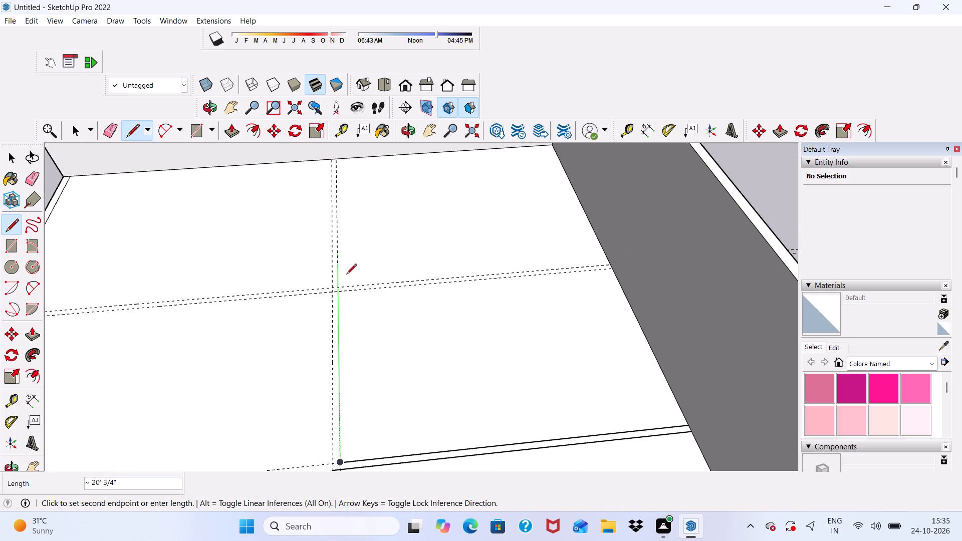
{"action": "left_click", "coordinate": [338, 291]}
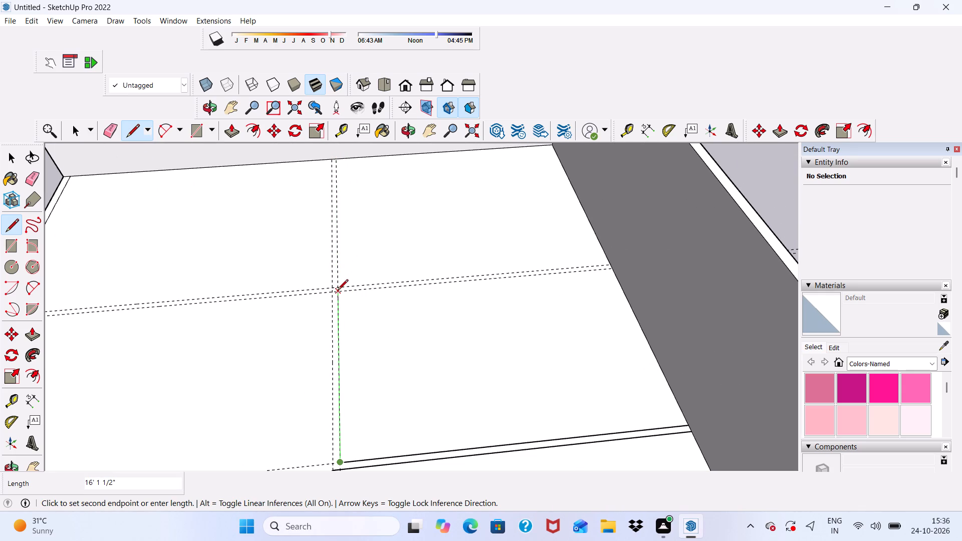
{"action": "left_click", "coordinate": [612, 268]}
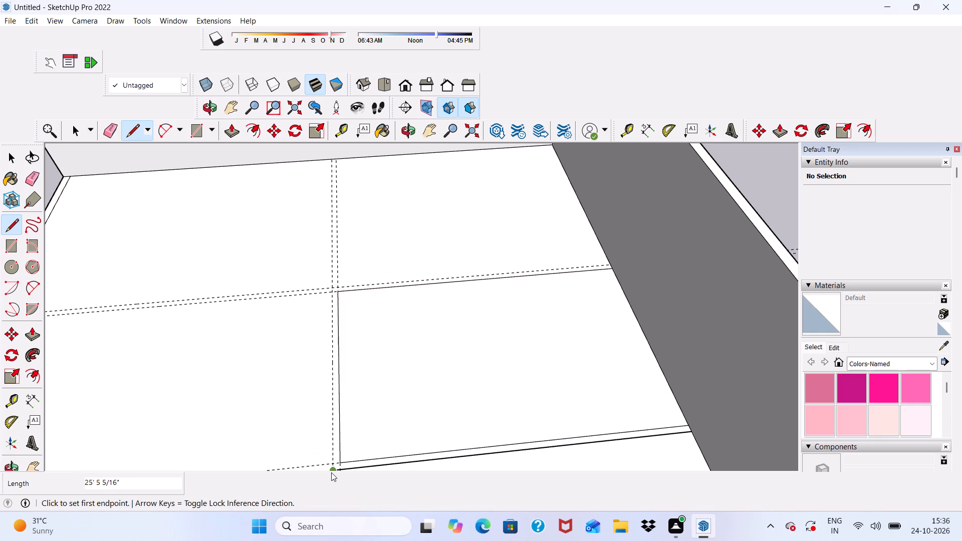
Draw the room's outer outline about 17' 1" along the outer front-to-back guide, then across the rear guide to the side wall.
{"action": "left_click", "coordinate": [334, 471]}
{"action": "scroll", "coordinate": [345, 381], "scroll_direction": "down", "scroll_amount": 1}
{"action": "left_click", "coordinate": [331, 463]}
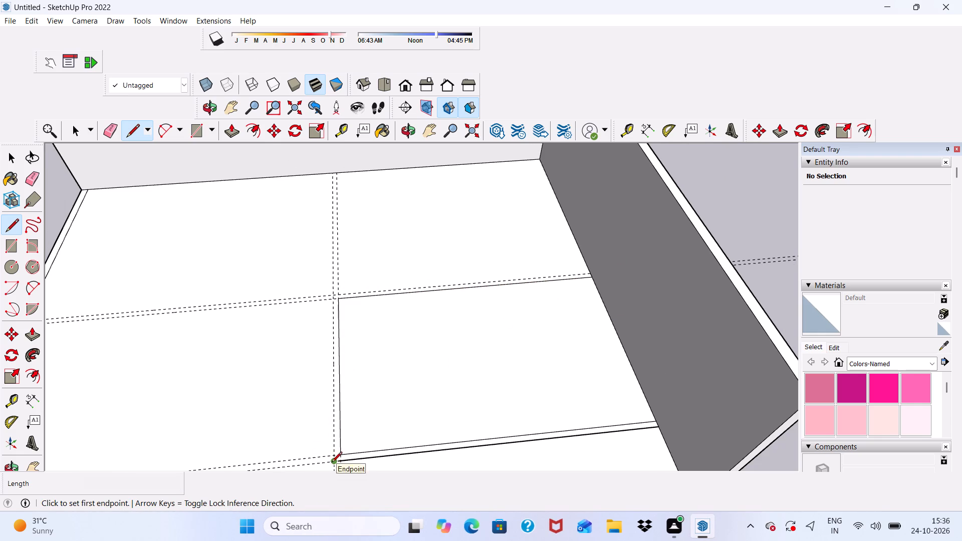
{"action": "left_click", "coordinate": [330, 293]}
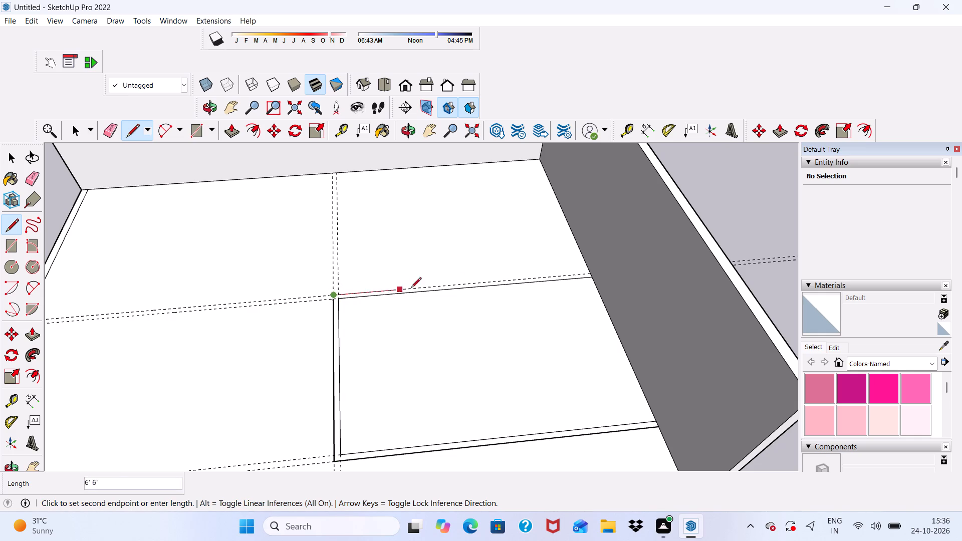
{"action": "scroll", "coordinate": [606, 274], "scroll_direction": "up", "scroll_amount": 2}
{"action": "left_click", "coordinate": [600, 269]}
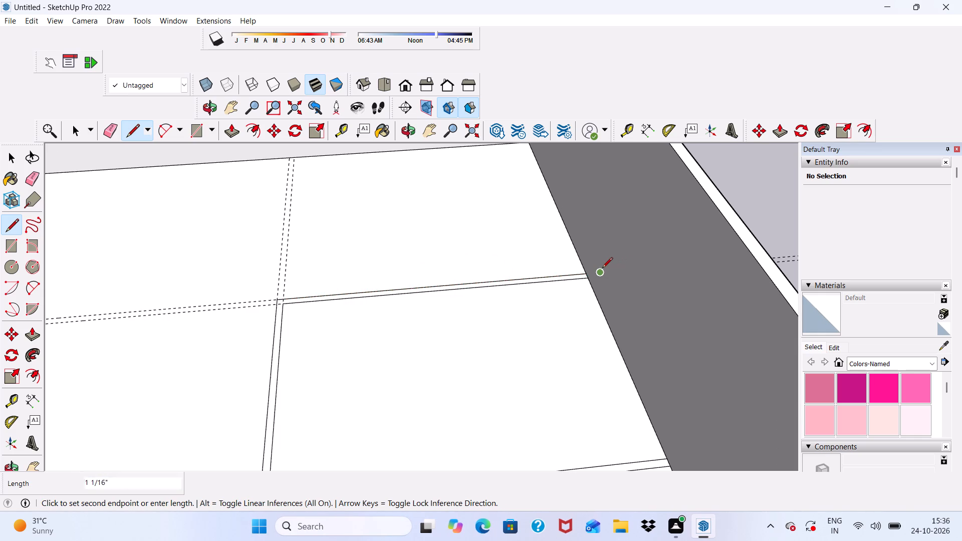
{"action": "scroll", "coordinate": [602, 268], "scroll_direction": "down", "scroll_amount": 8}
{"action": "key", "text": "space"}
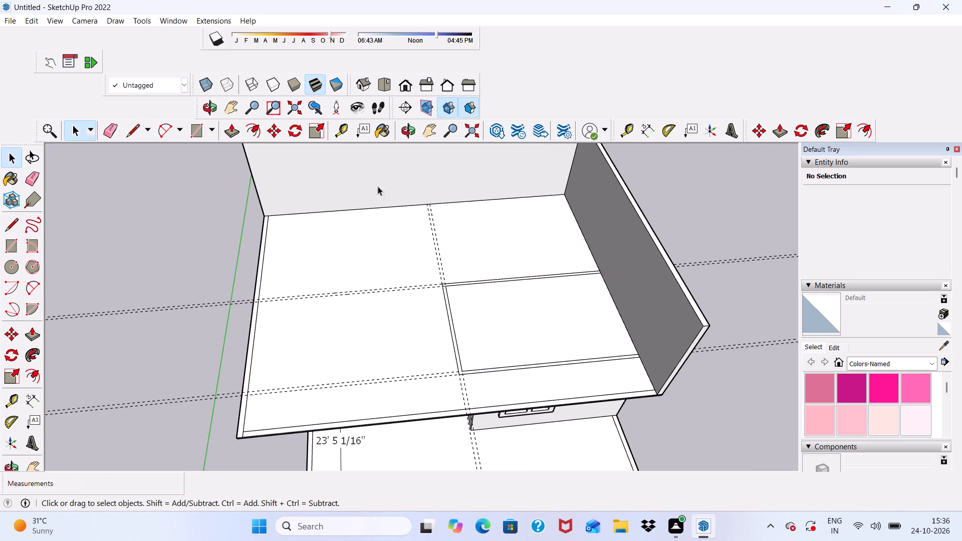
Draw a line about 28' 9" along the rear pair's front guide, from the slab's inner border line to the room outline's corner.
{"action": "left_click", "coordinate": [130, 128]}
{"action": "scroll", "coordinate": [263, 304], "scroll_direction": "up", "scroll_amount": 4}
{"action": "middle_click_drag", "start_coordinate": [256, 323], "coordinate": [266, 279]}
{"action": "scroll", "coordinate": [269, 244], "scroll_direction": "up", "scroll_amount": 1}
{"action": "scroll", "coordinate": [271, 250], "scroll_direction": "down", "scroll_amount": 5}
{"action": "middle_click_drag", "start_coordinate": [353, 389], "coordinate": [315, 302]}
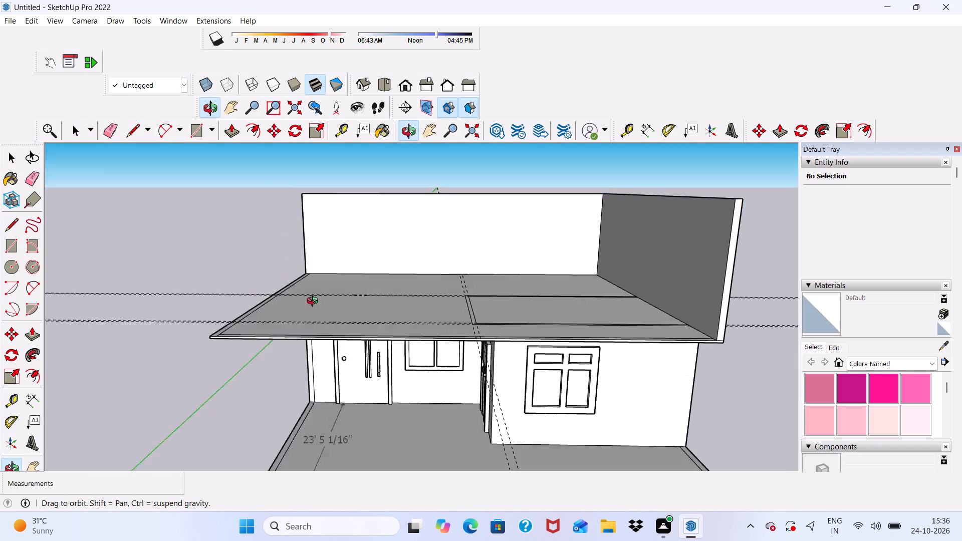
{"action": "middle_click_drag", "start_coordinate": [315, 302], "coordinate": [313, 368]}
{"action": "scroll", "coordinate": [288, 332], "scroll_direction": "up", "scroll_amount": 18}
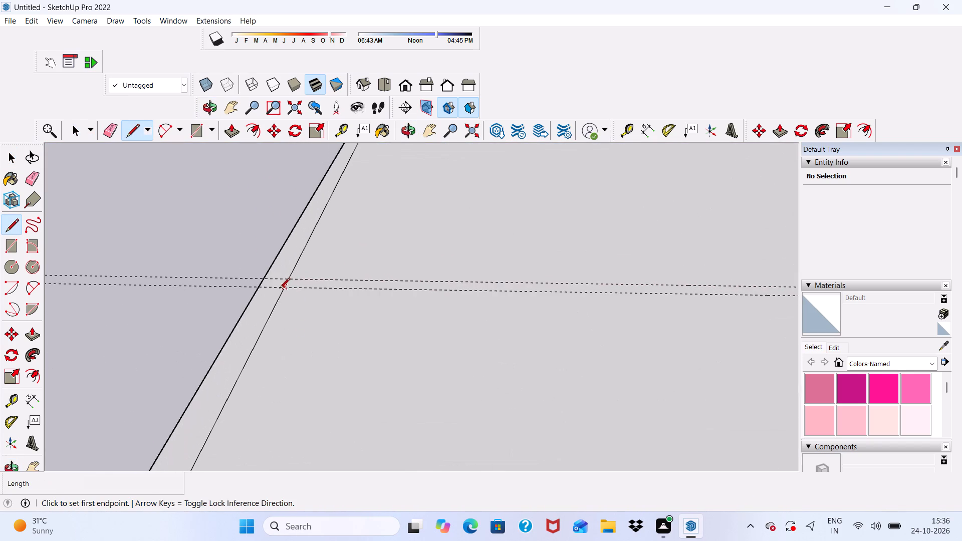
{"action": "left_click", "coordinate": [284, 289]}
{"action": "scroll", "coordinate": [416, 306], "scroll_direction": "down", "scroll_amount": 8}
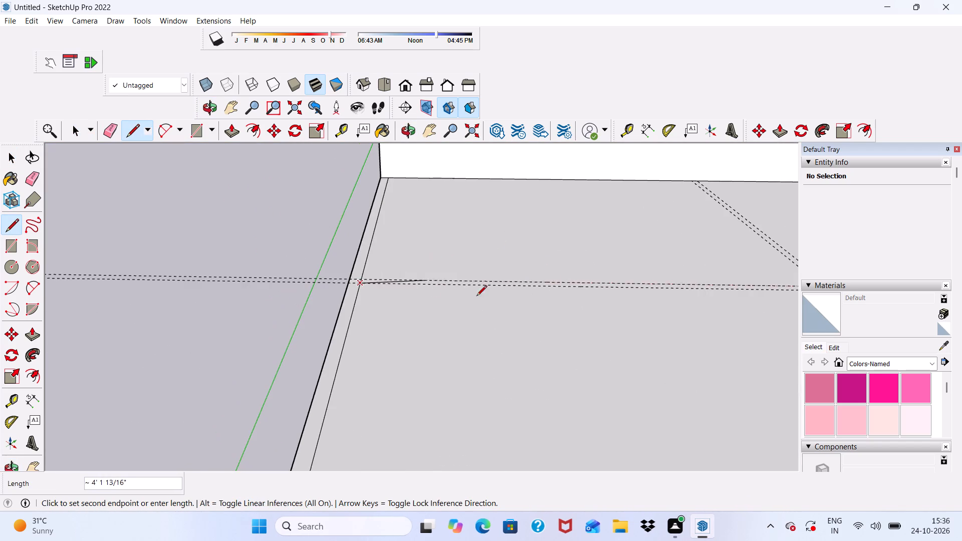
{"action": "scroll", "coordinate": [509, 245], "scroll_direction": "down", "scroll_amount": 10}
{"action": "scroll", "coordinate": [562, 241], "scroll_direction": "up", "scroll_amount": 8}
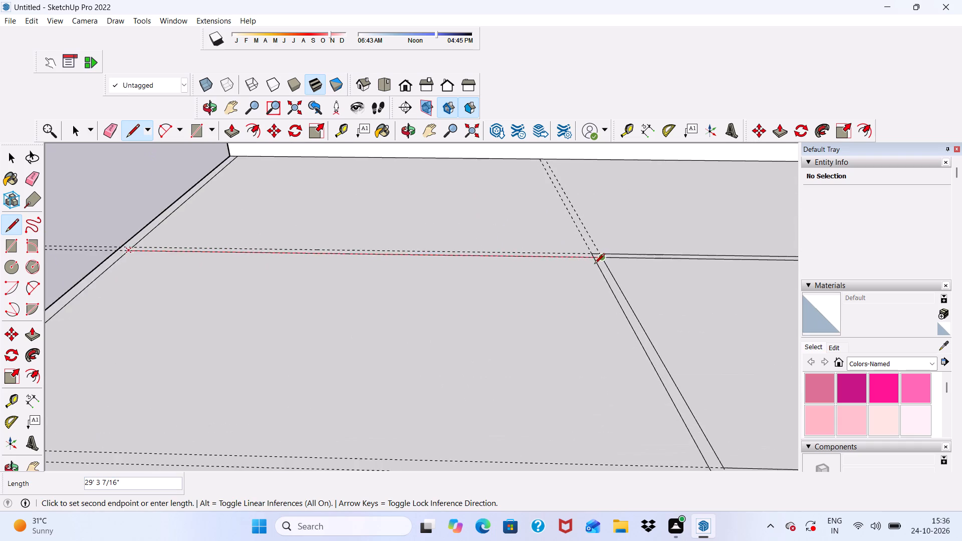
{"action": "scroll", "coordinate": [594, 264], "scroll_direction": "up", "scroll_amount": 5}
{"action": "left_click", "coordinate": [593, 257]}
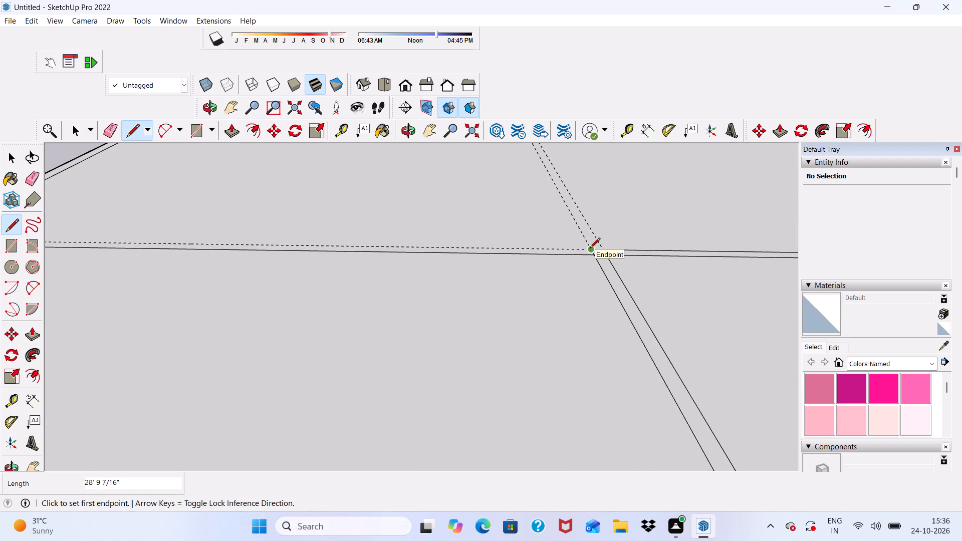
Draw a parallel line about 29' 6" along the rear pair's back guide, from the room outline's corner to the slab's outer edge.
{"action": "left_click", "coordinate": [590, 249]}
{"action": "scroll", "coordinate": [543, 234], "scroll_direction": "down", "scroll_amount": 14}
{"action": "scroll", "coordinate": [579, 228], "scroll_direction": "up", "scroll_amount": 4}
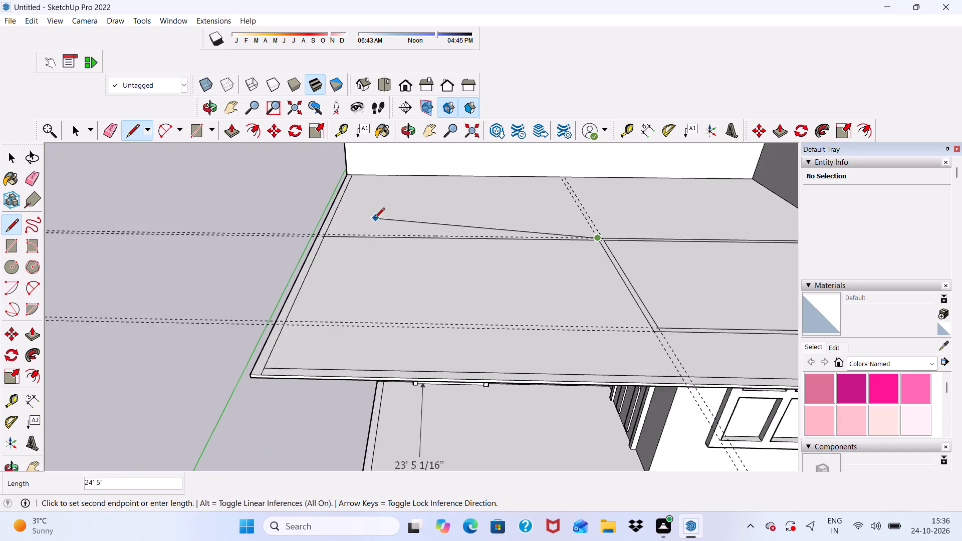
{"action": "scroll", "coordinate": [315, 222], "scroll_direction": "up", "scroll_amount": 12}
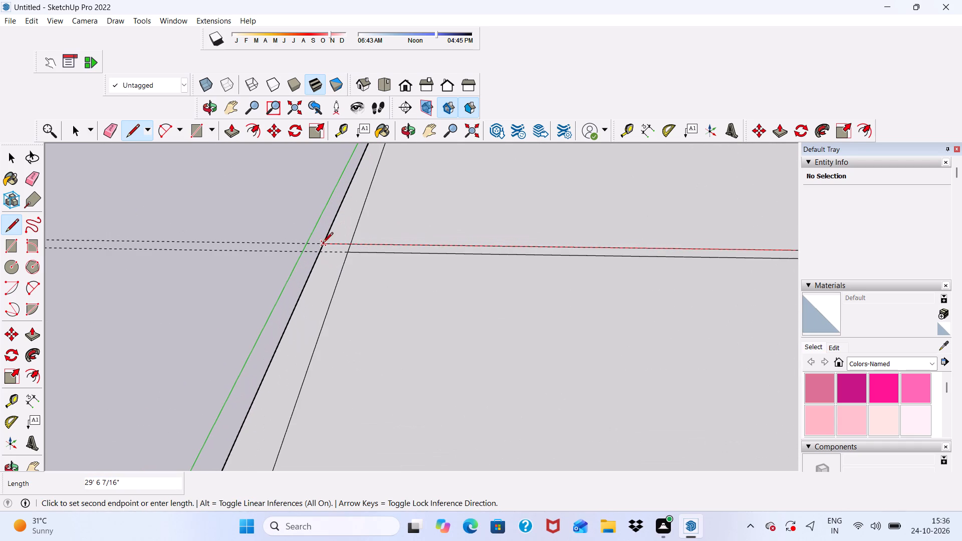
{"action": "left_click", "coordinate": [324, 244]}
{"action": "scroll", "coordinate": [350, 242], "scroll_direction": "down", "scroll_amount": 8}
{"action": "key", "text": "space"}
Examine the upper-floor wall outlines on the roof slab and how they relate to the slab edges and entrance facade below.
{"action": "scroll", "coordinate": [454, 225], "scroll_direction": "down", "scroll_amount": 9}
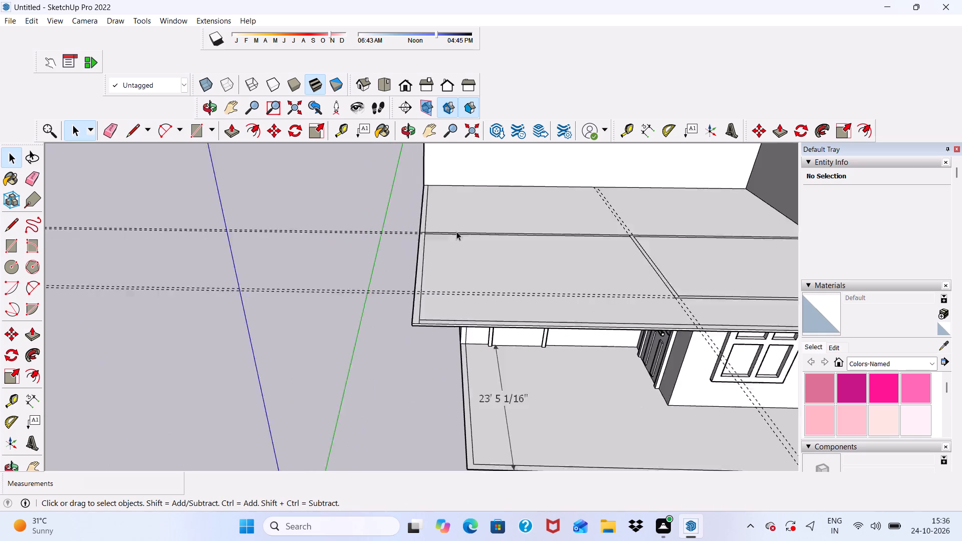
{"action": "scroll", "coordinate": [456, 231], "scroll_direction": "down", "scroll_amount": 1}
{"action": "middle_click_drag", "start_coordinate": [459, 235], "coordinate": [512, 238]}
{"action": "scroll", "coordinate": [512, 238], "scroll_direction": "up", "scroll_amount": 1}
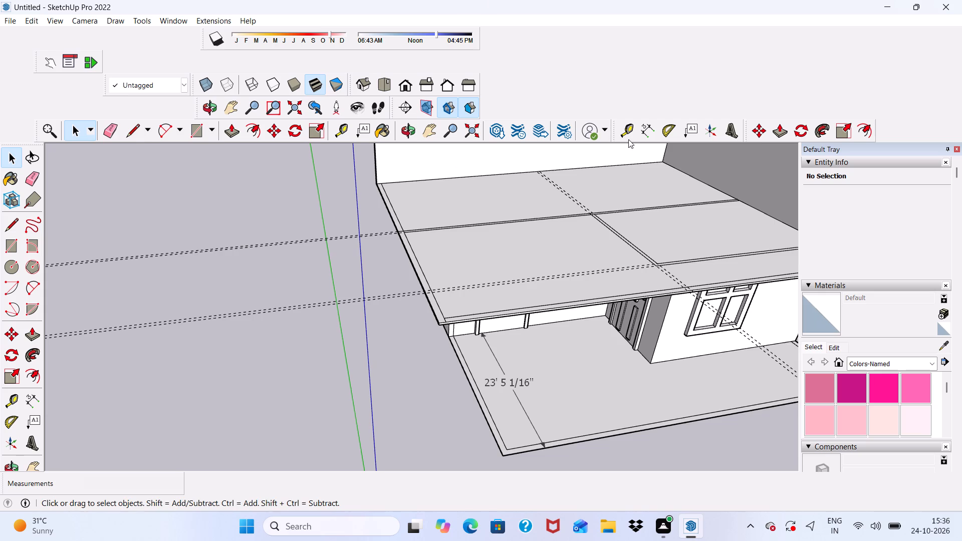
{"action": "scroll", "coordinate": [416, 299], "scroll_direction": "up", "scroll_amount": 5}
{"action": "scroll", "coordinate": [436, 244], "scroll_direction": "up", "scroll_amount": 5}
{"action": "scroll", "coordinate": [519, 19], "scroll_direction": "down", "scroll_amount": 4}
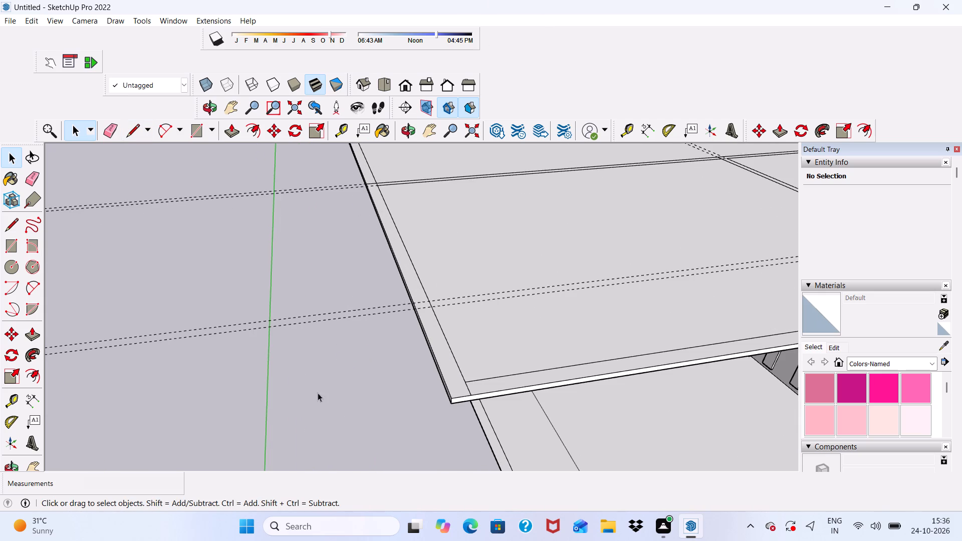
{"action": "scroll", "coordinate": [229, 339], "scroll_direction": "down", "scroll_amount": 9}
{"action": "middle_click_drag", "start_coordinate": [381, 321], "coordinate": [331, 282]}
{"action": "scroll", "coordinate": [332, 282], "scroll_direction": "up", "scroll_amount": 5}
{"action": "scroll", "coordinate": [333, 273], "scroll_direction": "down", "scroll_amount": 1}
{"action": "middle_click_drag", "start_coordinate": [334, 272], "coordinate": [453, 181]}
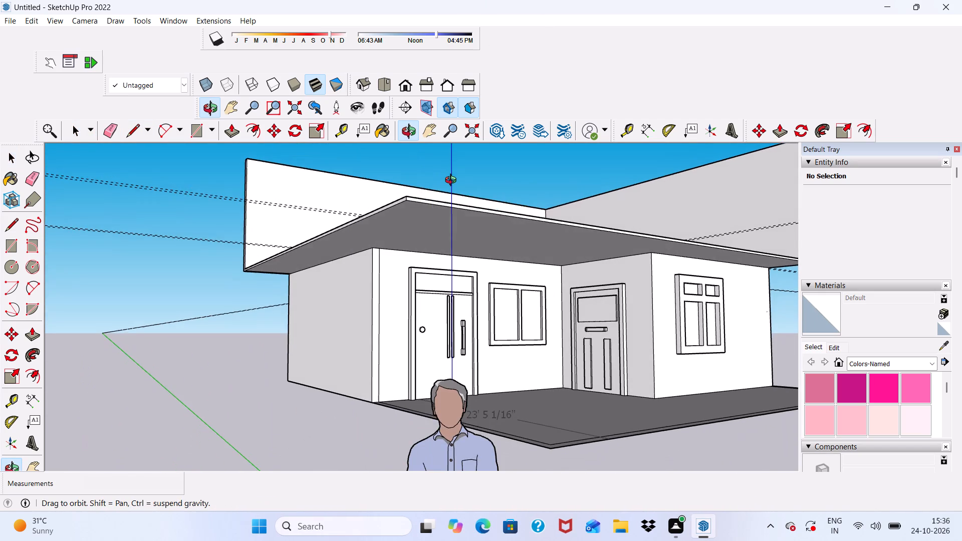
Place a front-to-back guide inward from the slab's side border line, and a second parallel guide 6" further inward.
{"action": "middle_click_drag", "start_coordinate": [453, 181], "coordinate": [408, 239]}
{"action": "scroll", "coordinate": [406, 239], "scroll_direction": "up", "scroll_amount": 4}
{"action": "middle_click_drag", "start_coordinate": [387, 238], "coordinate": [366, 296]}
{"action": "left_click", "coordinate": [340, 124]}
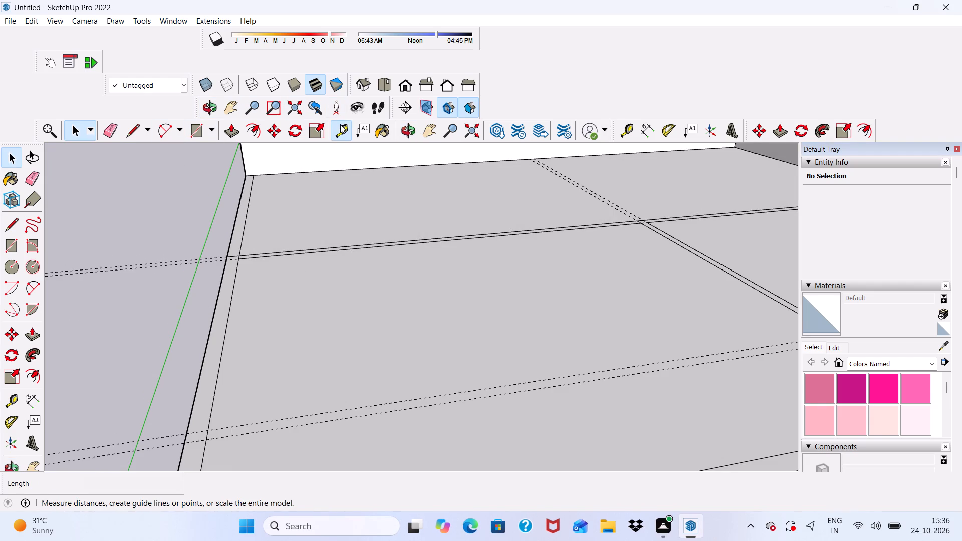
{"action": "left_click", "coordinate": [227, 331]}
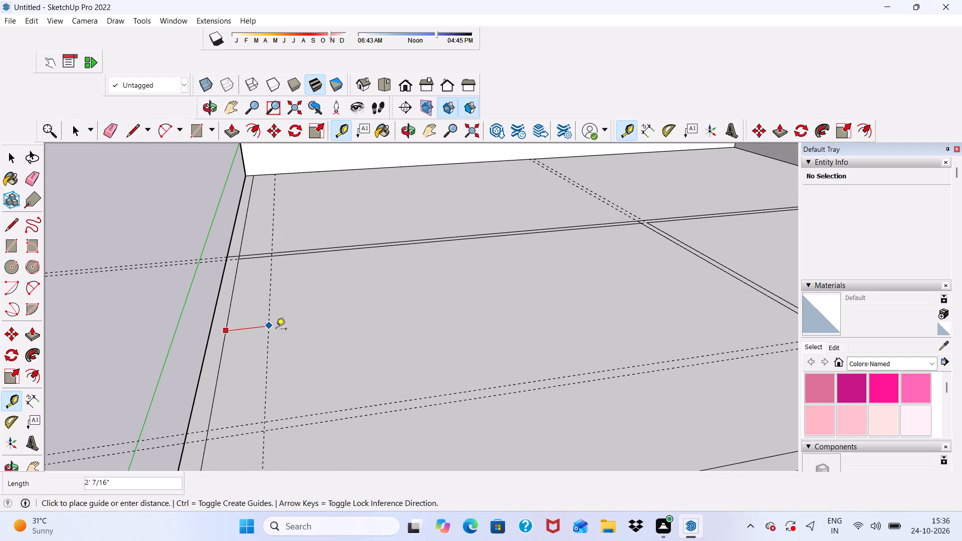
{"action": "left_click", "coordinate": [323, 326]}
{"action": "left_click", "coordinate": [324, 319]}
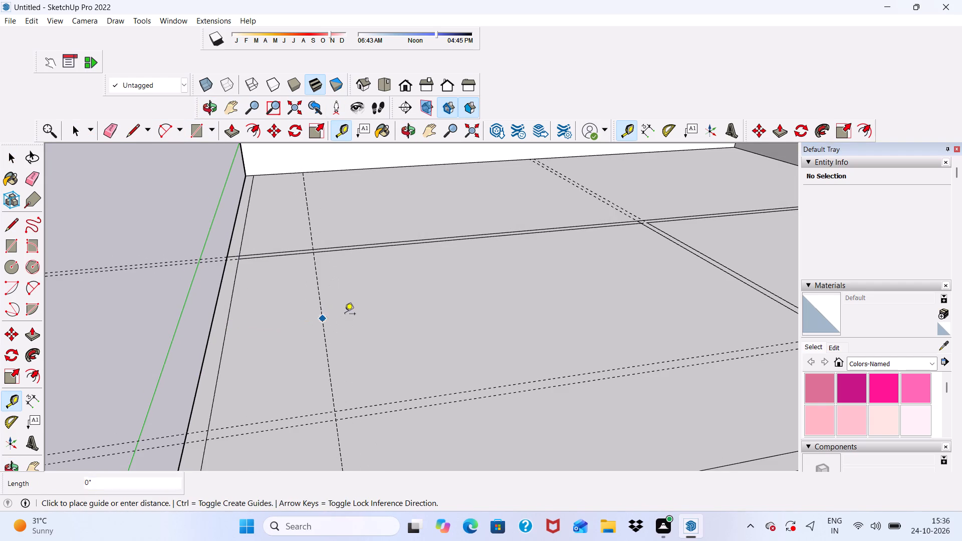
{"action": "key", "text": "6"}
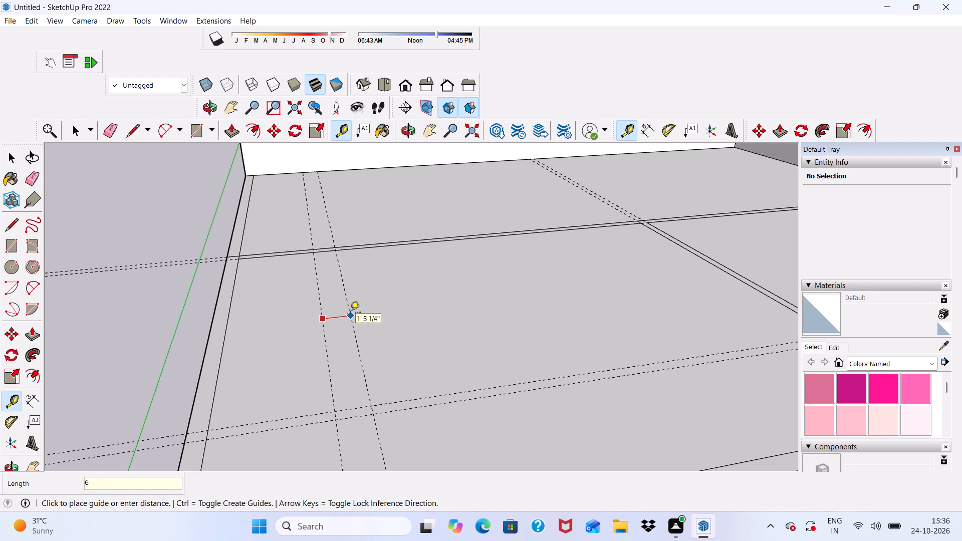
{"action": "key", "text": "shift+quotedbl"}
{"action": "key", "text": "Return"}
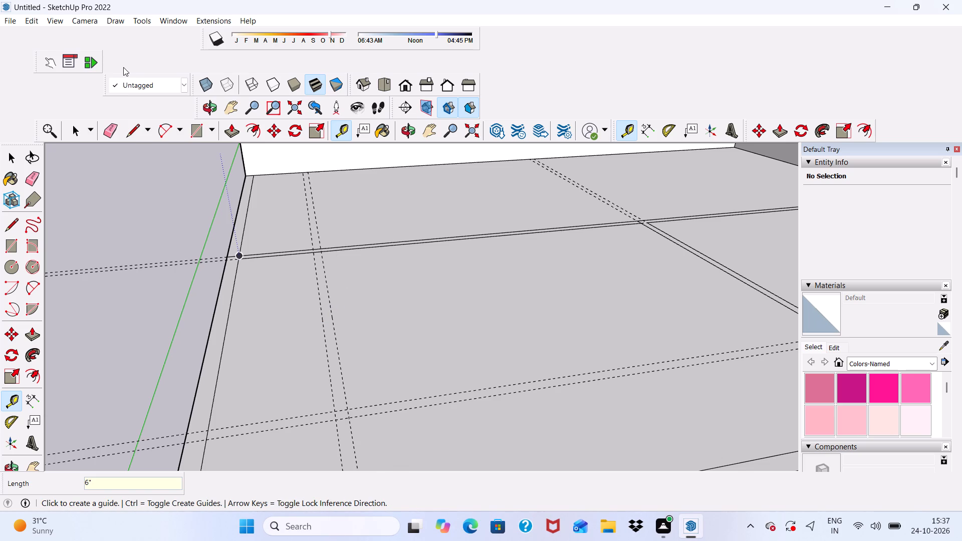
Draw a line about 20' 6" along the new pair's inner guide, from the rear wall to the cross-wall outline's front line.
{"action": "left_click", "coordinate": [132, 127]}
{"action": "scroll", "coordinate": [139, 244], "scroll_direction": "down", "scroll_amount": 4}
{"action": "scroll", "coordinate": [297, 260], "scroll_direction": "down", "scroll_amount": 4}
{"action": "middle_click_drag", "start_coordinate": [286, 301], "coordinate": [282, 365]}
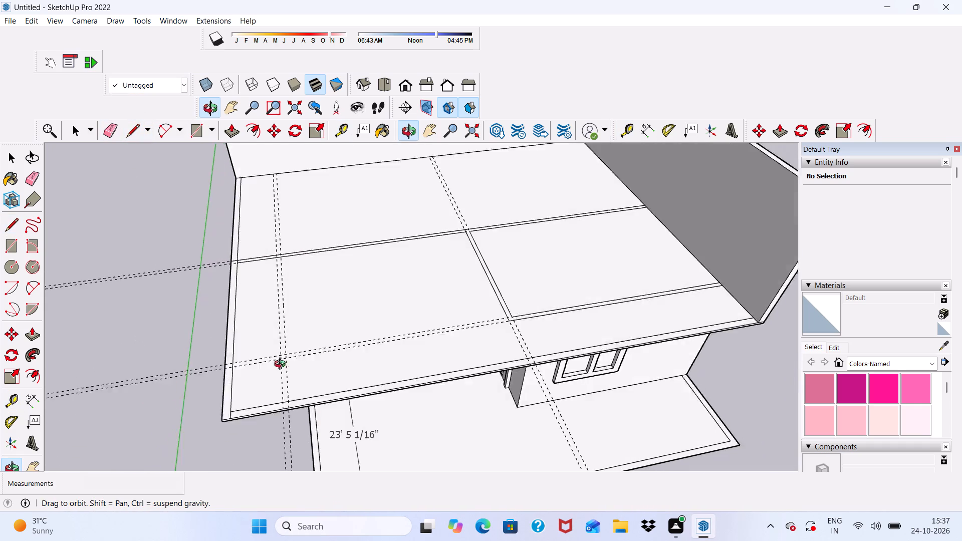
{"action": "middle_click_drag", "start_coordinate": [282, 365], "coordinate": [280, 378]}
{"action": "scroll", "coordinate": [284, 221], "scroll_direction": "up", "scroll_amount": 4}
{"action": "scroll", "coordinate": [281, 174], "scroll_direction": "down", "scroll_amount": 6}
{"action": "middle_click_drag", "start_coordinate": [280, 293], "coordinate": [272, 239]}
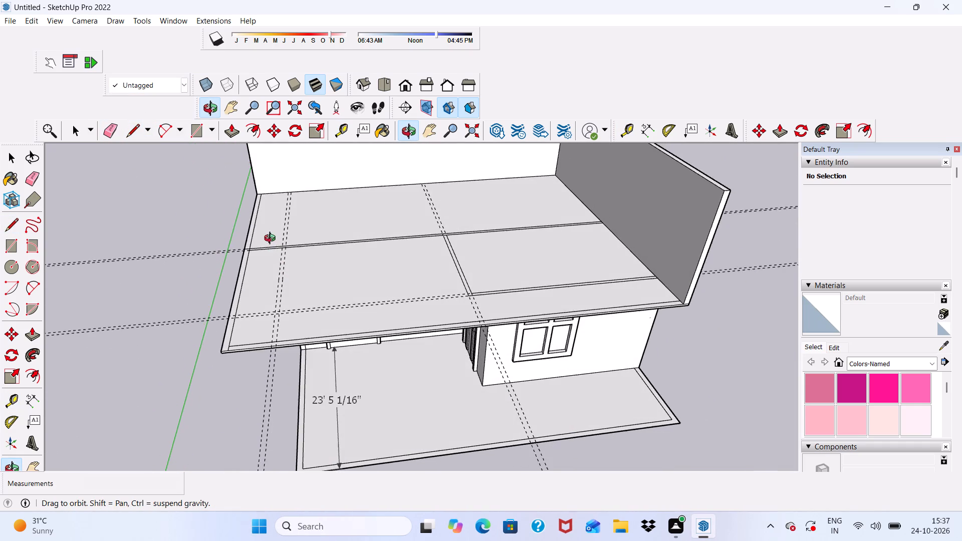
{"action": "middle_click_drag", "start_coordinate": [272, 239], "coordinate": [274, 274]}
{"action": "scroll", "coordinate": [269, 264], "scroll_direction": "up", "scroll_amount": 1}
{"action": "scroll", "coordinate": [269, 200], "scroll_direction": "up", "scroll_amount": 3}
{"action": "scroll", "coordinate": [272, 191], "scroll_direction": "down", "scroll_amount": 2}
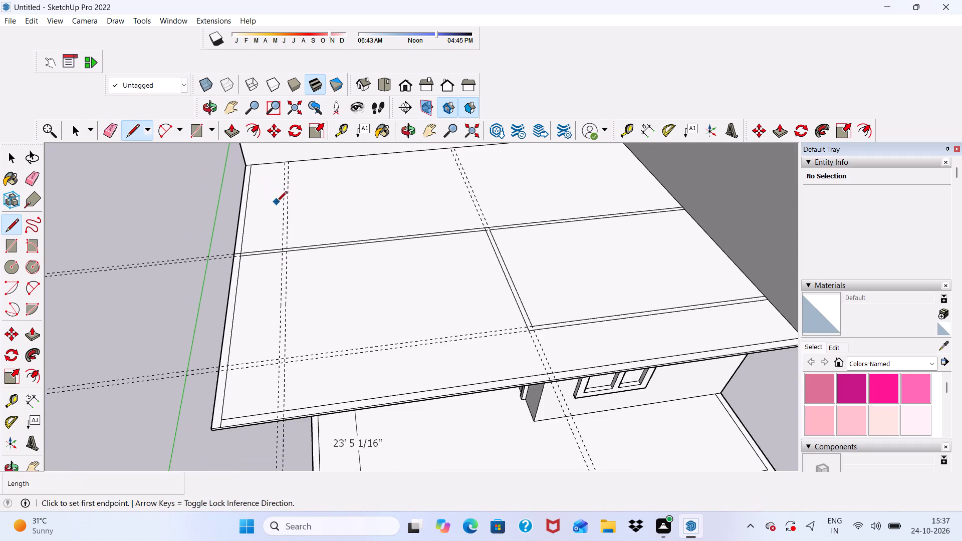
{"action": "scroll", "coordinate": [277, 203], "scroll_direction": "down", "scroll_amount": 3}
{"action": "middle_click_drag", "start_coordinate": [282, 243], "coordinate": [284, 293]}
{"action": "scroll", "coordinate": [290, 198], "scroll_direction": "down", "scroll_amount": 5}
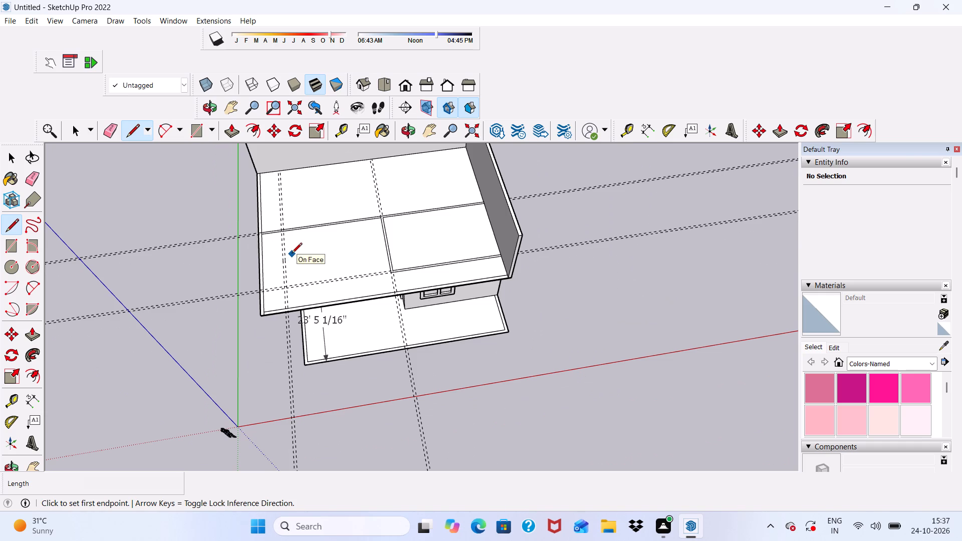
{"action": "scroll", "coordinate": [297, 205], "scroll_direction": "down", "scroll_amount": 1}
{"action": "scroll", "coordinate": [291, 199], "scroll_direction": "up", "scroll_amount": 7}
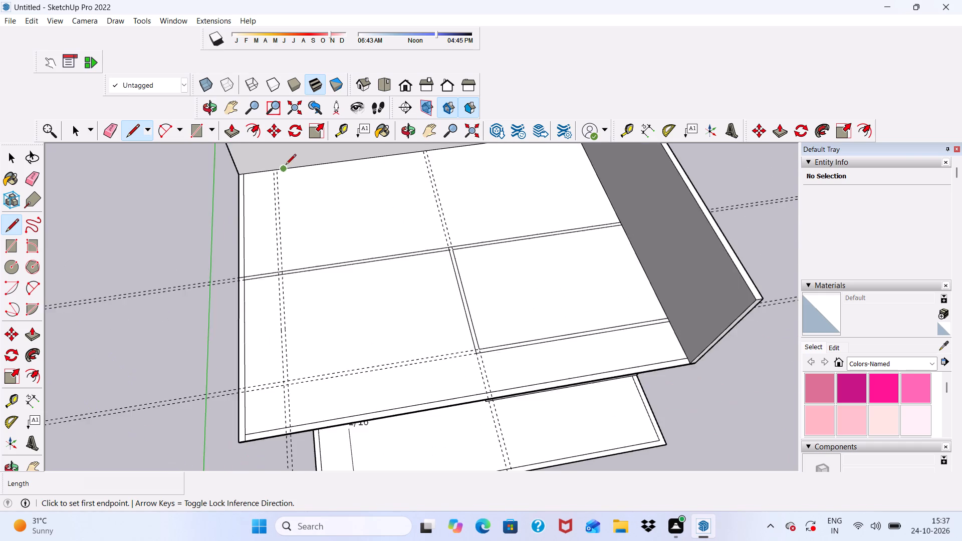
{"action": "scroll", "coordinate": [286, 165], "scroll_direction": "up", "scroll_amount": 17}
{"action": "left_click", "coordinate": [262, 173]}
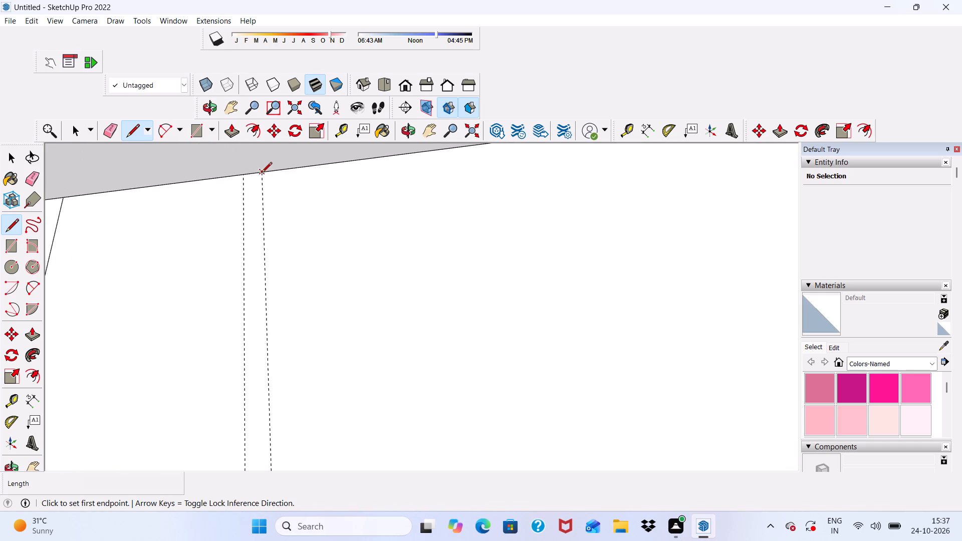
{"action": "scroll", "coordinate": [262, 189], "scroll_direction": "down", "scroll_amount": 15}
{"action": "scroll", "coordinate": [259, 319], "scroll_direction": "up", "scroll_amount": 3}
{"action": "scroll", "coordinate": [266, 380], "scroll_direction": "up", "scroll_amount": 1}
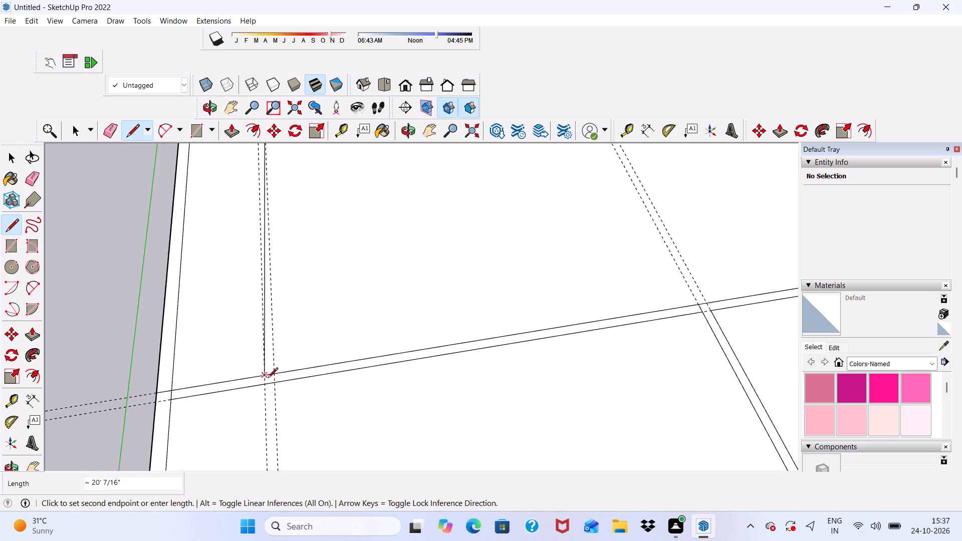
{"action": "scroll", "coordinate": [268, 379], "scroll_direction": "up", "scroll_amount": 2}
{"action": "left_click", "coordinate": [276, 386]}
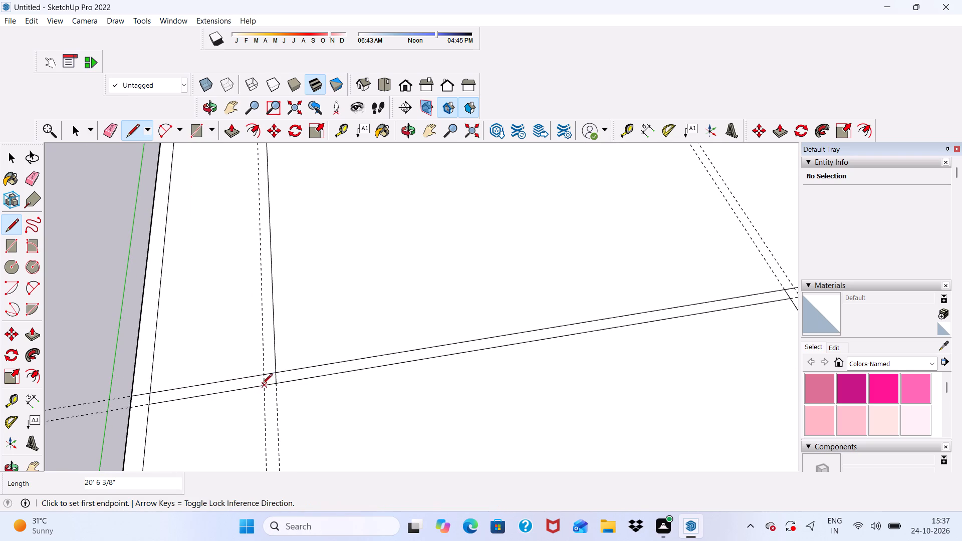
Draw a parallel line about 20' 6" along the pair's outer guide, from the cross-wall outline's front line back to the rear wall.
{"action": "left_click", "coordinate": [264, 386]}
{"action": "scroll", "coordinate": [270, 308], "scroll_direction": "down", "scroll_amount": 11}
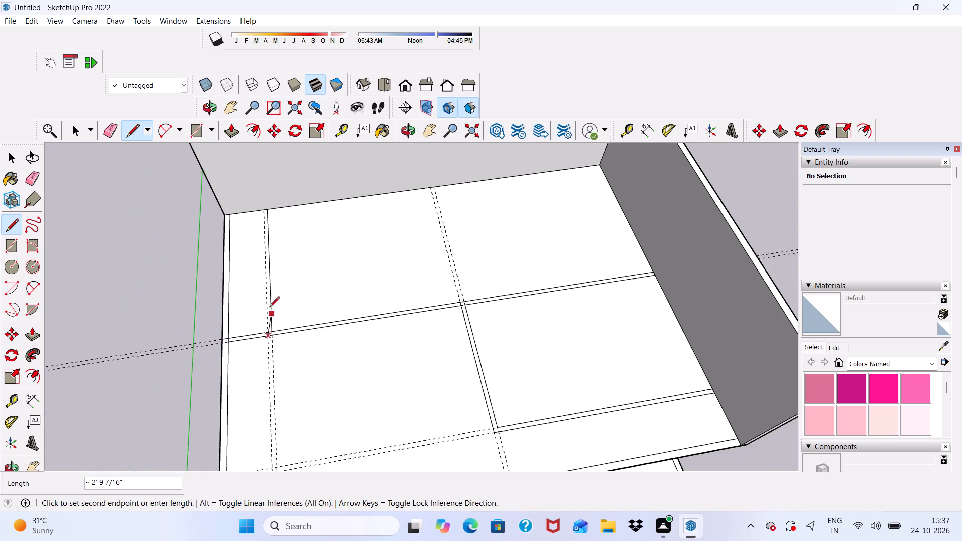
{"action": "scroll", "coordinate": [269, 308], "scroll_direction": "down", "scroll_amount": 5}
{"action": "scroll", "coordinate": [270, 247], "scroll_direction": "up", "scroll_amount": 12}
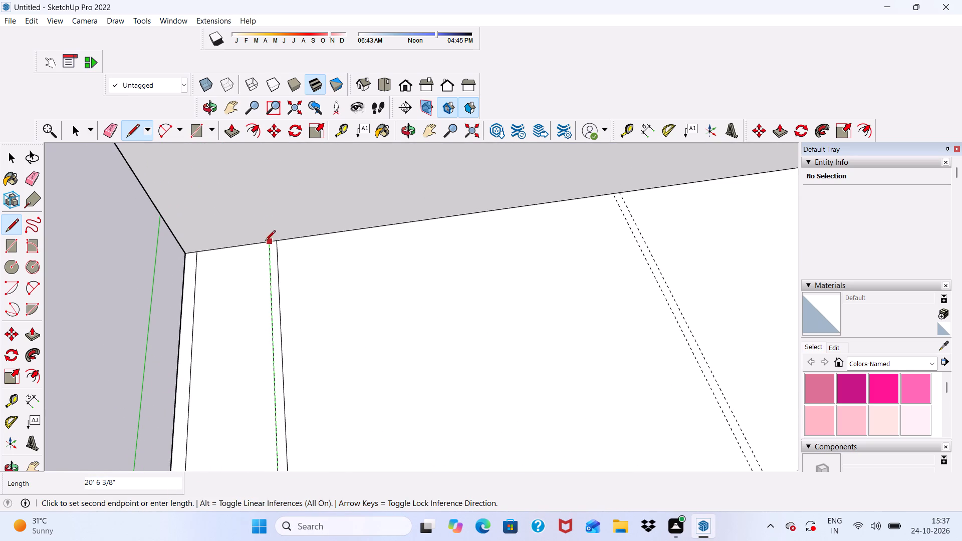
{"action": "left_click", "coordinate": [266, 241]}
Erase the rear cross guides and both front-to-back guide pairs, undoing any accidental removal of the wall lines.
{"action": "scroll", "coordinate": [266, 243], "scroll_direction": "down", "scroll_amount": 5}
{"action": "scroll", "coordinate": [231, 266], "scroll_direction": "down", "scroll_amount": 2}
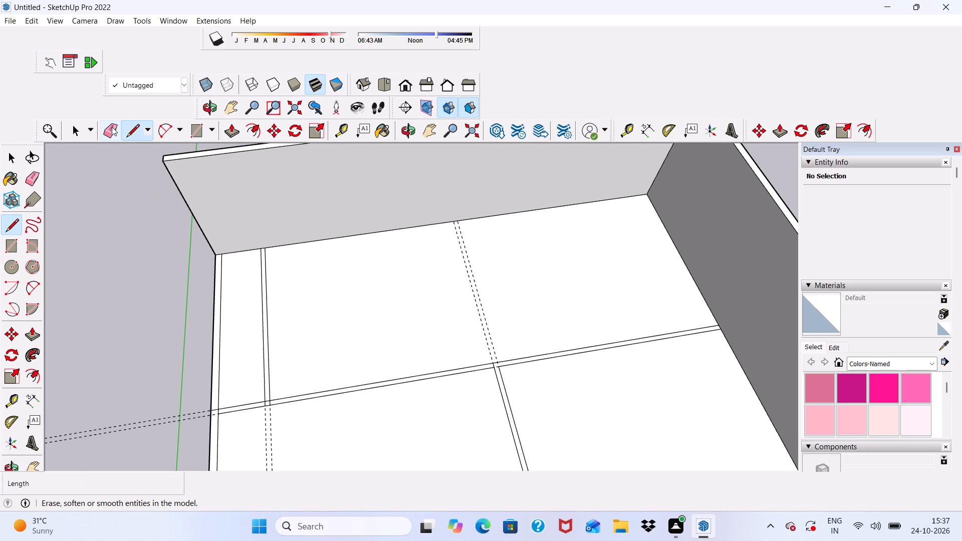
{"action": "left_click", "coordinate": [112, 127]}
{"action": "left_click_drag", "start_coordinate": [147, 409], "coordinate": [150, 426]}
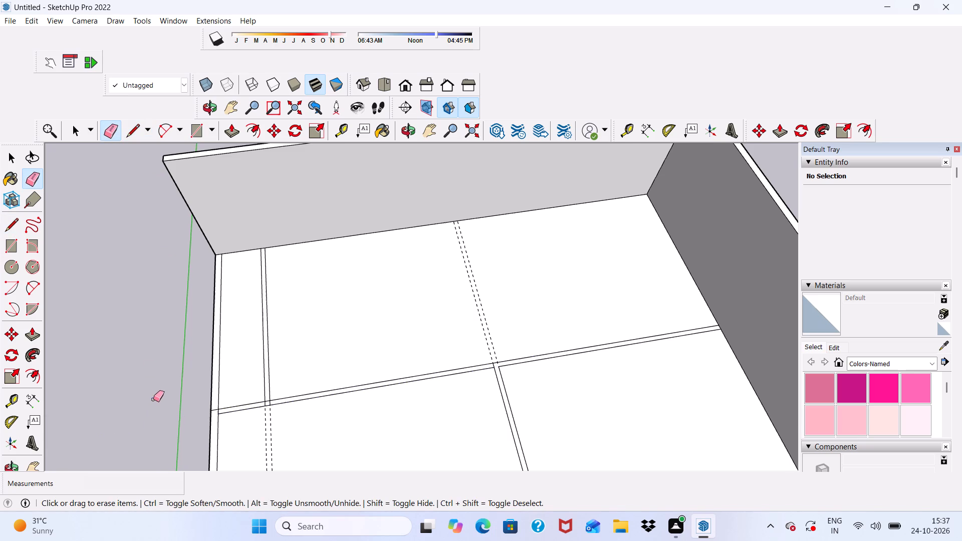
{"action": "scroll", "coordinate": [196, 390], "scroll_direction": "down", "scroll_amount": 2}
{"action": "left_click_drag", "start_coordinate": [253, 443], "coordinate": [281, 442]}
{"action": "left_click_drag", "start_coordinate": [464, 430], "coordinate": [477, 430]}
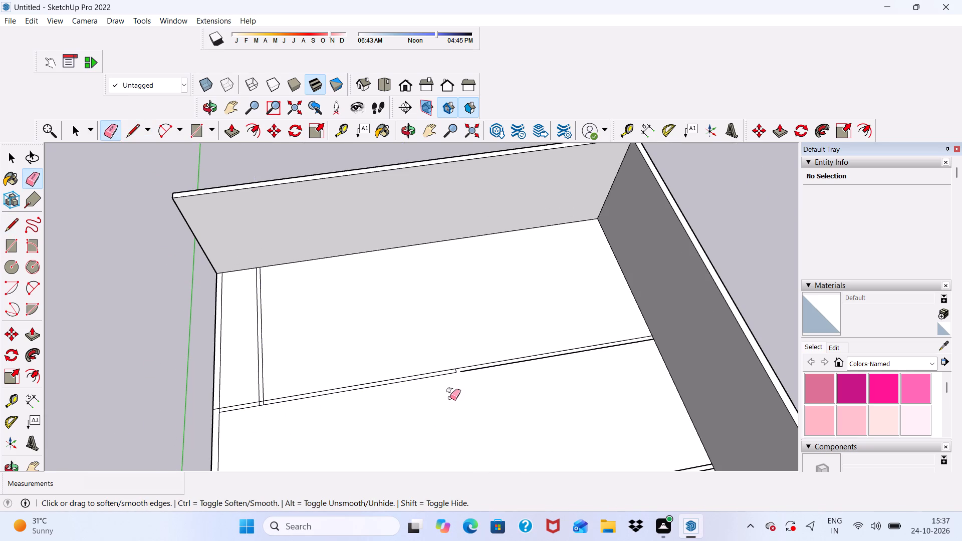
{"action": "key", "text": "ctrl+z"}
{"action": "scroll", "coordinate": [456, 353], "scroll_direction": "up", "scroll_amount": 3}
{"action": "left_click_drag", "start_coordinate": [457, 350], "coordinate": [443, 354]}
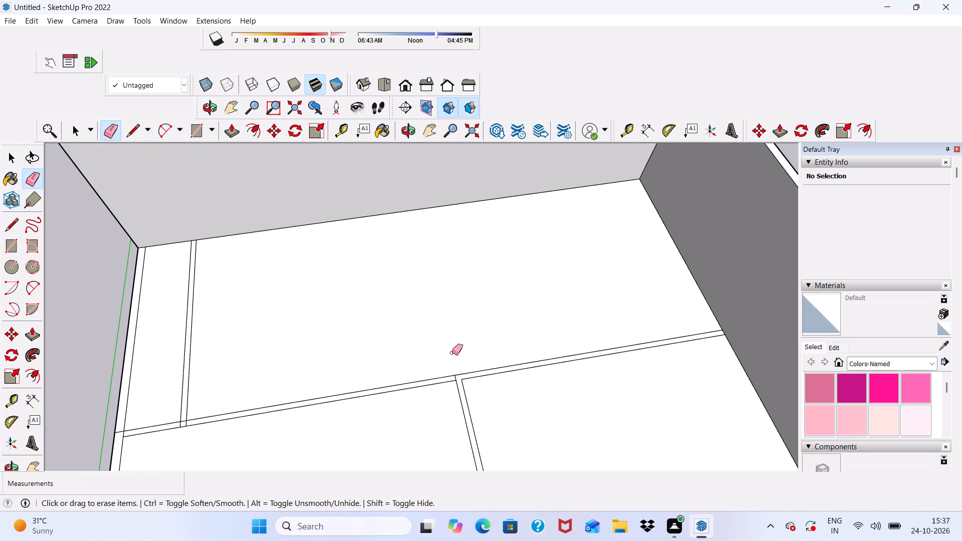
Erase the short leftover edge where the room's side wall outline meets the rear cross-wall outline.
{"action": "scroll", "coordinate": [455, 359], "scroll_direction": "up", "scroll_amount": 11}
{"action": "left_click", "coordinate": [458, 377]}
{"action": "left_click_drag", "start_coordinate": [461, 377], "coordinate": [461, 377]}
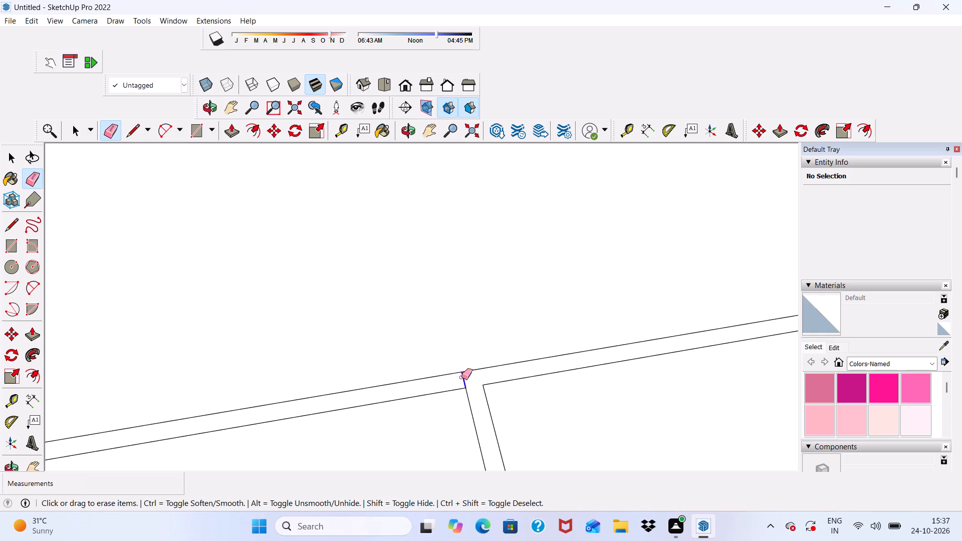
{"action": "left_click_drag", "start_coordinate": [461, 377], "coordinate": [466, 383]}
Erase the remaining pair of guides running across the slab at the room's front wall.
{"action": "scroll", "coordinate": [446, 372], "scroll_direction": "down", "scroll_amount": 17}
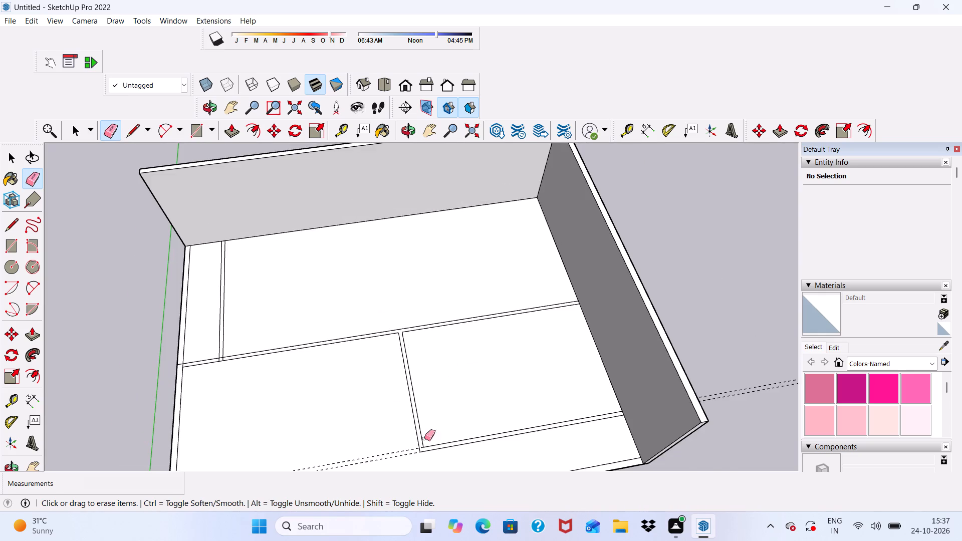
{"action": "scroll", "coordinate": [426, 436], "scroll_direction": "up", "scroll_amount": 4}
{"action": "scroll", "coordinate": [358, 399], "scroll_direction": "down", "scroll_amount": 7}
{"action": "left_click_drag", "start_coordinate": [346, 421], "coordinate": [347, 426]}
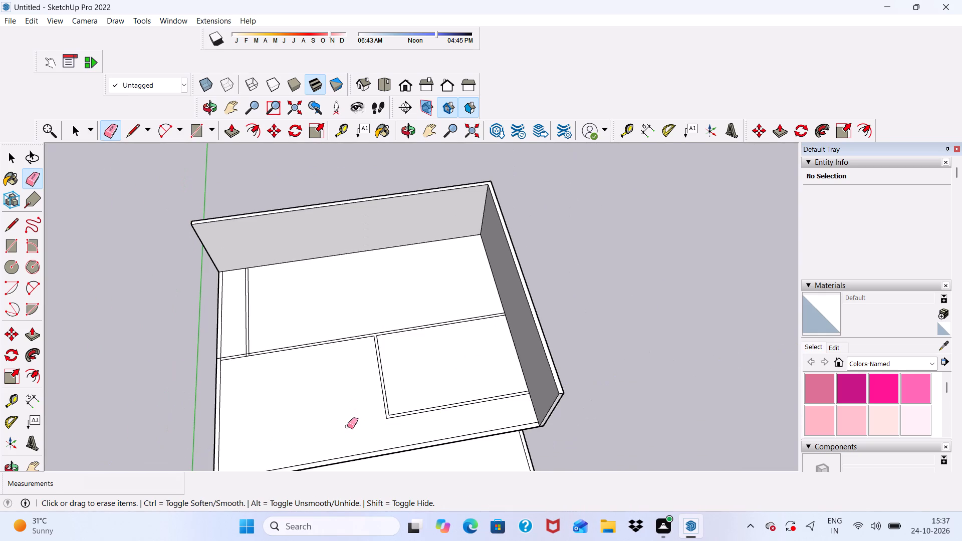
Erase the cross-wall lines that run past the new wall corner to the slab's side edge.
{"action": "scroll", "coordinate": [231, 329], "scroll_direction": "up", "scroll_amount": 20}
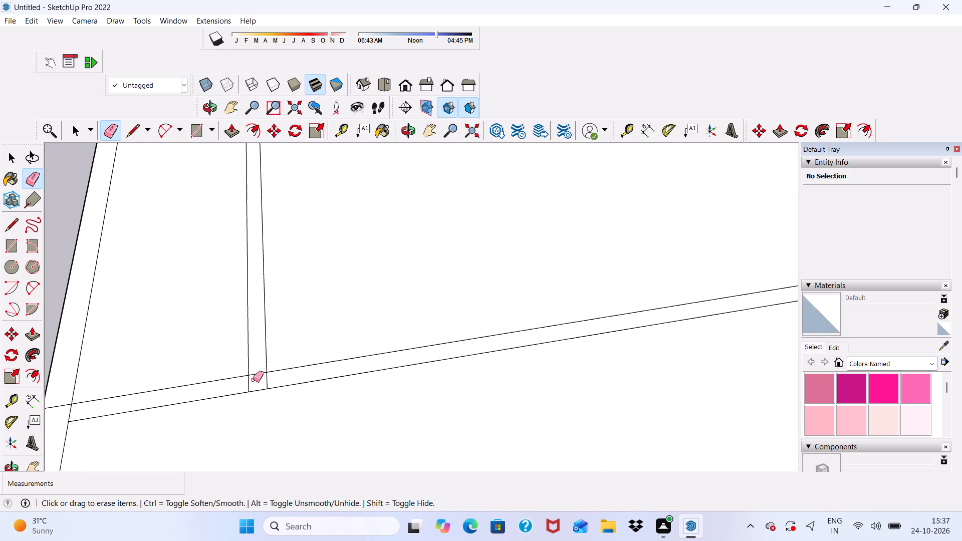
{"action": "left_click_drag", "start_coordinate": [205, 375], "coordinate": [207, 402]}
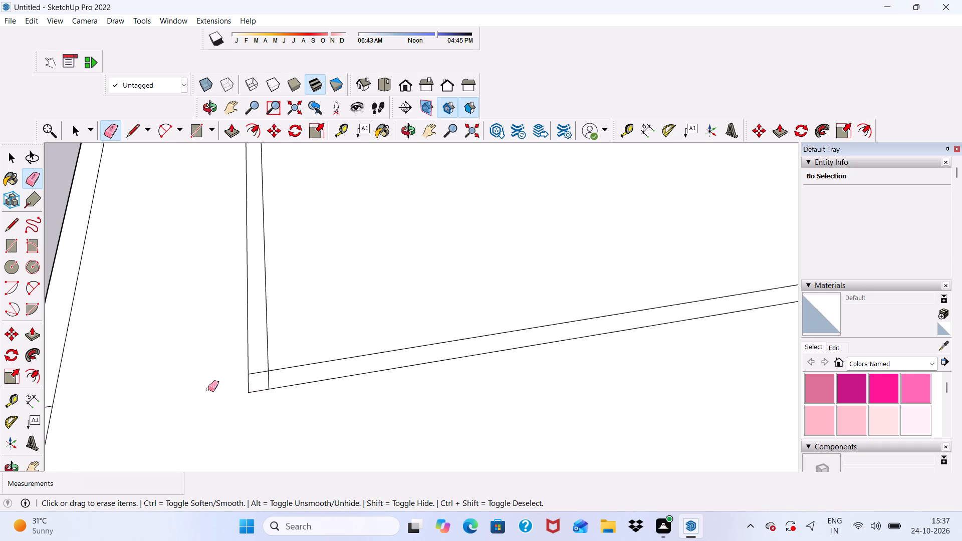
{"action": "scroll", "coordinate": [208, 389], "scroll_direction": "down", "scroll_amount": 6}
{"action": "scroll", "coordinate": [142, 421], "scroll_direction": "up", "scroll_amount": 7}
{"action": "left_click_drag", "start_coordinate": [89, 384], "coordinate": [88, 401]}
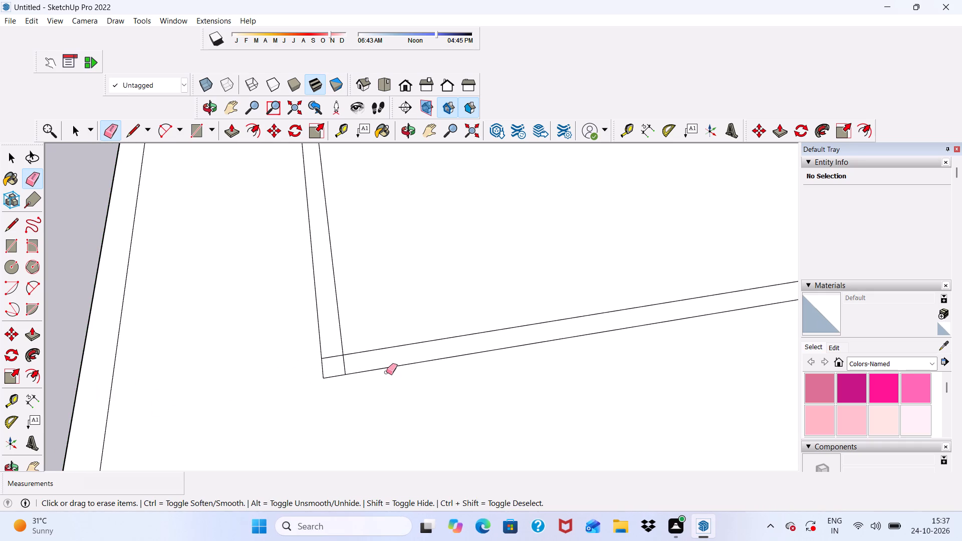
Erase the overlapping short edges inside the new wall corner so both wall outlines join as one continuous strip.
{"action": "scroll", "coordinate": [386, 372], "scroll_direction": "up", "scroll_amount": 10}
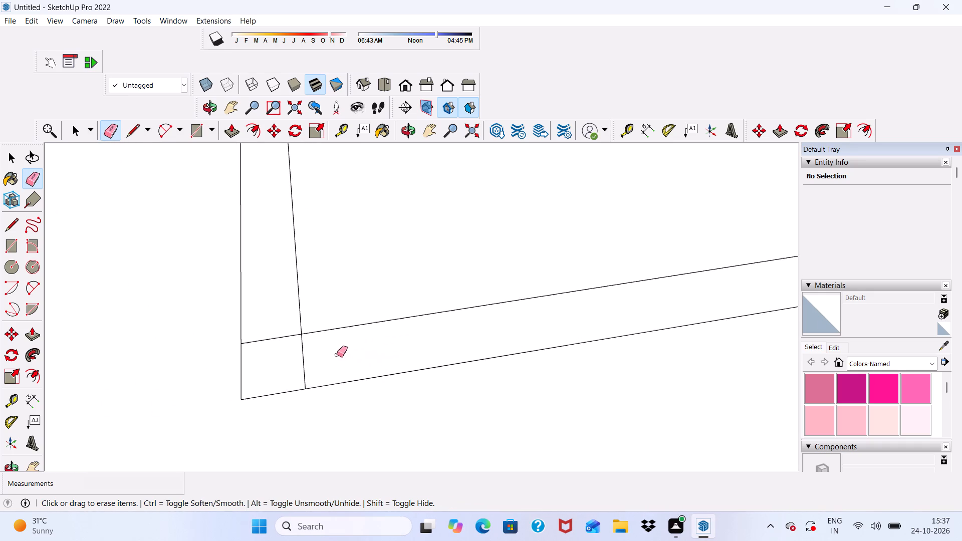
{"action": "scroll", "coordinate": [337, 355], "scroll_direction": "up", "scroll_amount": 3}
{"action": "left_click_drag", "start_coordinate": [308, 347], "coordinate": [304, 350]}
{"action": "left_click_drag", "start_coordinate": [260, 324], "coordinate": [263, 337]}
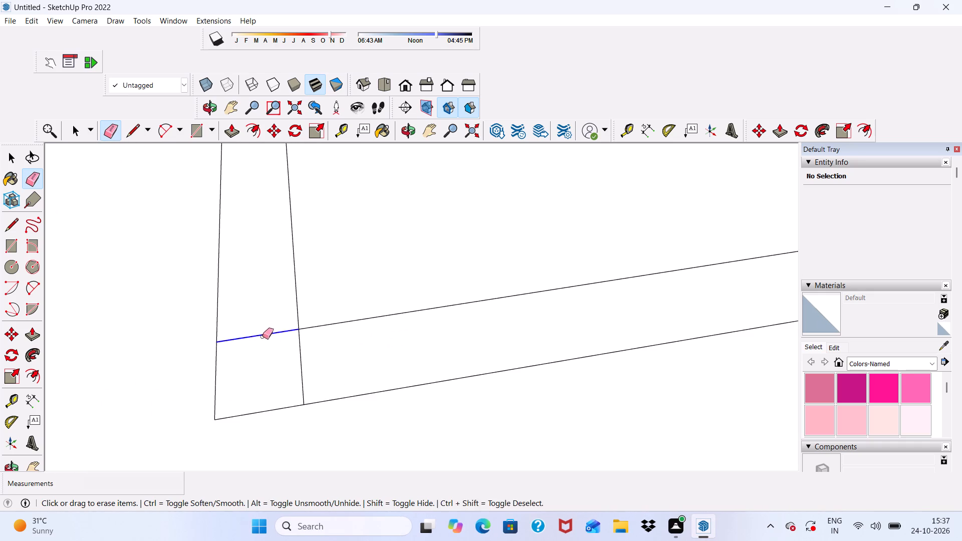
{"action": "left_click_drag", "start_coordinate": [263, 337], "coordinate": [281, 358]}
{"action": "left_click", "coordinate": [303, 361]}
{"action": "left_click_drag", "start_coordinate": [306, 365], "coordinate": [298, 372]}
{"action": "key", "text": "space"}
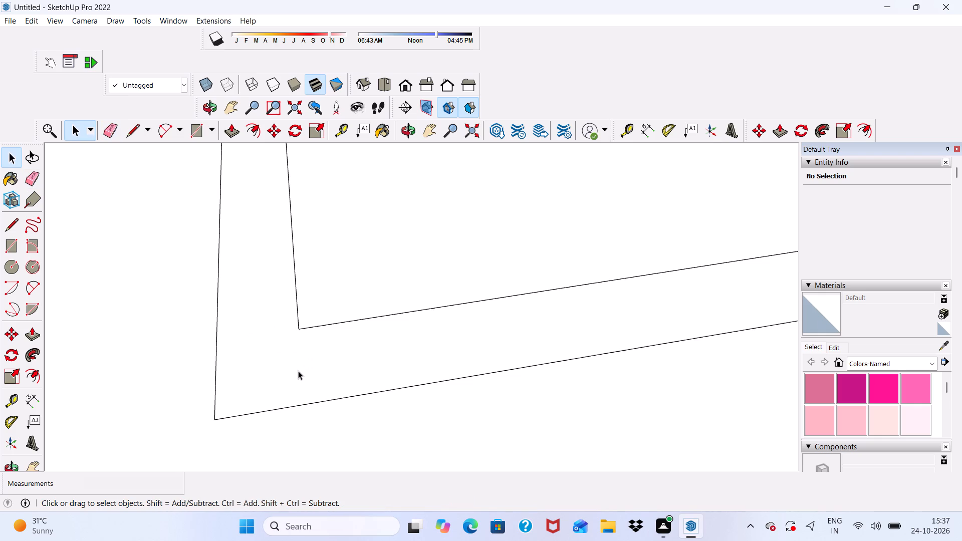
Push/Pull the joined upper-floor wall outline face upward to the height of the existing upper-floor walls.
{"action": "scroll", "coordinate": [254, 368], "scroll_direction": "down", "scroll_amount": 9}
{"action": "scroll", "coordinate": [193, 370], "scroll_direction": "down", "scroll_amount": 5}
{"action": "scroll", "coordinate": [193, 370], "scroll_direction": "up", "scroll_amount": 1}
{"action": "scroll", "coordinate": [193, 370], "scroll_direction": "down", "scroll_amount": 3}
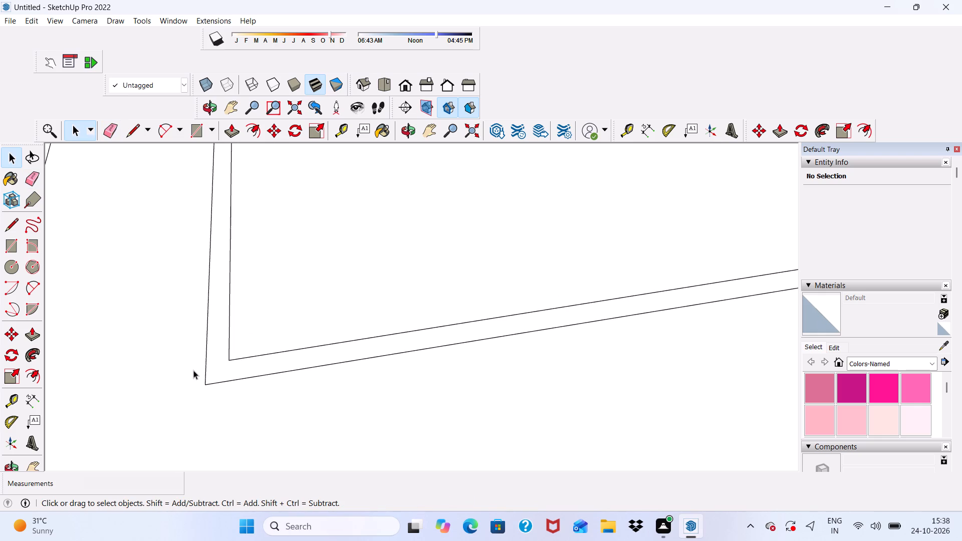
{"action": "scroll", "coordinate": [193, 370], "scroll_direction": "down", "scroll_amount": 5}
{"action": "scroll", "coordinate": [342, 399], "scroll_direction": "up", "scroll_amount": 4}
{"action": "scroll", "coordinate": [224, 332], "scroll_direction": "down", "scroll_amount": 2}
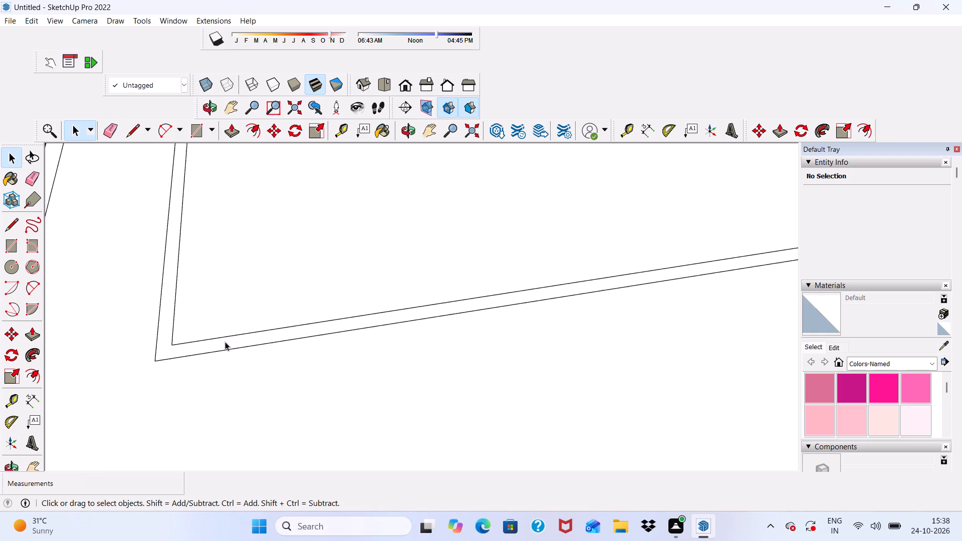
{"action": "scroll", "coordinate": [225, 342], "scroll_direction": "down", "scroll_amount": 18}
{"action": "scroll", "coordinate": [501, 387], "scroll_direction": "up", "scroll_amount": 4}
{"action": "scroll", "coordinate": [497, 389], "scroll_direction": "down", "scroll_amount": 7}
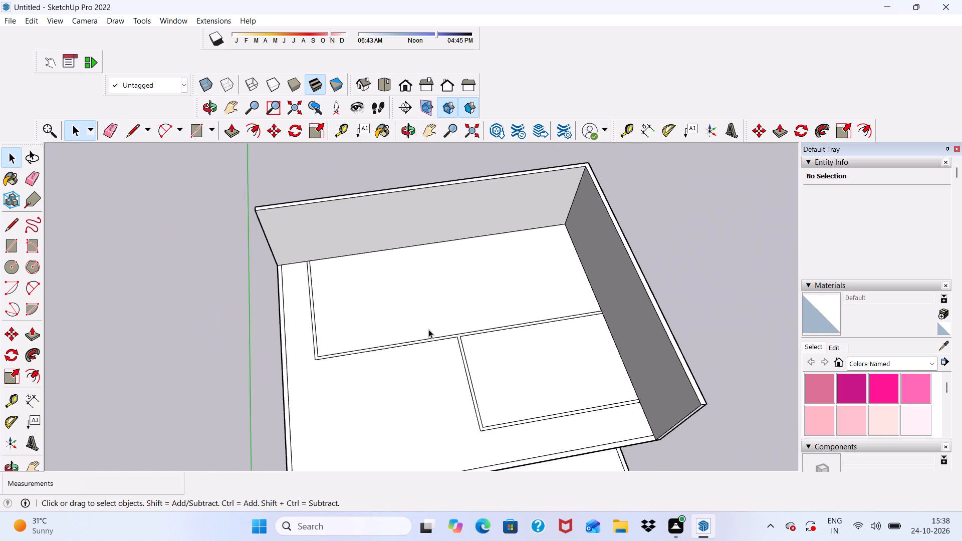
{"action": "scroll", "coordinate": [428, 329], "scroll_direction": "down", "scroll_amount": 2}
{"action": "scroll", "coordinate": [467, 410], "scroll_direction": "up", "scroll_amount": 5}
{"action": "scroll", "coordinate": [468, 406], "scroll_direction": "down", "scroll_amount": 4}
{"action": "scroll", "coordinate": [470, 398], "scroll_direction": "up", "scroll_amount": 3}
{"action": "scroll", "coordinate": [450, 363], "scroll_direction": "up", "scroll_amount": 7}
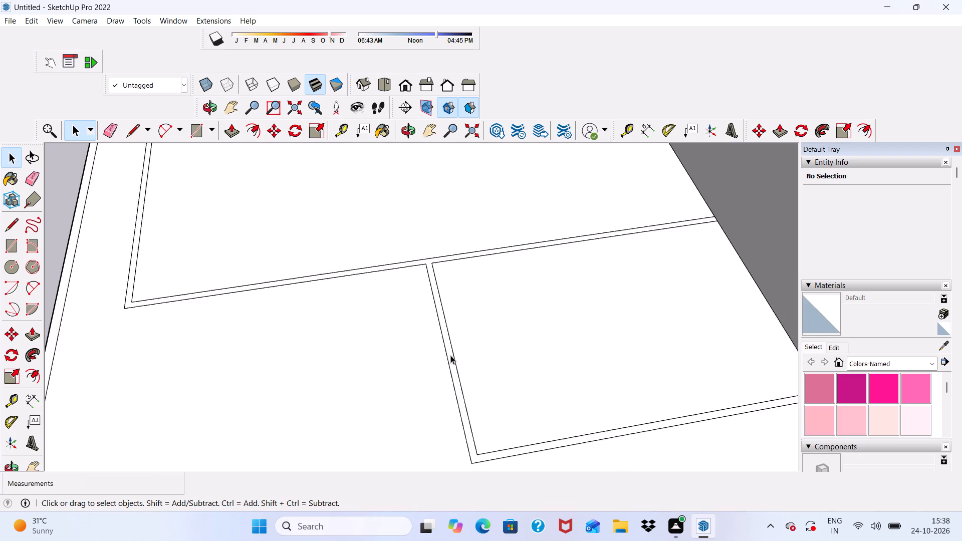
{"action": "scroll", "coordinate": [450, 355], "scroll_direction": "up", "scroll_amount": 3}
{"action": "left_click", "coordinate": [450, 355]}
{"action": "scroll", "coordinate": [450, 358], "scroll_direction": "down", "scroll_amount": 10}
{"action": "scroll", "coordinate": [255, 149], "scroll_direction": "up", "scroll_amount": 1}
{"action": "left_click", "coordinate": [233, 125]}
{"action": "scroll", "coordinate": [456, 258], "scroll_direction": "up", "scroll_amount": 2}
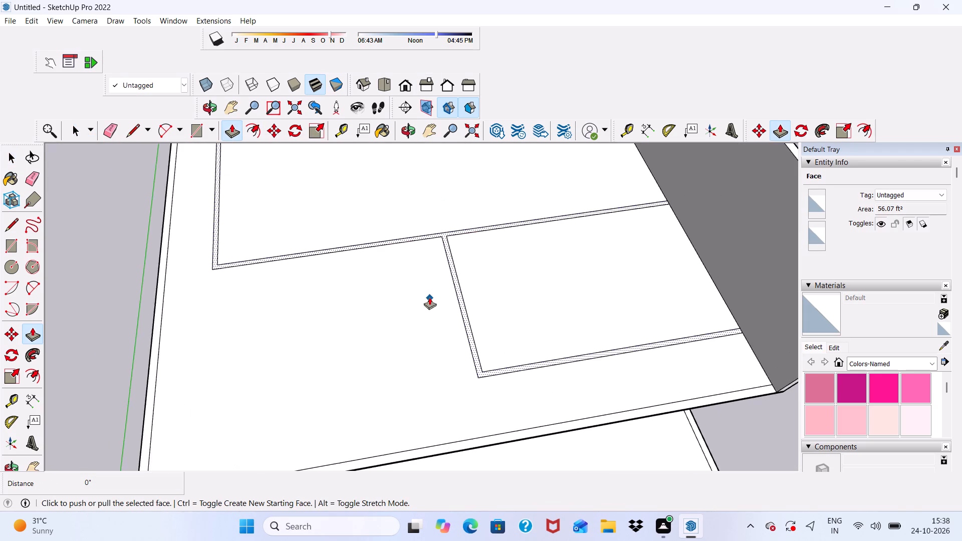
{"action": "scroll", "coordinate": [461, 273], "scroll_direction": "up", "scroll_amount": 4}
{"action": "left_click", "coordinate": [455, 284]}
{"action": "scroll", "coordinate": [427, 170], "scroll_direction": "down", "scroll_amount": 3}
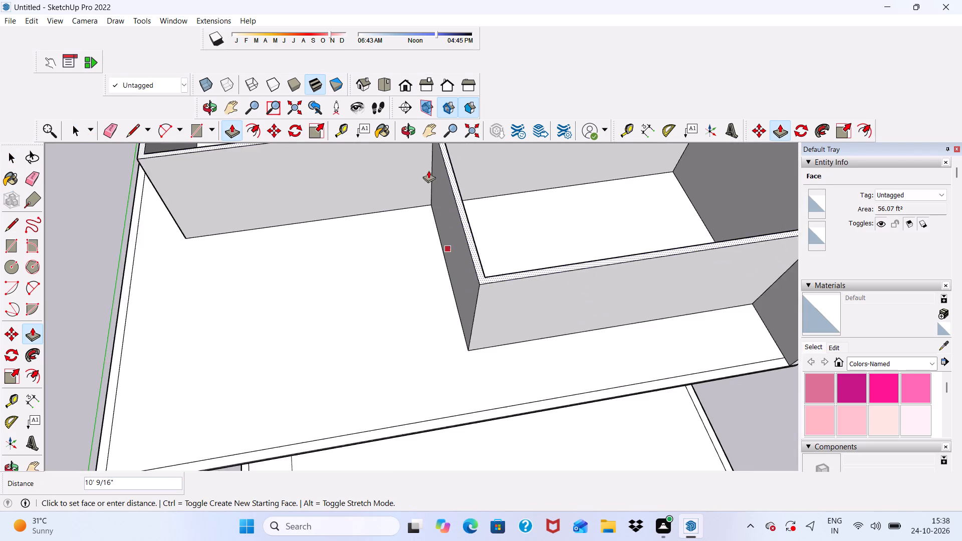
{"action": "scroll", "coordinate": [428, 170], "scroll_direction": "down", "scroll_amount": 6}
{"action": "left_click", "coordinate": [690, 200]}
{"action": "scroll", "coordinate": [623, 235], "scroll_direction": "down", "scroll_amount": 7}
{"action": "middle_click_drag", "start_coordinate": [530, 319], "coordinate": [489, 169]}
{"action": "scroll", "coordinate": [485, 158], "scroll_direction": "up", "scroll_amount": 4}
{"action": "key", "text": "space"}
{"action": "scroll", "coordinate": [453, 254], "scroll_direction": "down", "scroll_amount": 1}
{"action": "middle_click_drag", "start_coordinate": [450, 268], "coordinate": [449, 269]}
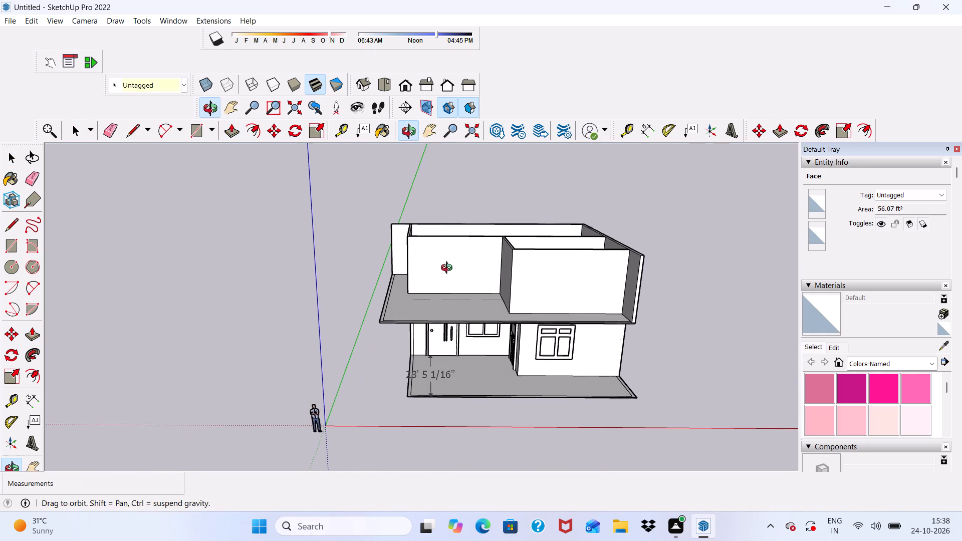
Examine the building's front and side elevations from above and below to check the raised upper-floor walls and roof slab overhang.
{"action": "middle_click_drag", "start_coordinate": [449, 269], "coordinate": [439, 276]}
{"action": "scroll", "coordinate": [418, 296], "scroll_direction": "down", "scroll_amount": 3}
{"action": "middle_click_drag", "start_coordinate": [422, 332], "coordinate": [429, 244]}
{"action": "scroll", "coordinate": [430, 231], "scroll_direction": "up", "scroll_amount": 3}
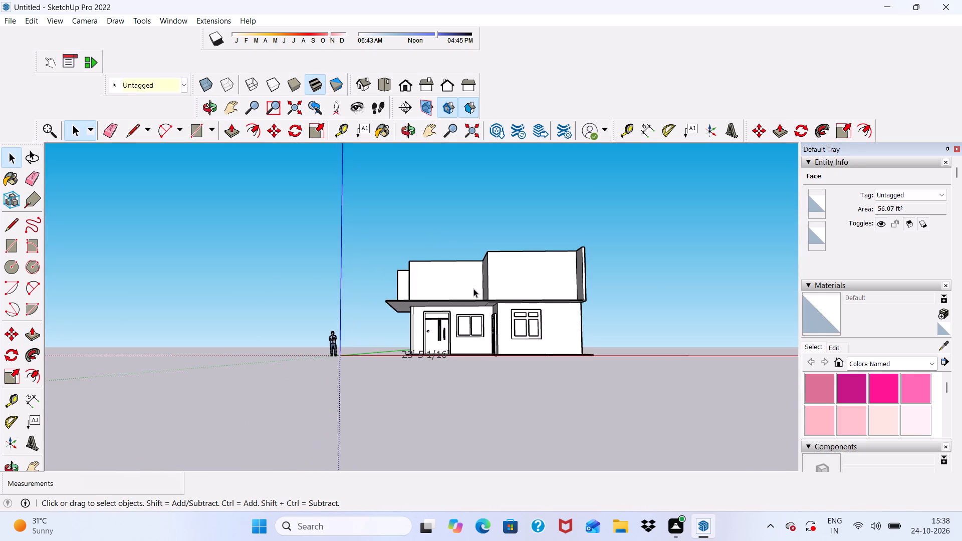
{"action": "scroll", "coordinate": [473, 289], "scroll_direction": "up", "scroll_amount": 2}
{"action": "middle_click_drag", "start_coordinate": [473, 288], "coordinate": [502, 272]}
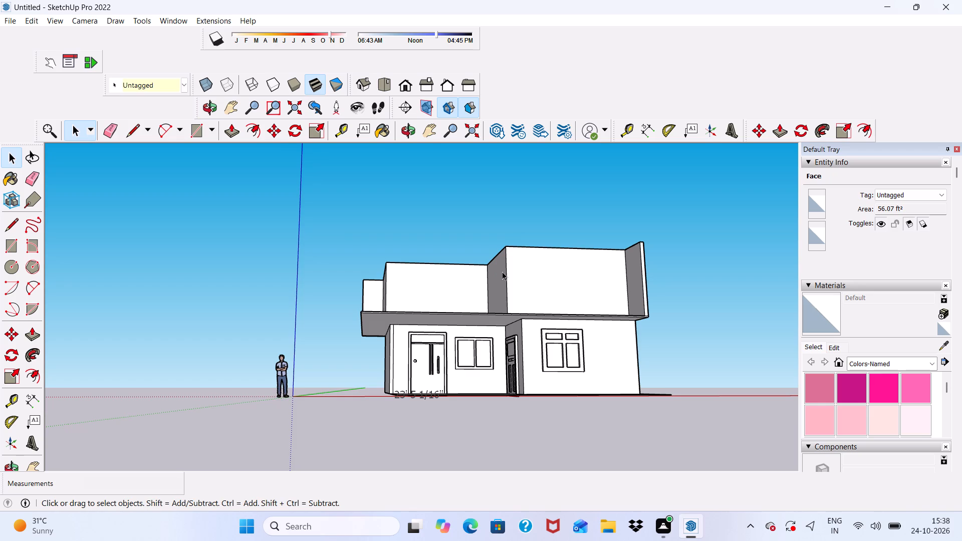
{"action": "scroll", "coordinate": [502, 270], "scroll_direction": "down", "scroll_amount": 3}
{"action": "scroll", "coordinate": [490, 341], "scroll_direction": "up", "scroll_amount": 3}
{"action": "scroll", "coordinate": [483, 335], "scroll_direction": "down", "scroll_amount": 1}
{"action": "scroll", "coordinate": [482, 330], "scroll_direction": "up", "scroll_amount": 5}
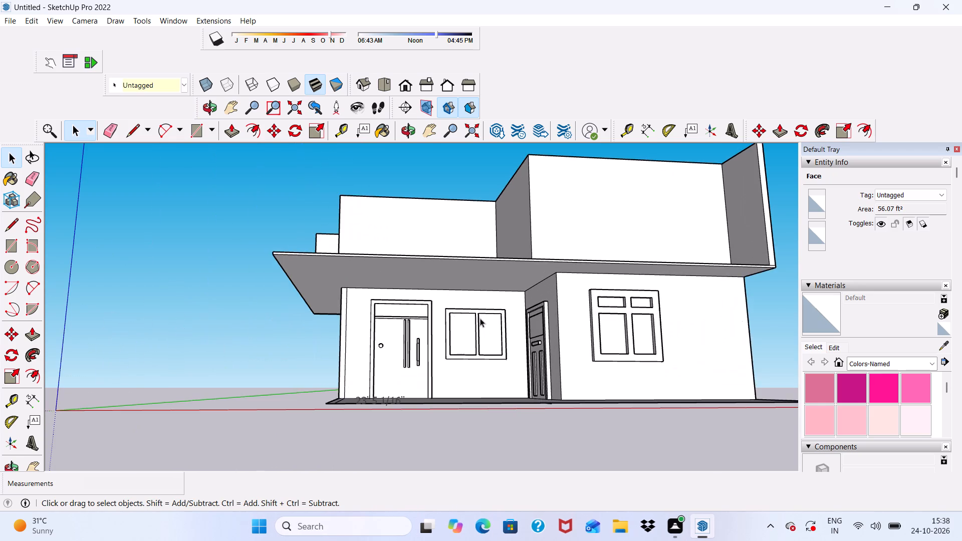
{"action": "scroll", "coordinate": [480, 314], "scroll_direction": "down", "scroll_amount": 4}
{"action": "middle_click_drag", "start_coordinate": [480, 318], "coordinate": [484, 351]}
{"action": "scroll", "coordinate": [484, 306], "scroll_direction": "down", "scroll_amount": 4}
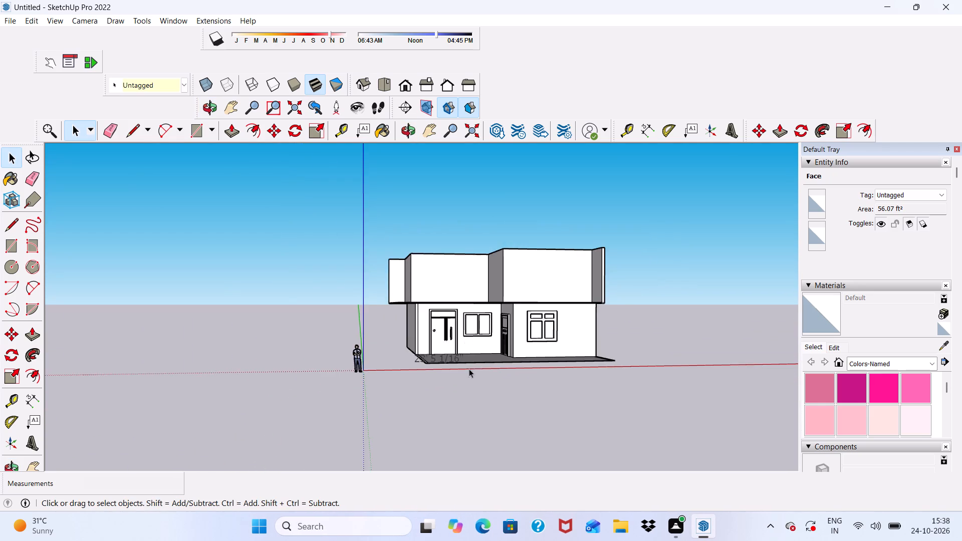
{"action": "scroll", "coordinate": [477, 340], "scroll_direction": "up", "scroll_amount": 4}
{"action": "scroll", "coordinate": [490, 262], "scroll_direction": "down", "scroll_amount": 2}
{"action": "middle_click_drag", "start_coordinate": [491, 251], "coordinate": [449, 196]}
{"action": "scroll", "coordinate": [449, 196], "scroll_direction": "up", "scroll_amount": 5}
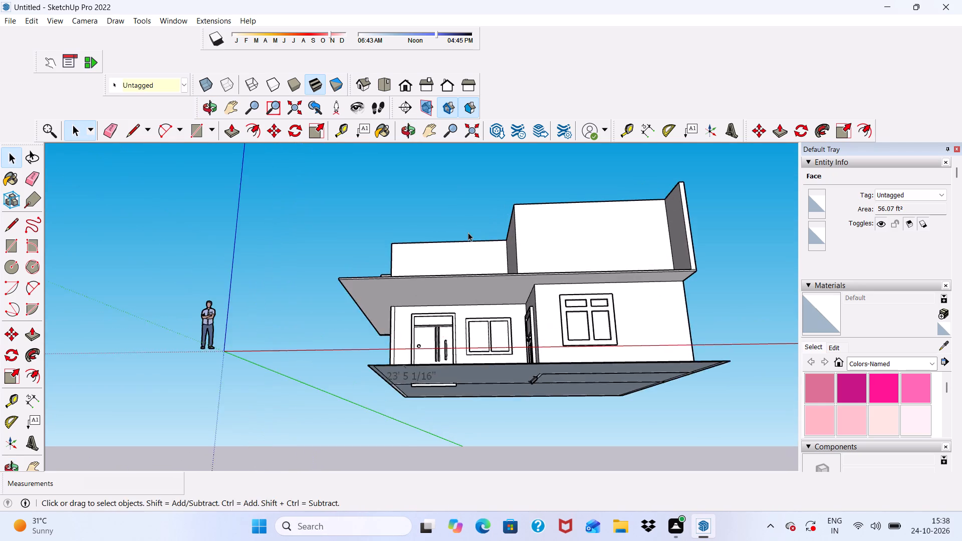
Push/Pull the narrow border strip along the roof slab's front edge upward by 2' to form a parapet.
{"action": "scroll", "coordinate": [468, 232], "scroll_direction": "up", "scroll_amount": 2}
{"action": "middle_click_drag", "start_coordinate": [470, 239], "coordinate": [469, 373]}
{"action": "scroll", "coordinate": [467, 371], "scroll_direction": "up", "scroll_amount": 11}
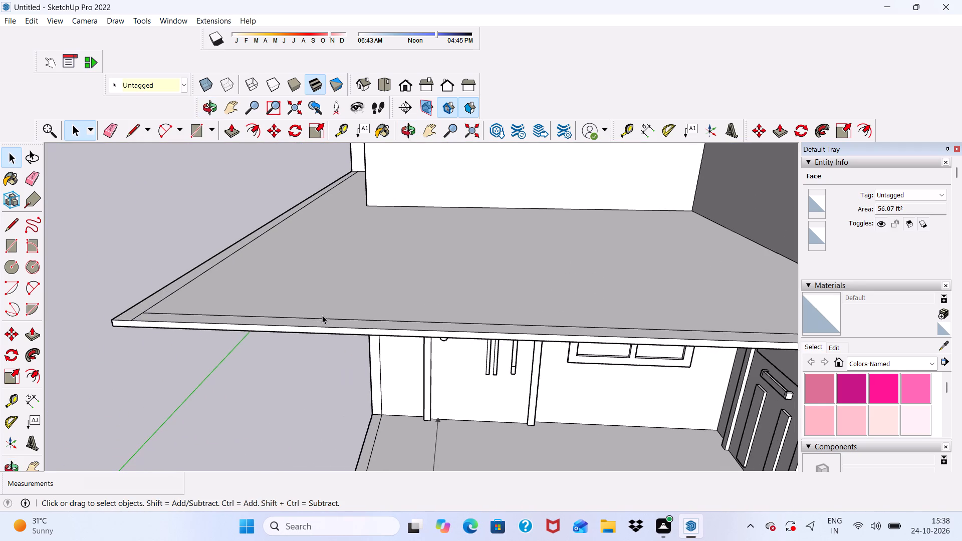
{"action": "middle_click_drag", "start_coordinate": [323, 315], "coordinate": [330, 361]}
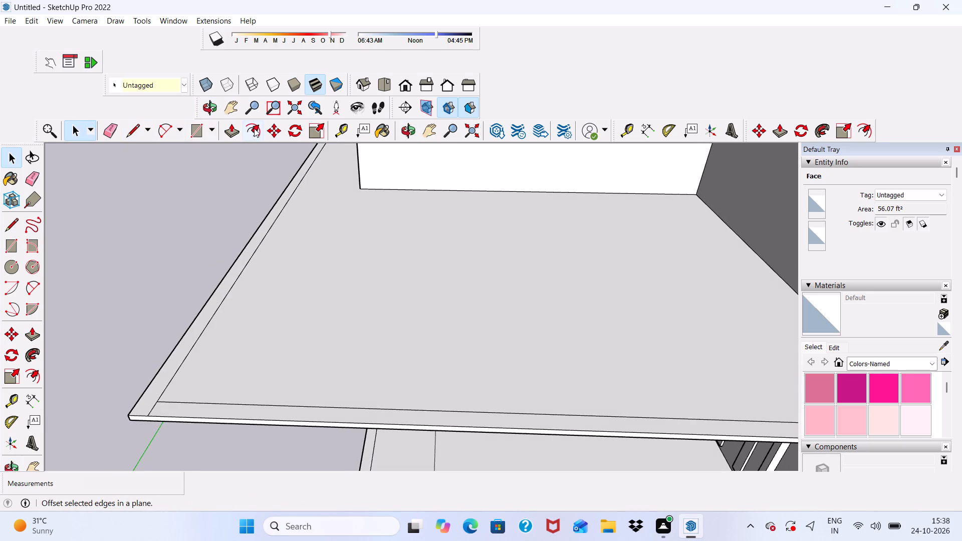
{"action": "left_click", "coordinate": [226, 132]}
{"action": "scroll", "coordinate": [239, 195], "scroll_direction": "down", "scroll_amount": 4}
{"action": "scroll", "coordinate": [249, 309], "scroll_direction": "up", "scroll_amount": 5}
{"action": "scroll", "coordinate": [234, 380], "scroll_direction": "up", "scroll_amount": 5}
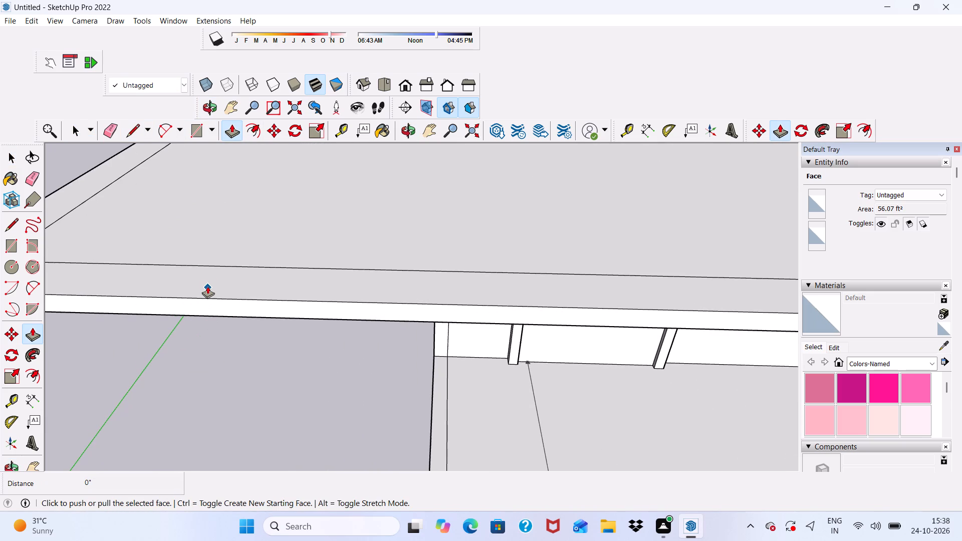
{"action": "scroll", "coordinate": [259, 246], "scroll_direction": "down", "scroll_amount": 5}
{"action": "key", "text": "space"}
{"action": "scroll", "coordinate": [258, 266], "scroll_direction": "down", "scroll_amount": 1}
{"action": "scroll", "coordinate": [258, 266], "scroll_direction": "up", "scroll_amount": 1}
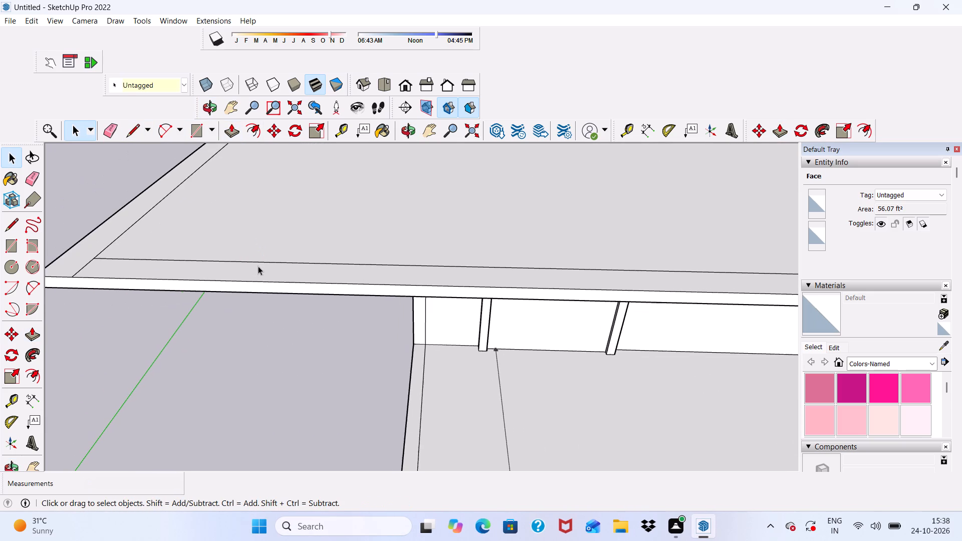
{"action": "left_click", "coordinate": [258, 266]}
{"action": "left_click", "coordinate": [228, 123]}
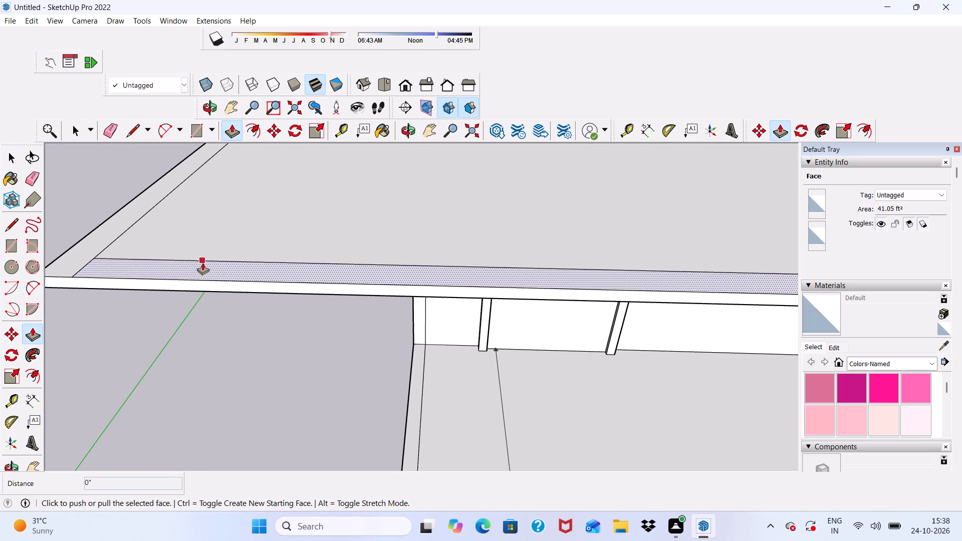
{"action": "left_click", "coordinate": [203, 262]}
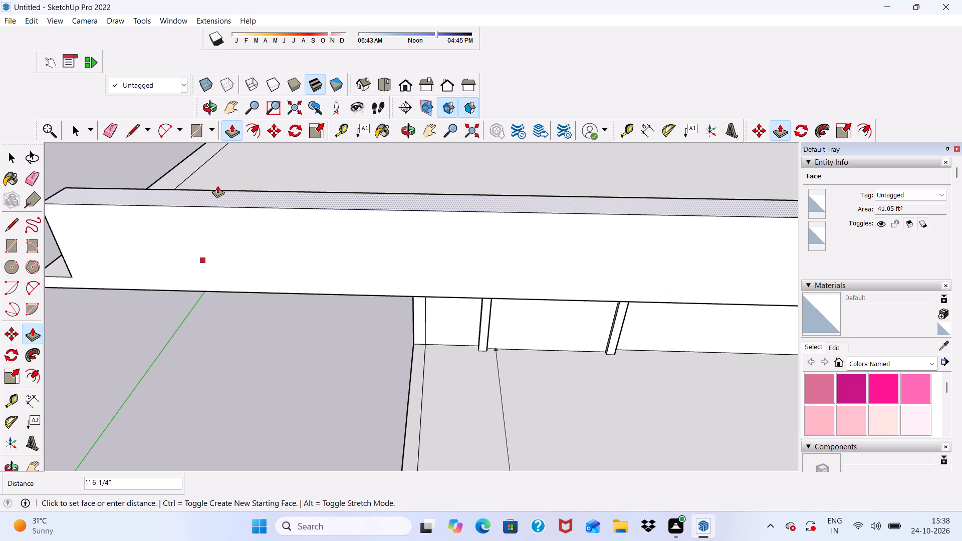
{"action": "type", "text": "2'"}
{"action": "key", "text": "Return"}
{"action": "key", "text": "space"}
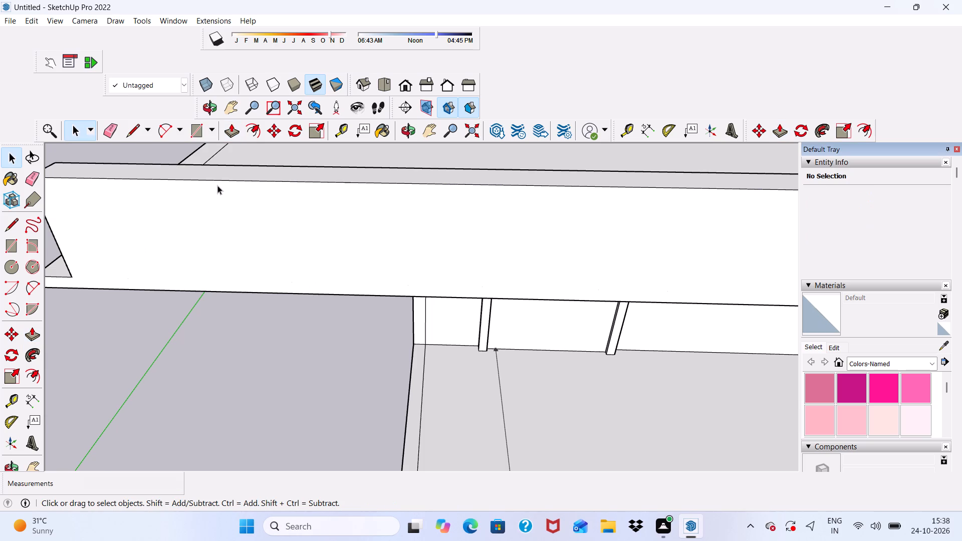
Push/Pull the underside face of the overhanging roof slab slightly downward.
{"action": "scroll", "coordinate": [223, 196], "scroll_direction": "down", "scroll_amount": 10}
{"action": "middle_click_drag", "start_coordinate": [291, 330], "coordinate": [327, 185]}
{"action": "scroll", "coordinate": [307, 206], "scroll_direction": "down", "scroll_amount": 6}
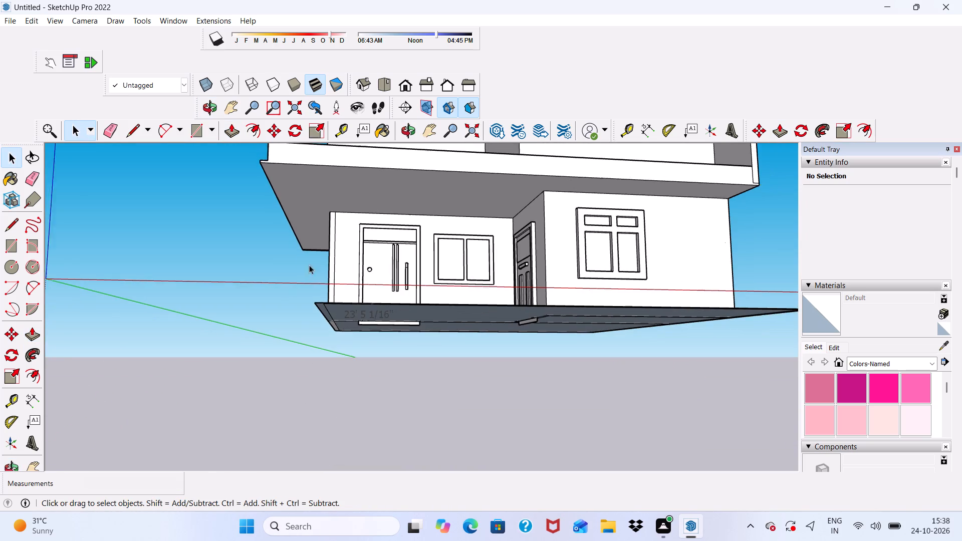
{"action": "scroll", "coordinate": [309, 265], "scroll_direction": "down", "scroll_amount": 2}
{"action": "scroll", "coordinate": [599, 160], "scroll_direction": "up", "scroll_amount": 6}
{"action": "scroll", "coordinate": [538, 195], "scroll_direction": "down", "scroll_amount": 1}
{"action": "middle_click", "coordinate": [514, 215]}
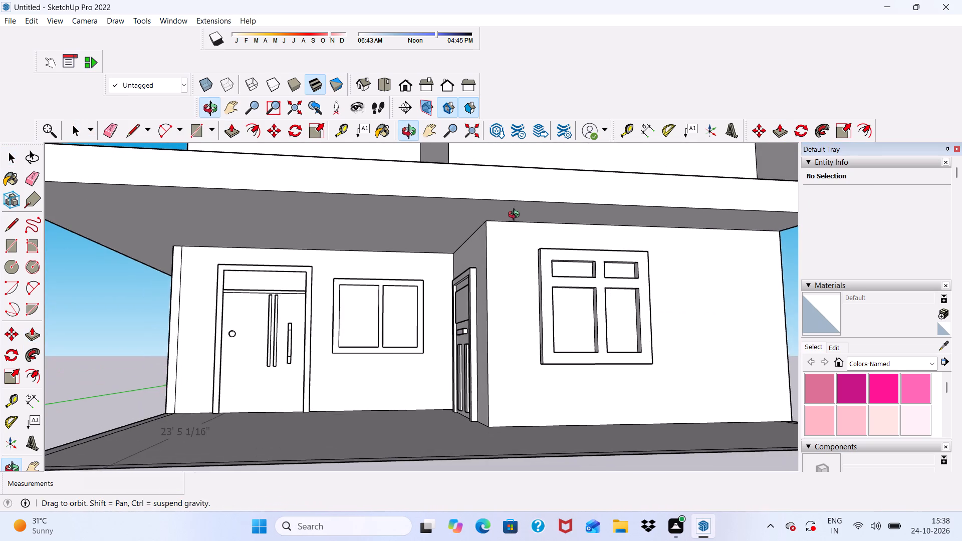
{"action": "middle_click_drag", "start_coordinate": [510, 191], "coordinate": [512, 140]}
{"action": "scroll", "coordinate": [470, 201], "scroll_direction": "up", "scroll_amount": 4}
{"action": "scroll", "coordinate": [472, 171], "scroll_direction": "down", "scroll_amount": 3}
{"action": "middle_click_drag", "start_coordinate": [474, 171], "coordinate": [479, 207]}
{"action": "scroll", "coordinate": [475, 187], "scroll_direction": "up", "scroll_amount": 1}
{"action": "left_click", "coordinate": [475, 183]}
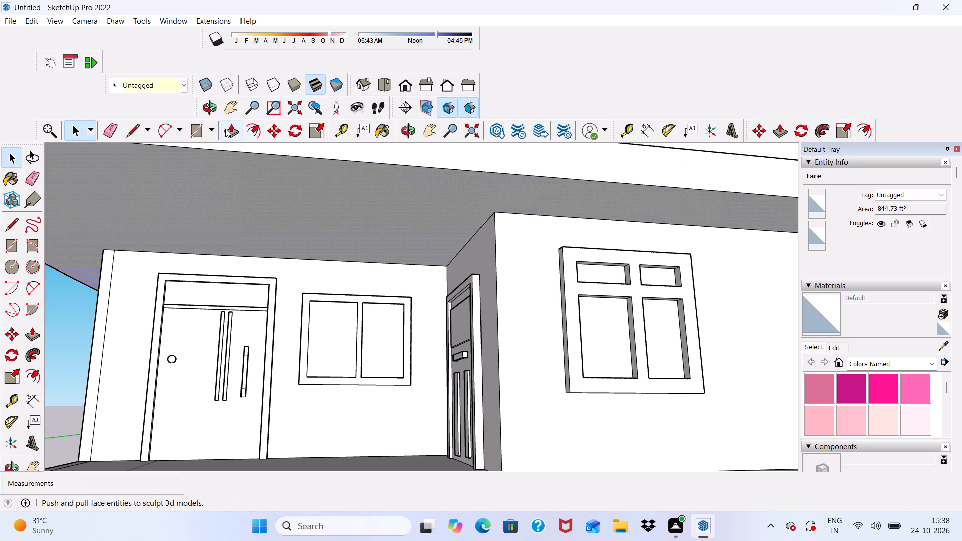
{"action": "left_click", "coordinate": [227, 128]}
{"action": "left_click", "coordinate": [351, 176]}
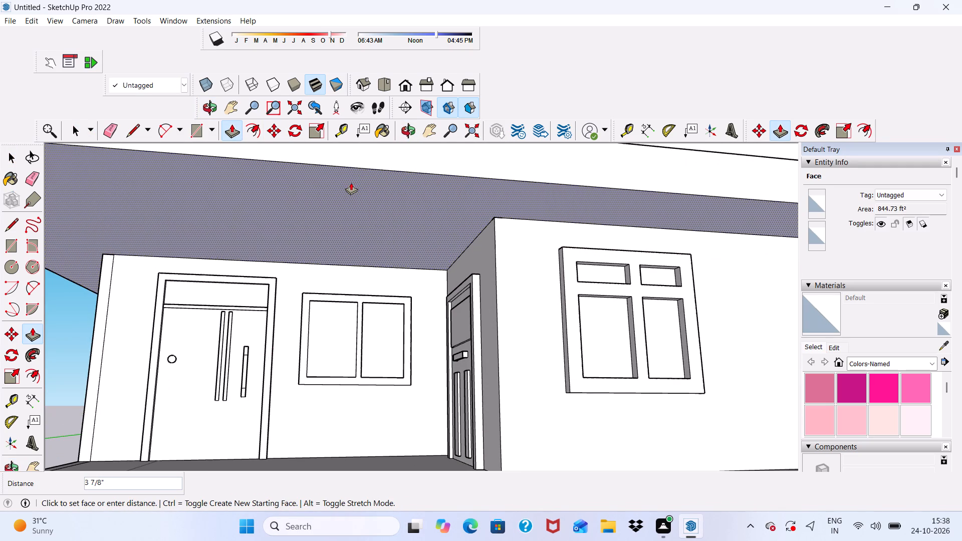
{"action": "left_click", "coordinate": [350, 180]}
{"action": "scroll", "coordinate": [298, 209], "scroll_direction": "down", "scroll_amount": 5}
{"action": "scroll", "coordinate": [364, 204], "scroll_direction": "down", "scroll_amount": 1}
{"action": "key", "text": "space"}
Erase the leftover edges where the front parapet meets the end of the upper-floor side wall at the slab's corner.
{"action": "middle_click_drag", "start_coordinate": [365, 204], "coordinate": [354, 265]}
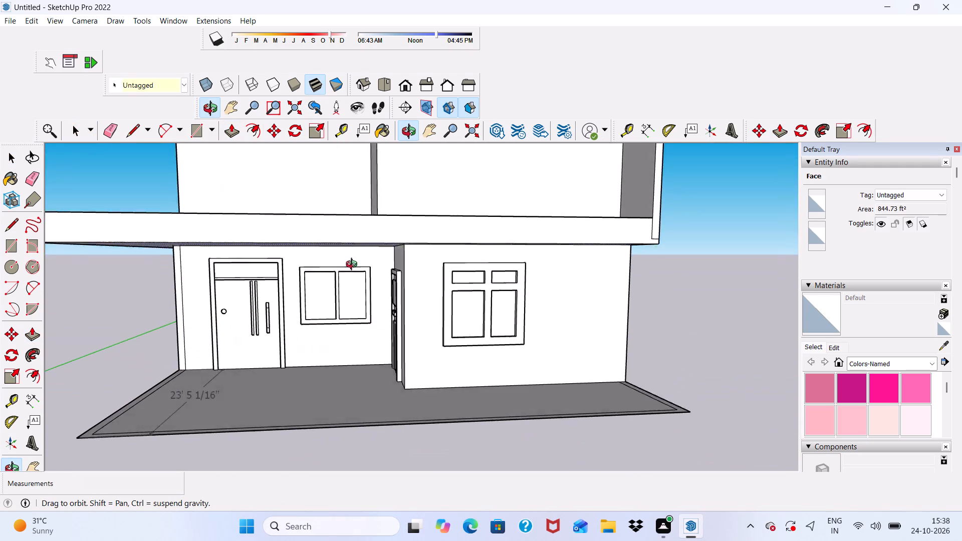
{"action": "middle_click_drag", "start_coordinate": [354, 265], "coordinate": [315, 285]}
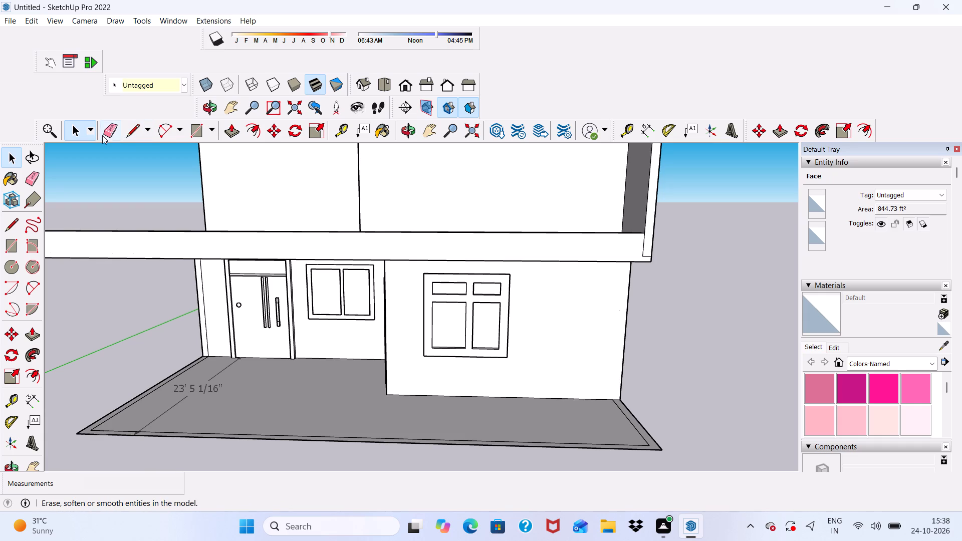
{"action": "left_click", "coordinate": [110, 128]}
{"action": "scroll", "coordinate": [724, 228], "scroll_direction": "up", "scroll_amount": 7}
{"action": "left_click_drag", "start_coordinate": [630, 246], "coordinate": [634, 251]}
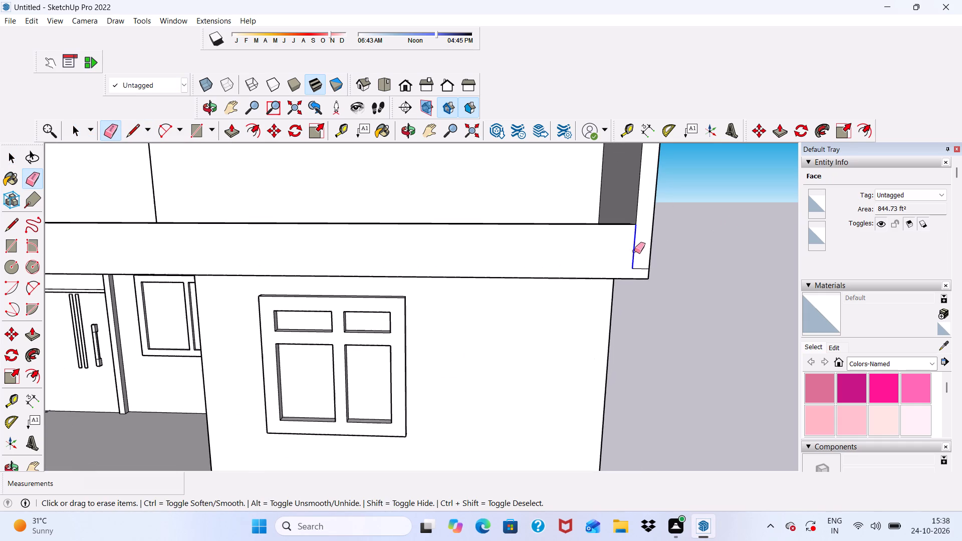
{"action": "left_click_drag", "start_coordinate": [634, 251], "coordinate": [635, 268]}
{"action": "scroll", "coordinate": [606, 249], "scroll_direction": "down", "scroll_amount": 4}
{"action": "middle_click_drag", "start_coordinate": [597, 260], "coordinate": [610, 86]}
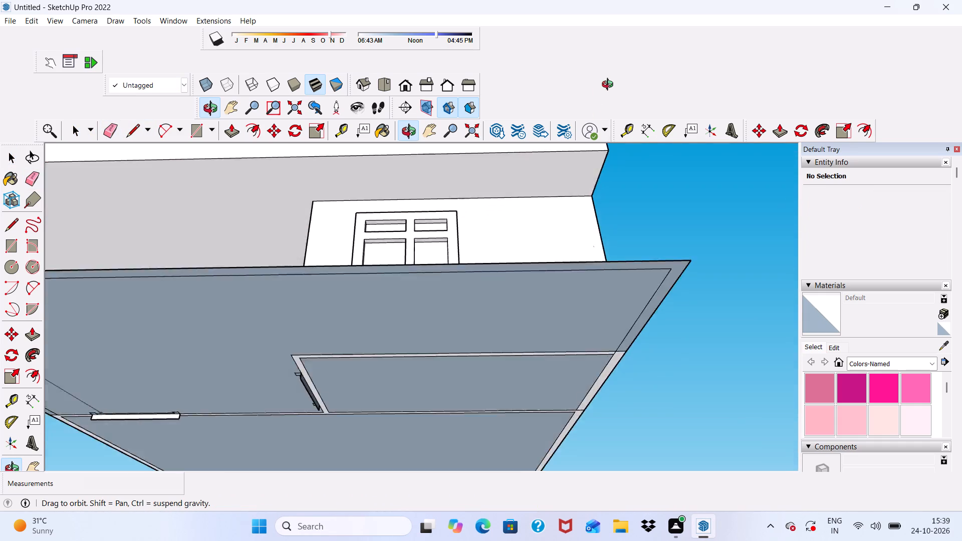
{"action": "middle_click_drag", "start_coordinate": [610, 86], "coordinate": [572, 218]}
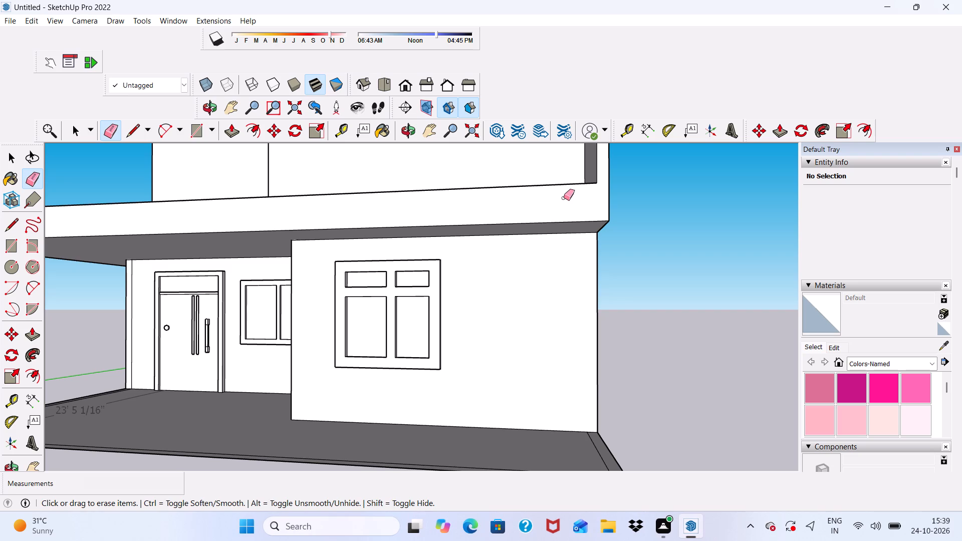
{"action": "key", "text": "space"}
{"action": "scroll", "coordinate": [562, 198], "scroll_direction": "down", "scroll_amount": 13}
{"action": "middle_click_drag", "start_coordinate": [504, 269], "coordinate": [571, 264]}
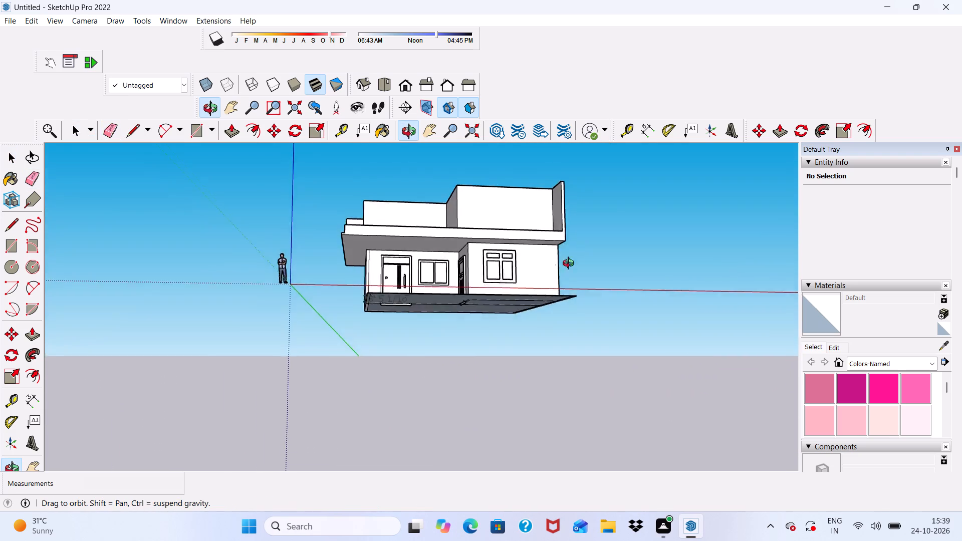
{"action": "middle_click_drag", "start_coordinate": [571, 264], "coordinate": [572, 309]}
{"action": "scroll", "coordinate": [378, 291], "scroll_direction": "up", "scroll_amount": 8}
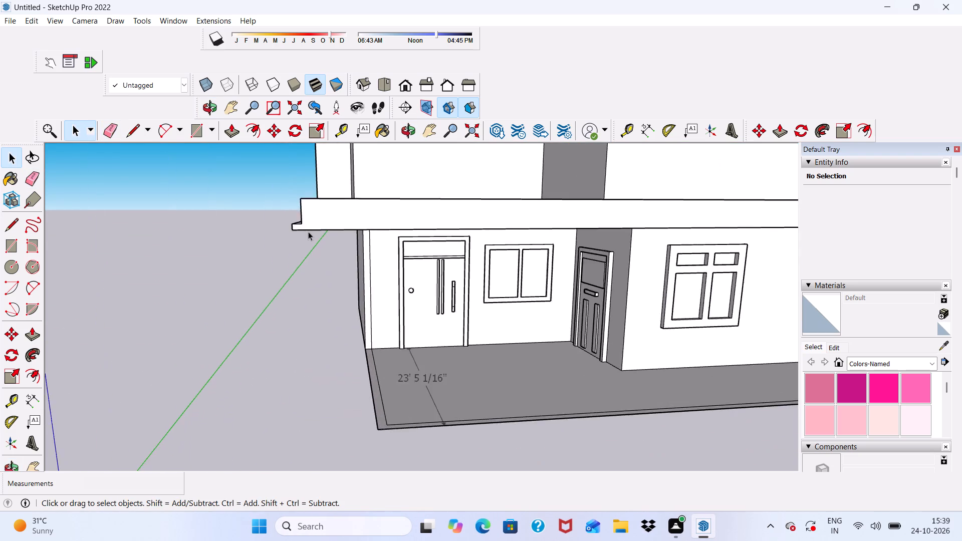
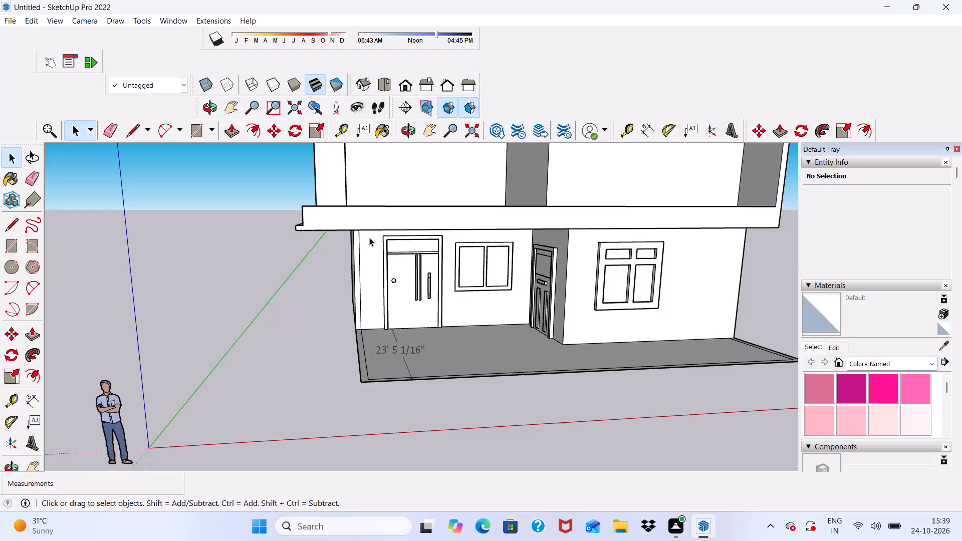
Examine the whole building from above, the front and the side to check the upper-floor walls, roof slab and front parapet.
{"action": "key", "text": "space"}
{"action": "scroll", "coordinate": [370, 243], "scroll_direction": "down", "scroll_amount": 3}
{"action": "middle_click_drag", "start_coordinate": [360, 280], "coordinate": [330, 322]}
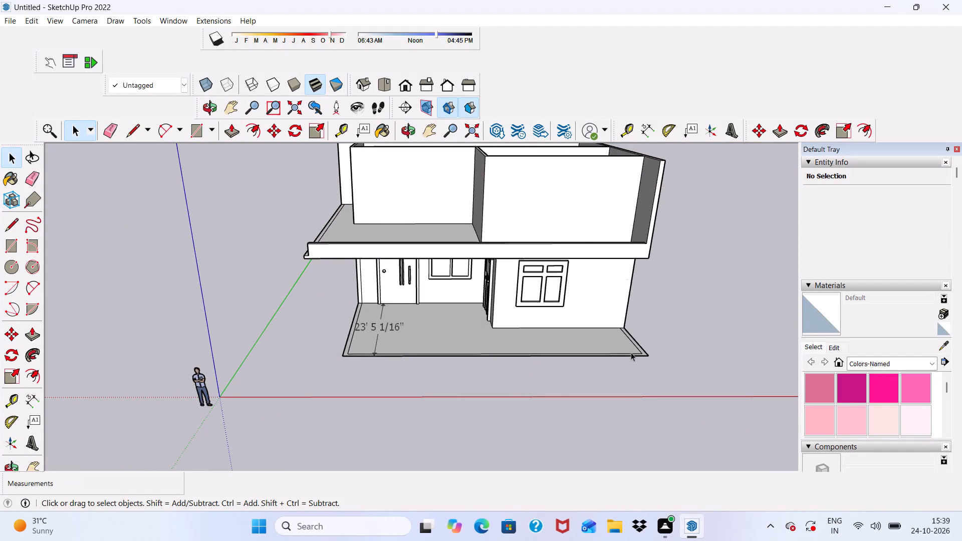
{"action": "scroll", "coordinate": [382, 289], "scroll_direction": "down", "scroll_amount": 8}
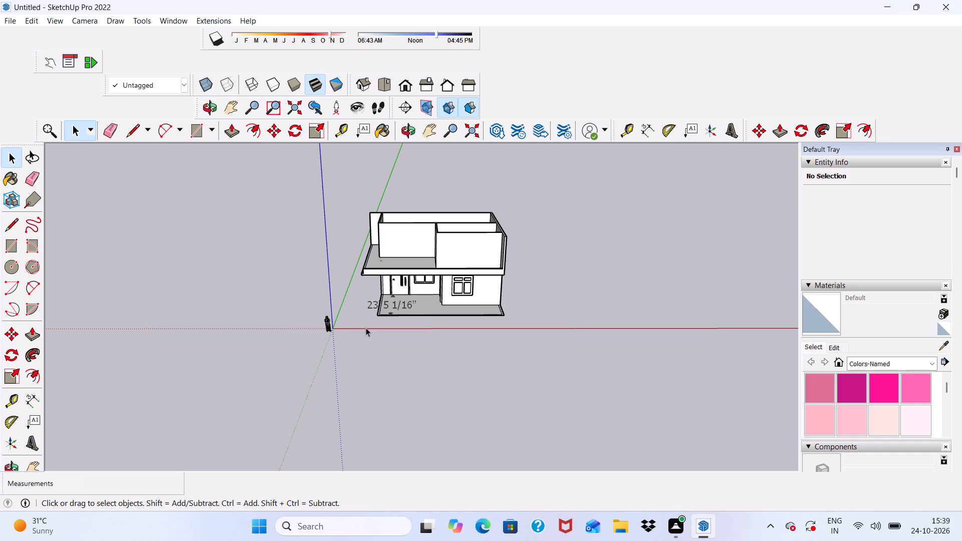
{"action": "scroll", "coordinate": [342, 337], "scroll_direction": "down", "scroll_amount": 3}
{"action": "scroll", "coordinate": [355, 277], "scroll_direction": "up", "scroll_amount": 3}
{"action": "scroll", "coordinate": [361, 192], "scroll_direction": "up", "scroll_amount": 2}
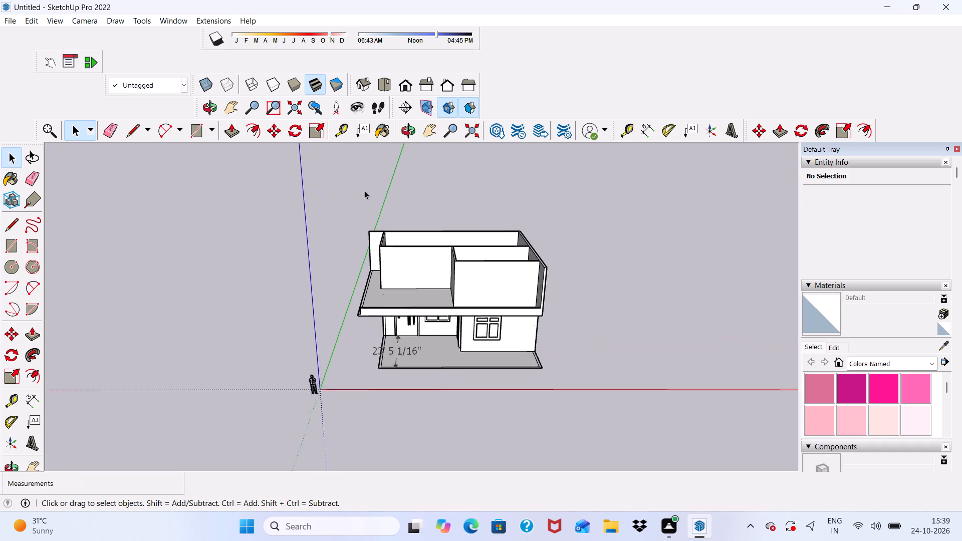
{"action": "scroll", "coordinate": [364, 190], "scroll_direction": "up", "scroll_amount": 2}
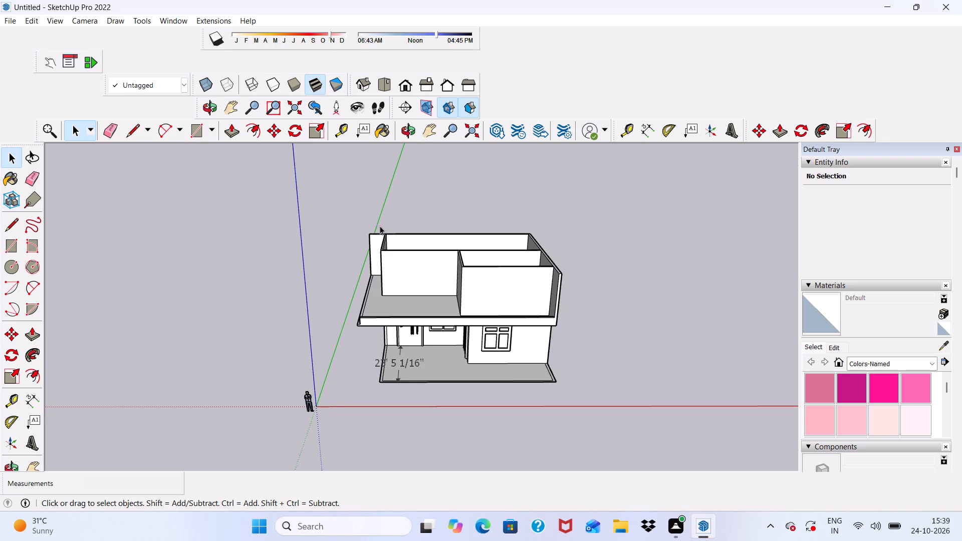
{"action": "scroll", "coordinate": [397, 216], "scroll_direction": "up", "scroll_amount": 3}
{"action": "scroll", "coordinate": [486, 251], "scroll_direction": "up", "scroll_amount": 3}
{"action": "scroll", "coordinate": [487, 251], "scroll_direction": "down", "scroll_amount": 3}
{"action": "middle_click_drag", "start_coordinate": [486, 250], "coordinate": [487, 263]}
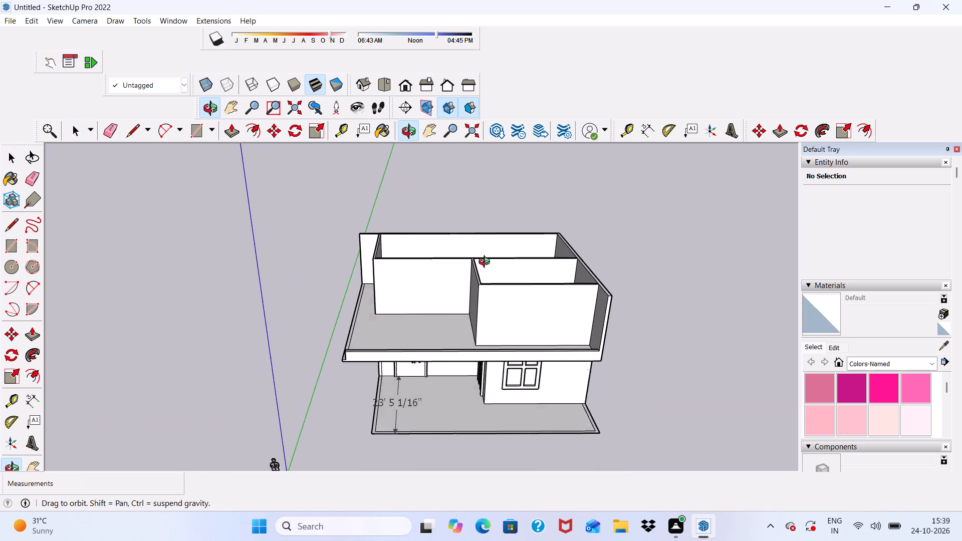
{"action": "middle_click_drag", "start_coordinate": [487, 263], "coordinate": [337, 367]}
{"action": "middle_click_drag", "start_coordinate": [335, 347], "coordinate": [425, 233]}
{"action": "scroll", "coordinate": [425, 233], "scroll_direction": "up", "scroll_amount": 1}
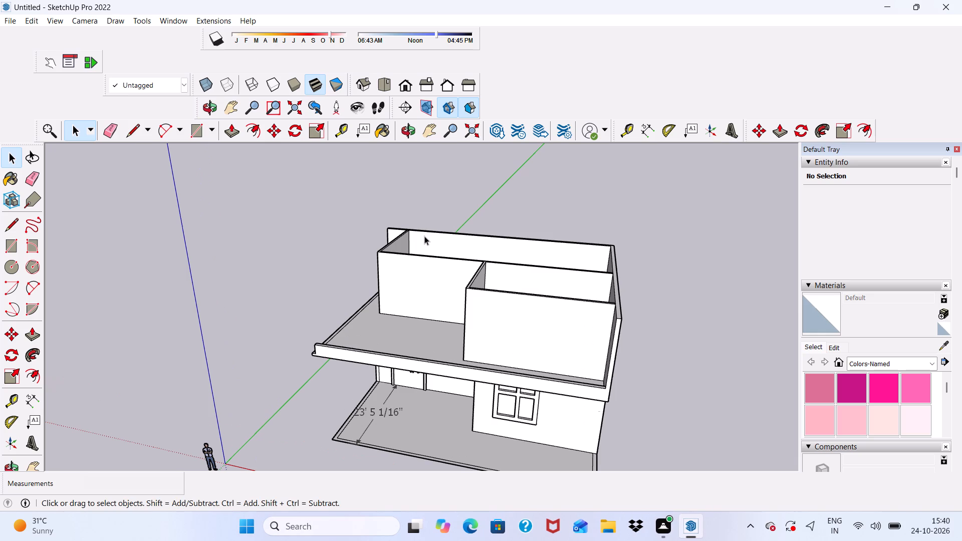
{"action": "scroll", "coordinate": [424, 236], "scroll_direction": "up", "scroll_amount": 2}
{"action": "scroll", "coordinate": [424, 236], "scroll_direction": "down", "scroll_amount": 4}
{"action": "middle_click_drag", "start_coordinate": [421, 245], "coordinate": [498, 251]}
{"action": "scroll", "coordinate": [497, 251], "scroll_direction": "up", "scroll_amount": 2}
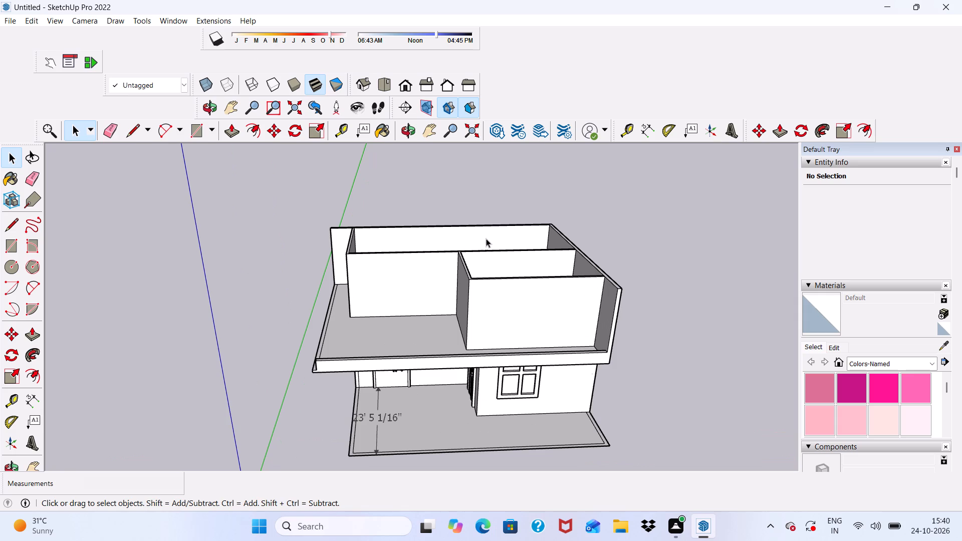
{"action": "scroll", "coordinate": [367, 220], "scroll_direction": "down", "scroll_amount": 3}
{"action": "middle_click_drag", "start_coordinate": [400, 283], "coordinate": [397, 253]}
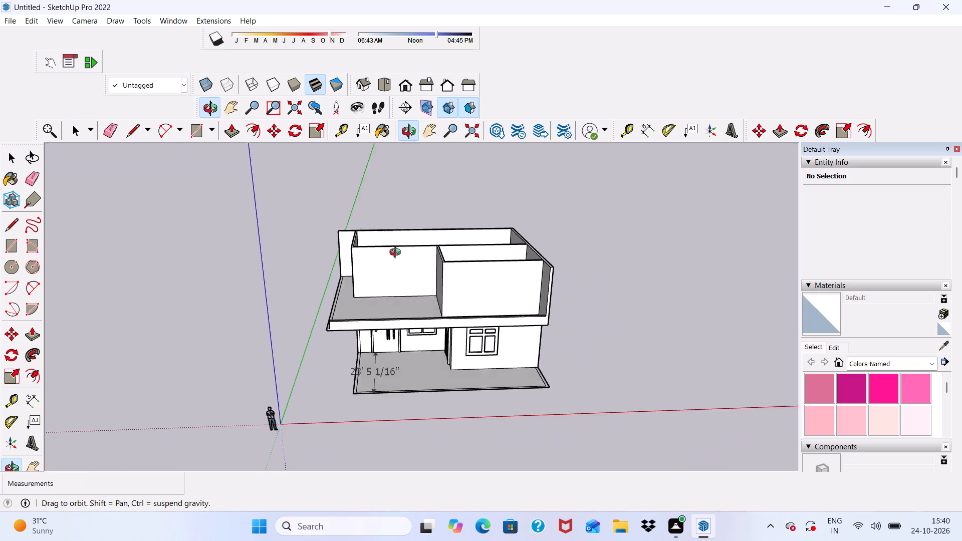
{"action": "middle_click_drag", "start_coordinate": [397, 253], "coordinate": [387, 213]}
{"action": "scroll", "coordinate": [387, 213], "scroll_direction": "up", "scroll_amount": 4}
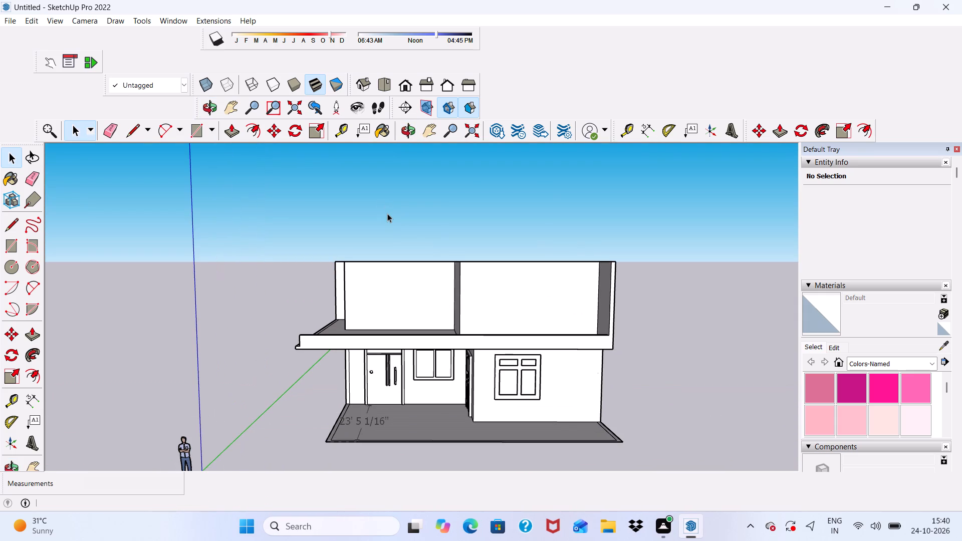
{"action": "scroll", "coordinate": [426, 301], "scroll_direction": "up", "scroll_amount": 3}
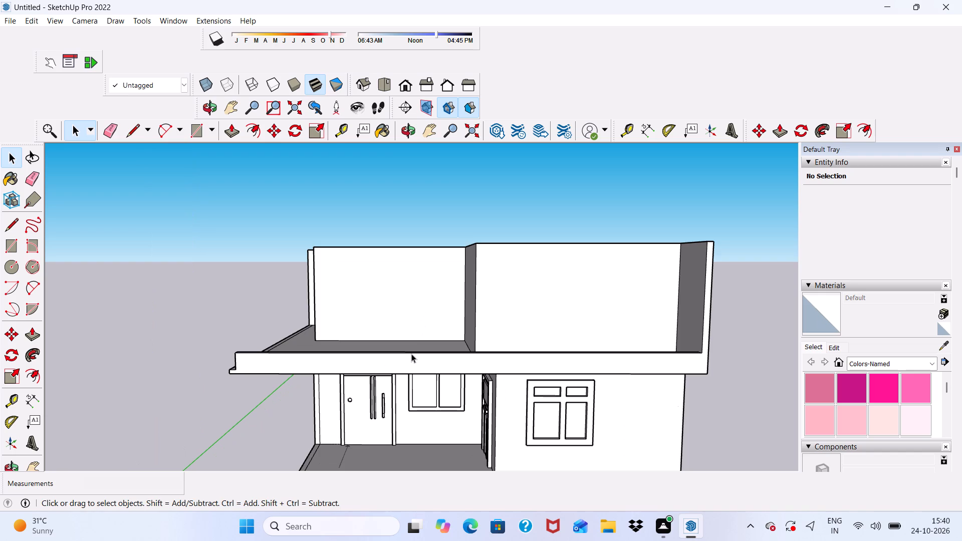
{"action": "scroll", "coordinate": [403, 315], "scroll_direction": "down", "scroll_amount": 7}
{"action": "middle_click_drag", "start_coordinate": [502, 315], "coordinate": [504, 333]}
{"action": "scroll", "coordinate": [516, 305], "scroll_direction": "up", "scroll_amount": 3}
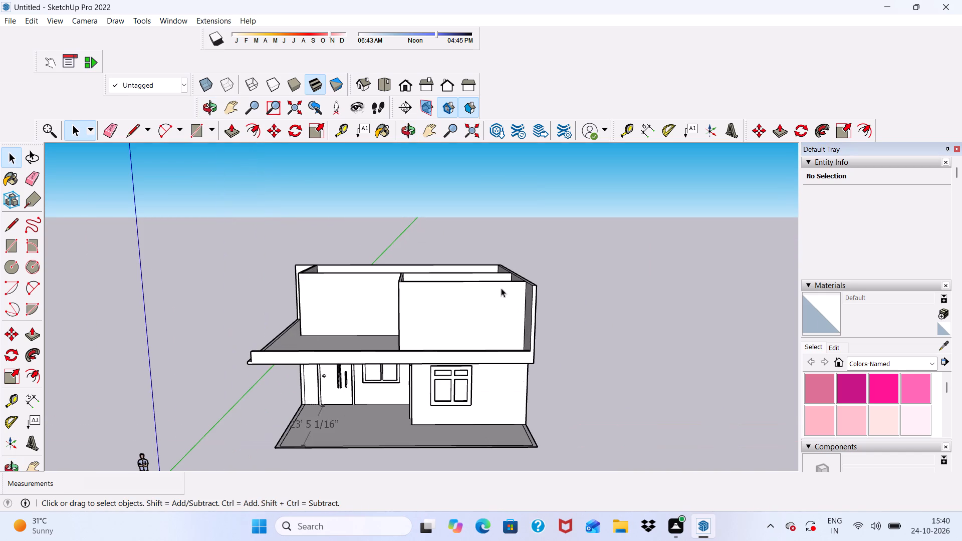
{"action": "scroll", "coordinate": [476, 306], "scroll_direction": "down", "scroll_amount": 4}
{"action": "middle_click_drag", "start_coordinate": [497, 285], "coordinate": [392, 275]}
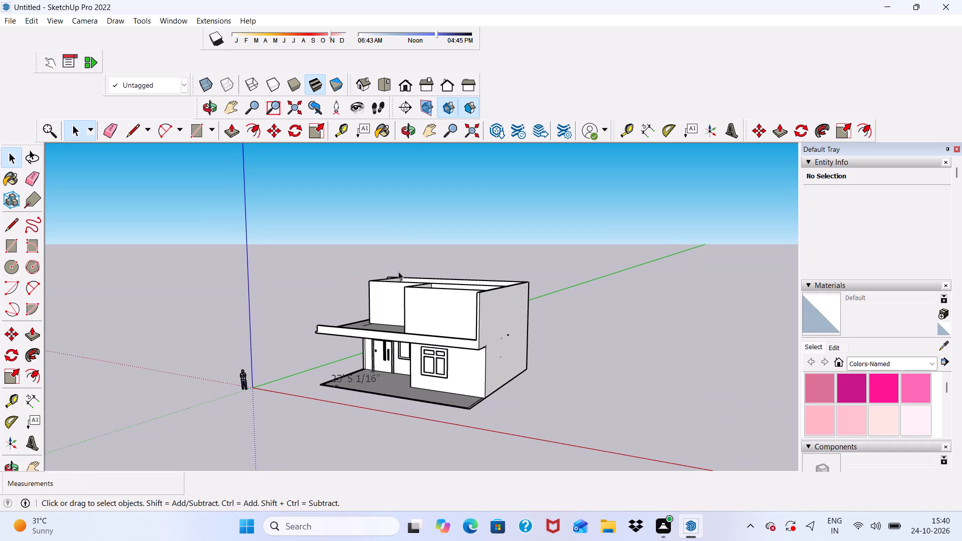
{"action": "scroll", "coordinate": [399, 270], "scroll_direction": "down", "scroll_amount": 3}
{"action": "middle_click_drag", "start_coordinate": [400, 270], "coordinate": [470, 276]}
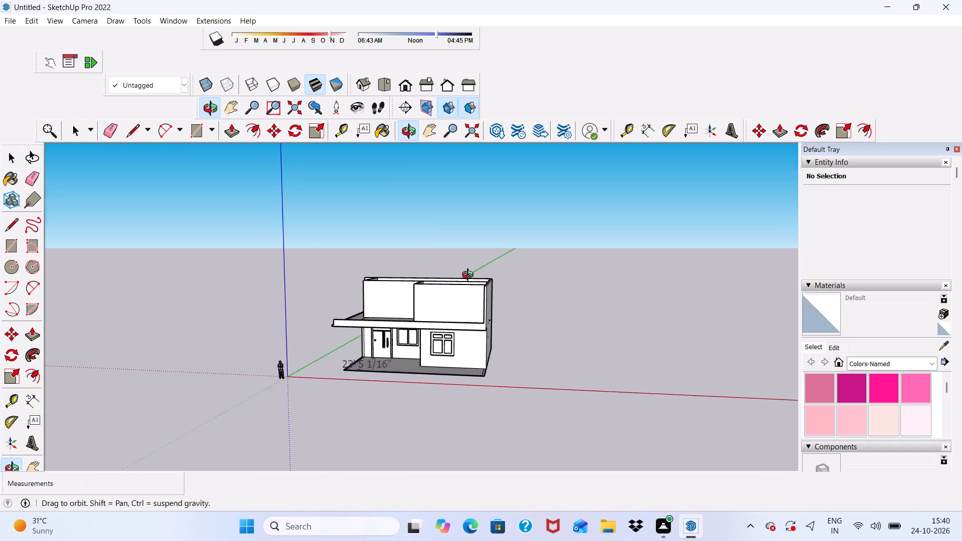
{"action": "middle_click_drag", "start_coordinate": [470, 276], "coordinate": [472, 279]}
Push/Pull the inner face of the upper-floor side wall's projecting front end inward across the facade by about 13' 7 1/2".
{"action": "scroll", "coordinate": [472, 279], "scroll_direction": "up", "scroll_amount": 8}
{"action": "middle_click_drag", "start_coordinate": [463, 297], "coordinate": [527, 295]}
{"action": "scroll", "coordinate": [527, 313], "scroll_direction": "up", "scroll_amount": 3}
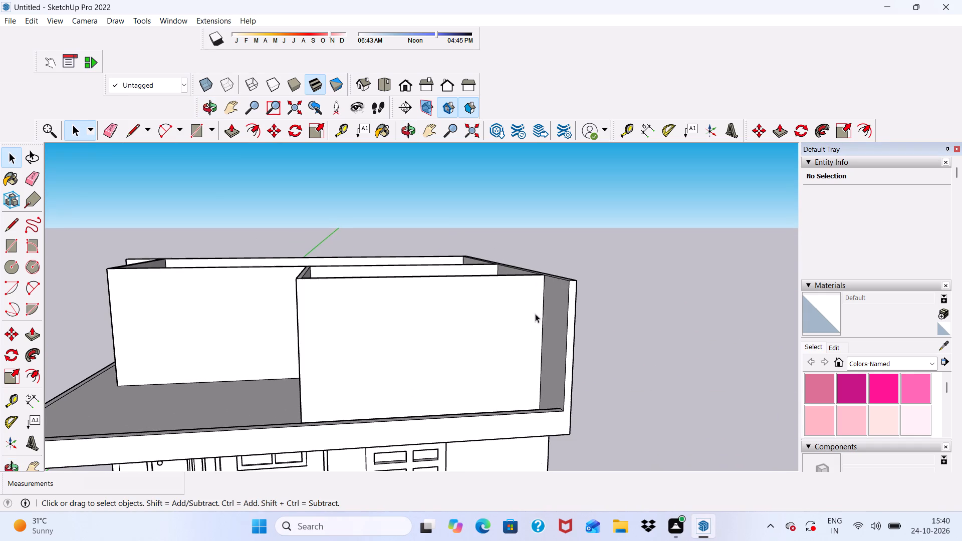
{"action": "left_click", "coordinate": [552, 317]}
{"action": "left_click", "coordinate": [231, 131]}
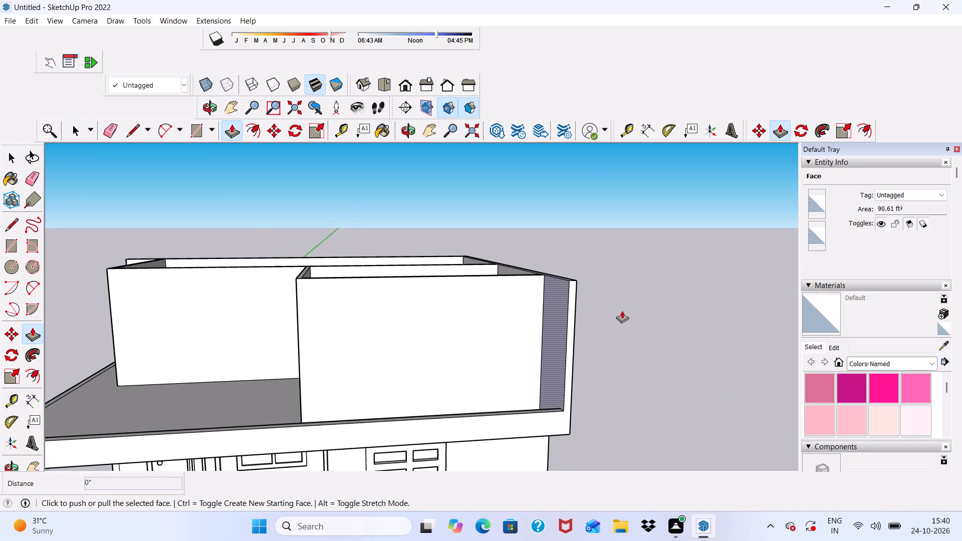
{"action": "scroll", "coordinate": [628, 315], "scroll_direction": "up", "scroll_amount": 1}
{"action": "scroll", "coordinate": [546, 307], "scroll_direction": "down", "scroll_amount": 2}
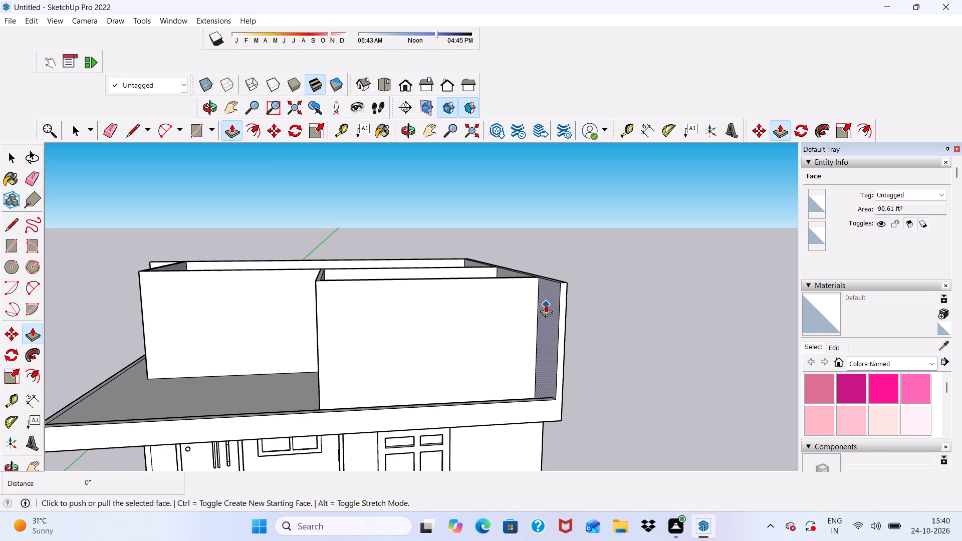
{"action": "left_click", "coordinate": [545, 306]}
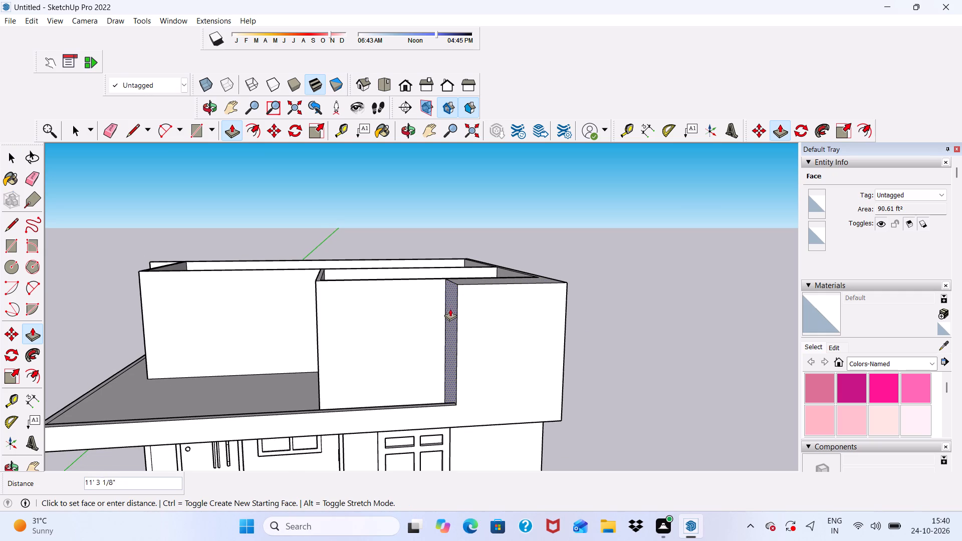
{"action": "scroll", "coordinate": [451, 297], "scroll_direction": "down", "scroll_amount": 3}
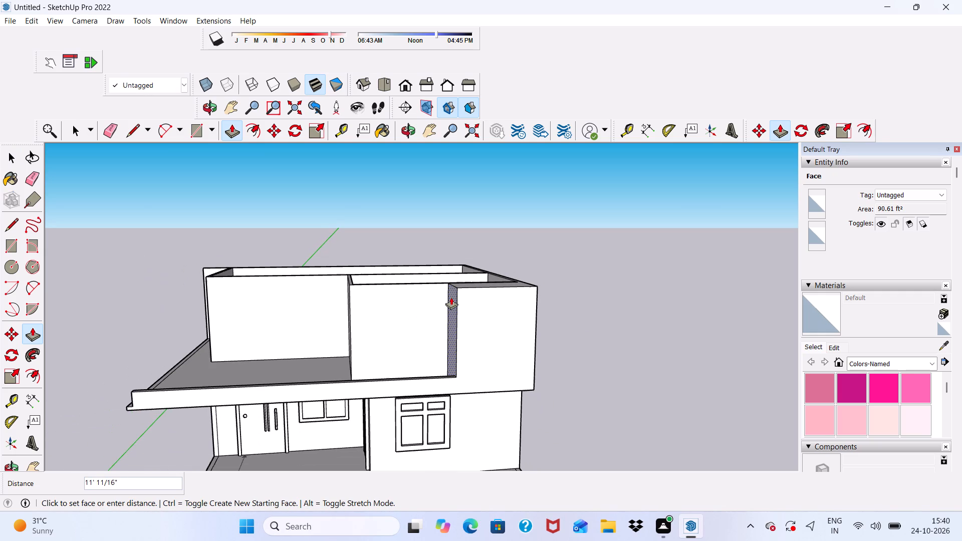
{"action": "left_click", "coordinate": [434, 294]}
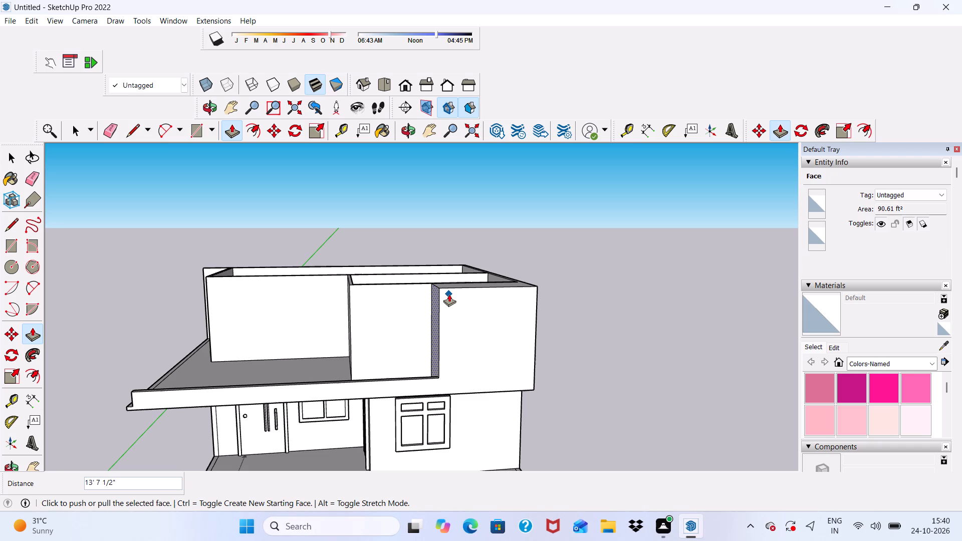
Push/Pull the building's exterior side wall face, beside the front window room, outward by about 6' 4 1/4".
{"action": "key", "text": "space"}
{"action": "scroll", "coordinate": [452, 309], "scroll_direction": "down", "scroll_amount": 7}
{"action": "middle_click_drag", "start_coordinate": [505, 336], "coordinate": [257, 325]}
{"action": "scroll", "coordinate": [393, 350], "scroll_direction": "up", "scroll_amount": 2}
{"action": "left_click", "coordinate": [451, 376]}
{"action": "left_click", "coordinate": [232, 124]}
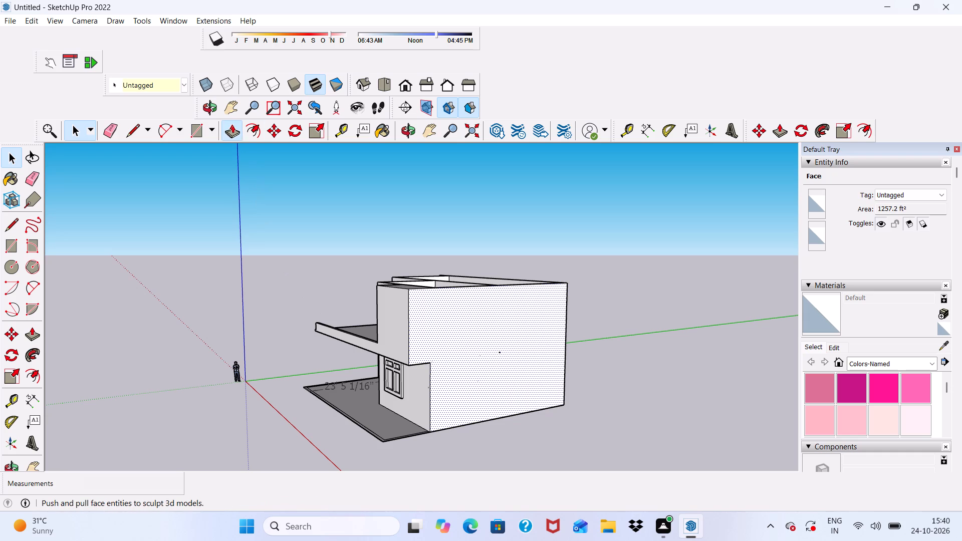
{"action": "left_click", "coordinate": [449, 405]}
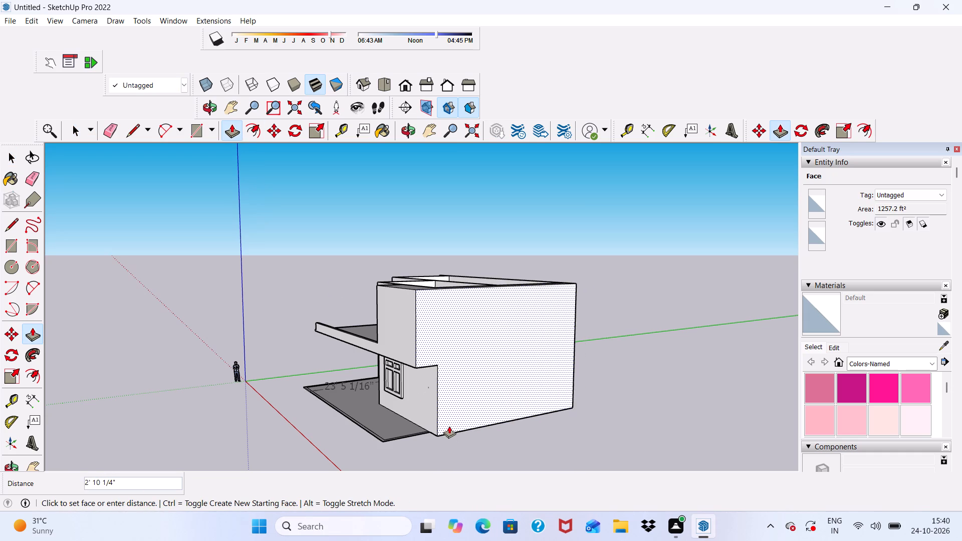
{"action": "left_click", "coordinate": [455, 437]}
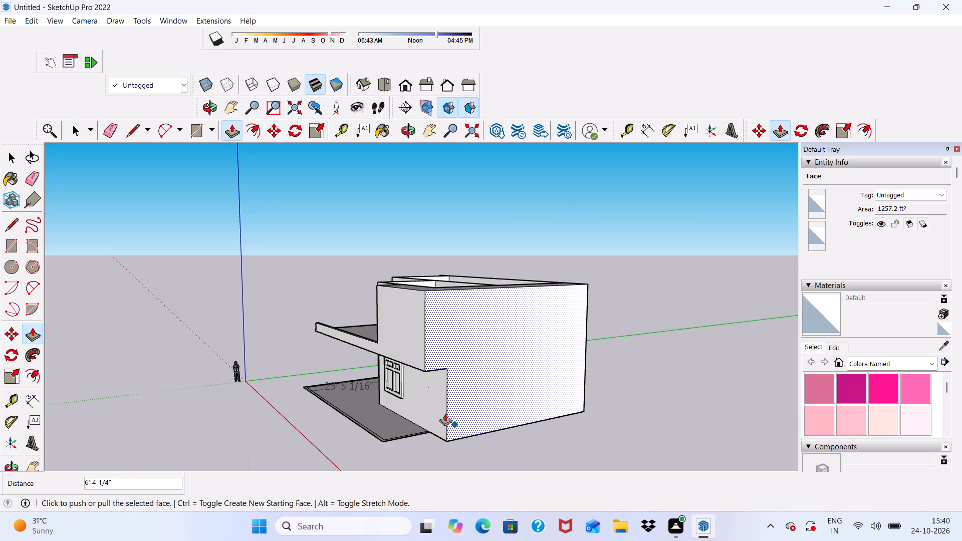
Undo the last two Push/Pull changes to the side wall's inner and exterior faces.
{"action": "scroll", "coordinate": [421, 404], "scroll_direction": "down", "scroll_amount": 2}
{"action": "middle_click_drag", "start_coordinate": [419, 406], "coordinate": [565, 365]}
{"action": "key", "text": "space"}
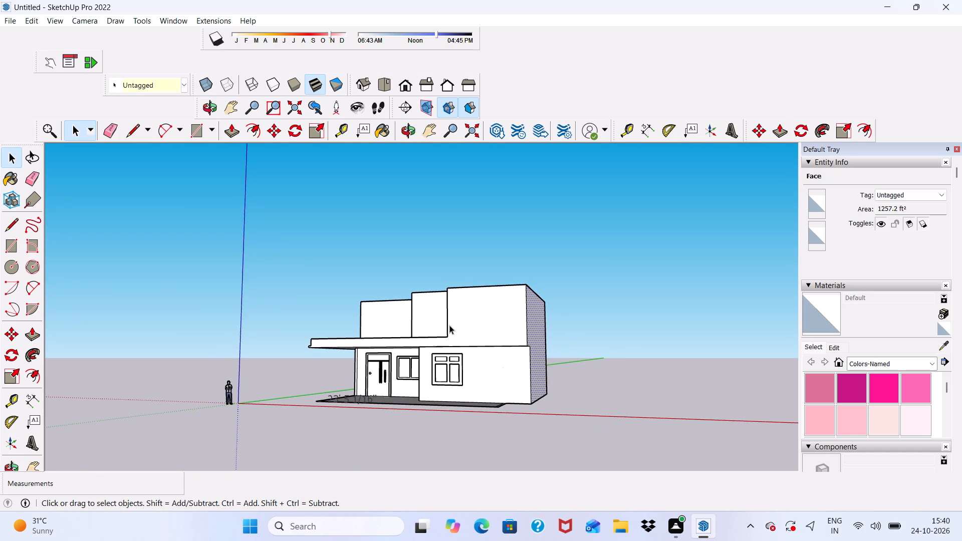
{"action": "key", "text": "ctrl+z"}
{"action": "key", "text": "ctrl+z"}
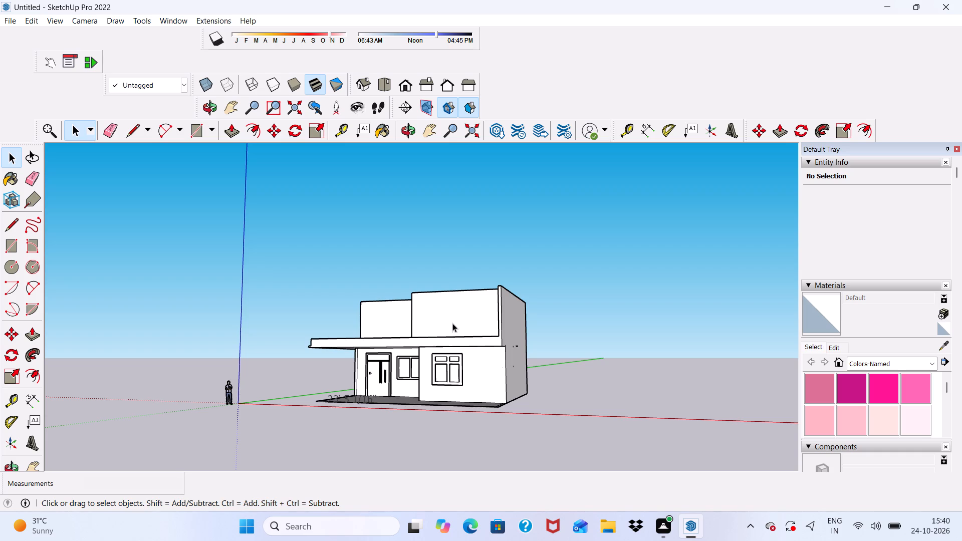
Erase the small stray edges scattered across the building's exterior side wall face and beside its lower front corner.
{"action": "middle_click_drag", "start_coordinate": [454, 323], "coordinate": [350, 363]}
{"action": "scroll", "coordinate": [350, 363], "scroll_direction": "down", "scroll_amount": 1}
{"action": "scroll", "coordinate": [344, 343], "scroll_direction": "up", "scroll_amount": 1}
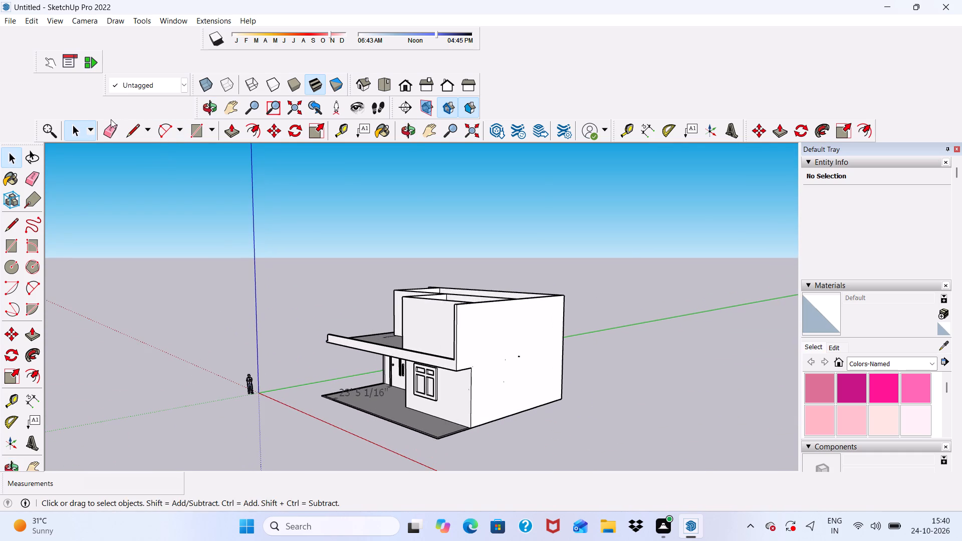
{"action": "left_click", "coordinate": [111, 120]}
{"action": "scroll", "coordinate": [513, 385], "scroll_direction": "up", "scroll_amount": 2}
{"action": "left_click_drag", "start_coordinate": [521, 345], "coordinate": [522, 356]}
{"action": "left_click_drag", "start_coordinate": [519, 346], "coordinate": [501, 407]}
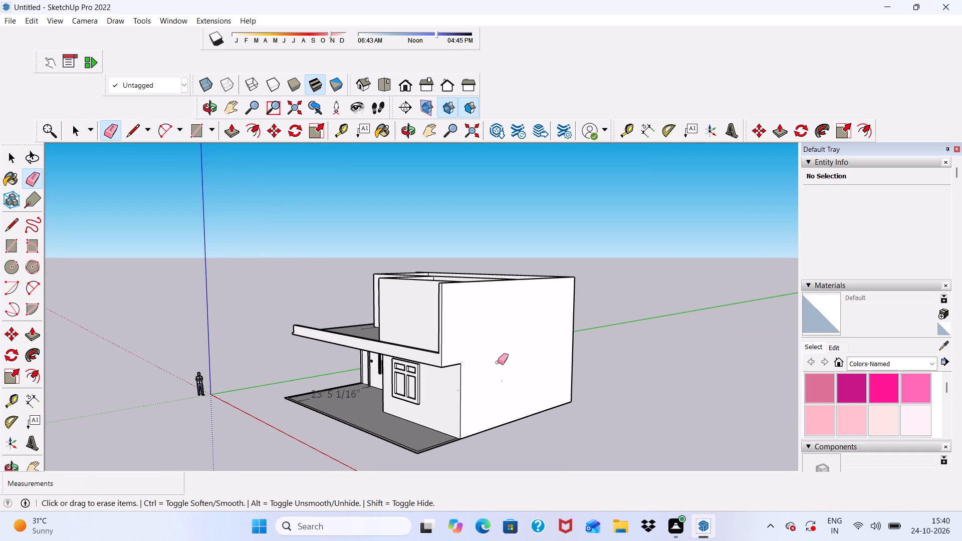
{"action": "left_click_drag", "start_coordinate": [504, 351], "coordinate": [498, 387]}
{"action": "left_click_drag", "start_coordinate": [504, 340], "coordinate": [499, 385]}
{"action": "left_click_drag", "start_coordinate": [500, 356], "coordinate": [501, 392]}
{"action": "left_click_drag", "start_coordinate": [498, 377], "coordinate": [501, 390]}
{"action": "left_click_drag", "start_coordinate": [501, 376], "coordinate": [502, 391]}
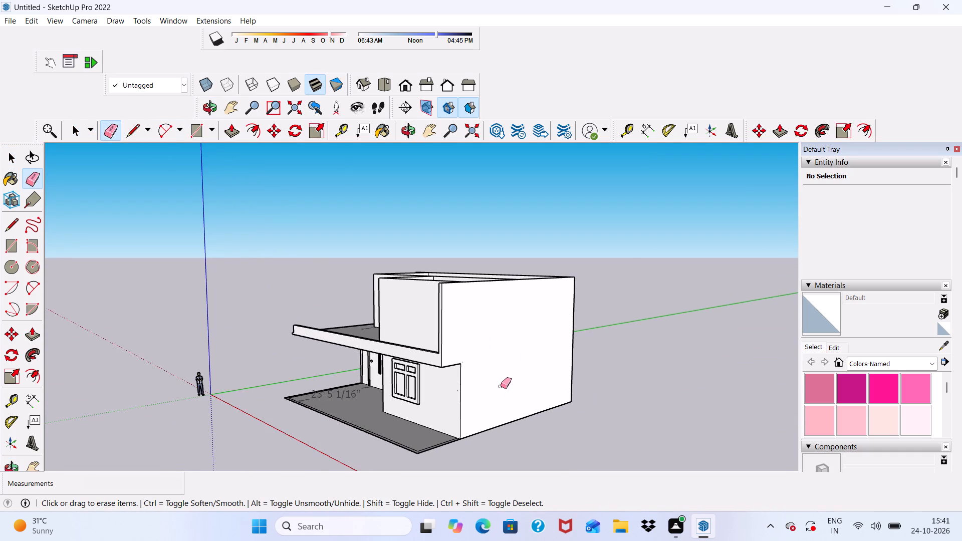
{"action": "left_click_drag", "start_coordinate": [501, 379], "coordinate": [503, 391]}
{"action": "scroll", "coordinate": [436, 396], "scroll_direction": "up", "scroll_amount": 3}
{"action": "left_click", "coordinate": [465, 390]}
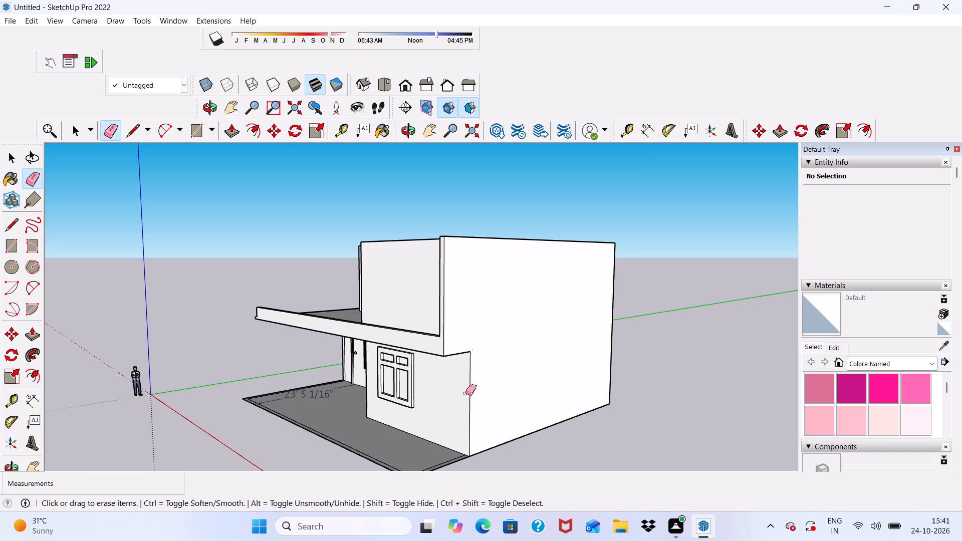
{"action": "left_click_drag", "start_coordinate": [470, 349], "coordinate": [480, 349]}
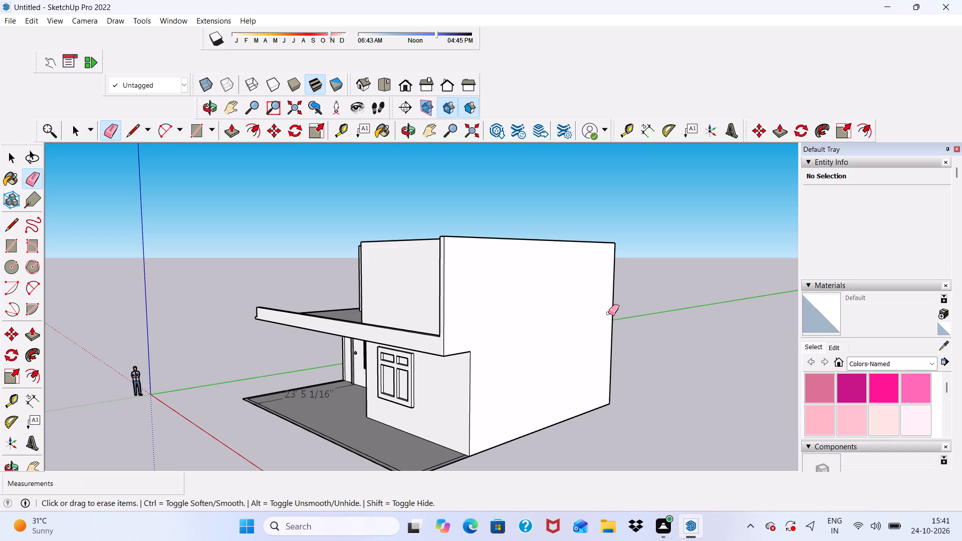
{"action": "left_click_drag", "start_coordinate": [595, 324], "coordinate": [581, 335]}
{"action": "left_click_drag", "start_coordinate": [597, 312], "coordinate": [595, 331]}
{"action": "left_click_drag", "start_coordinate": [594, 318], "coordinate": [596, 330]}
Push/Pull the cleaned exterior side wall face outward by about 4' 6 3/8".
{"action": "scroll", "coordinate": [592, 338], "scroll_direction": "down", "scroll_amount": 1}
{"action": "key", "text": "space"}
{"action": "left_click", "coordinate": [508, 320]}
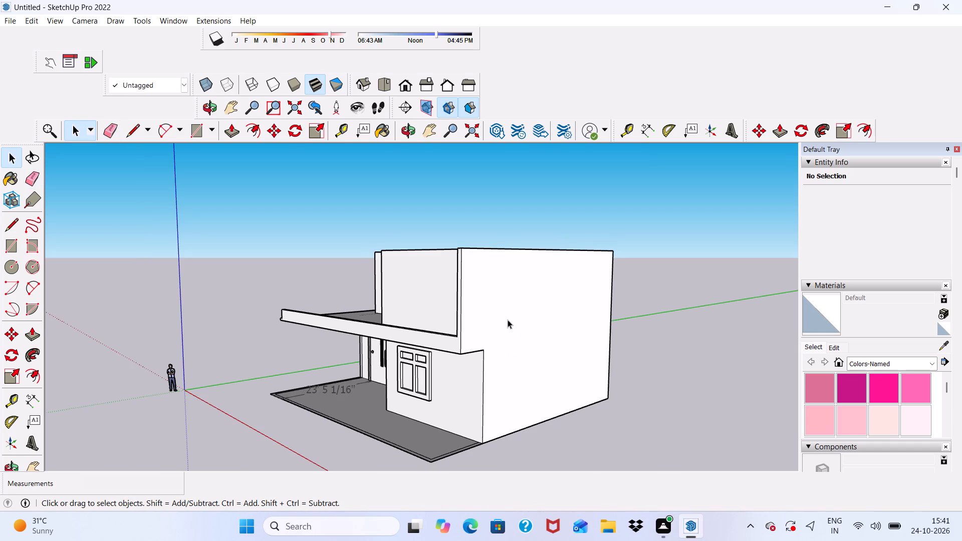
{"action": "left_click", "coordinate": [231, 124]}
{"action": "left_click", "coordinate": [510, 331]}
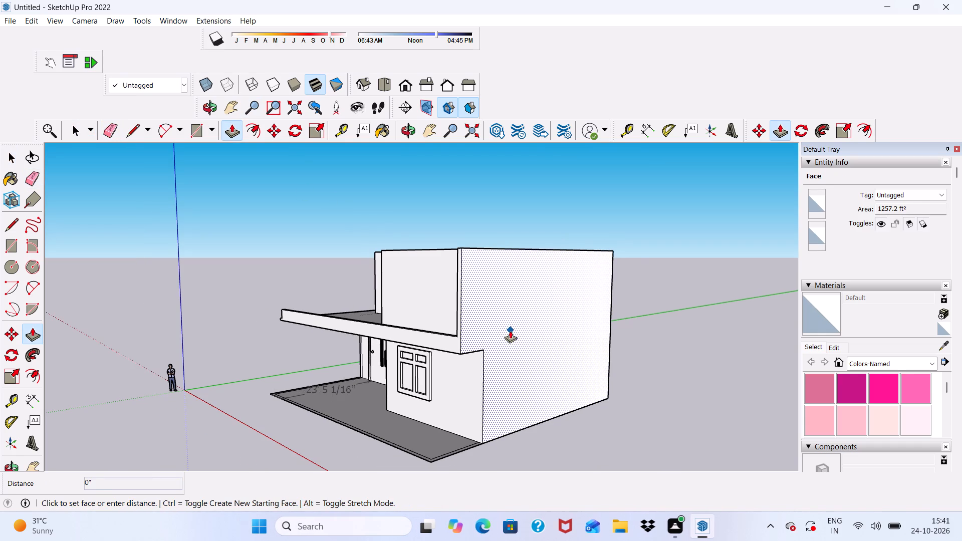
{"action": "left_click", "coordinate": [533, 340]}
{"action": "scroll", "coordinate": [445, 352], "scroll_direction": "down", "scroll_amount": 3}
{"action": "middle_click_drag", "start_coordinate": [428, 364], "coordinate": [677, 348]}
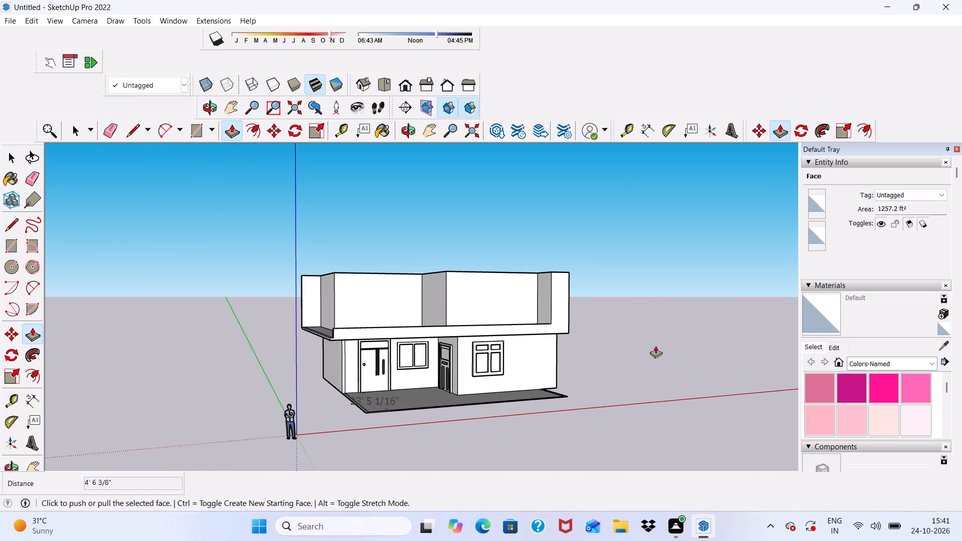
Push/Pull the inner face of the upper-floor side wall's front projection by about 2' 8 5/8" to thin it.
{"action": "key", "text": "space"}
{"action": "scroll", "coordinate": [535, 299], "scroll_direction": "up", "scroll_amount": 9}
{"action": "left_click", "coordinate": [556, 298]}
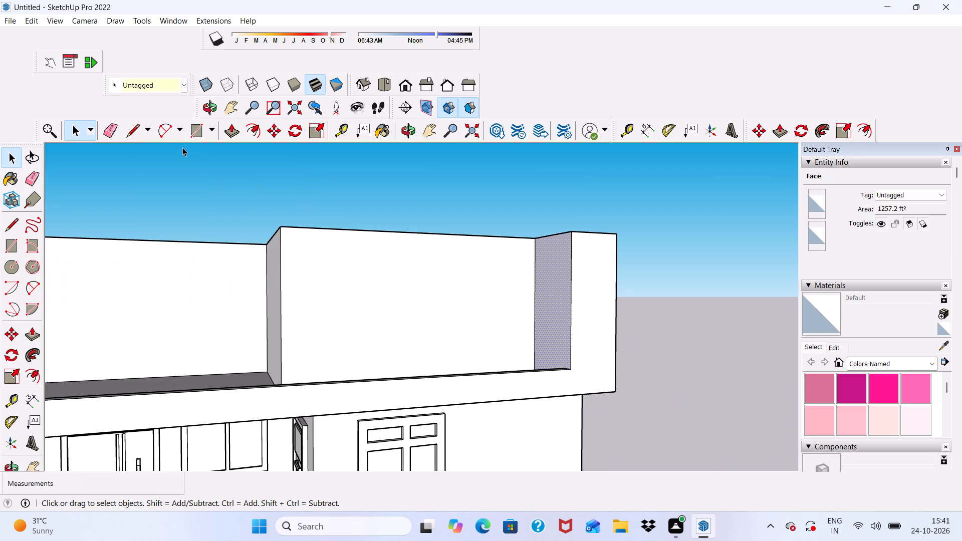
{"action": "left_click", "coordinate": [230, 133]}
{"action": "left_click_drag", "start_coordinate": [536, 293], "coordinate": [557, 294]}
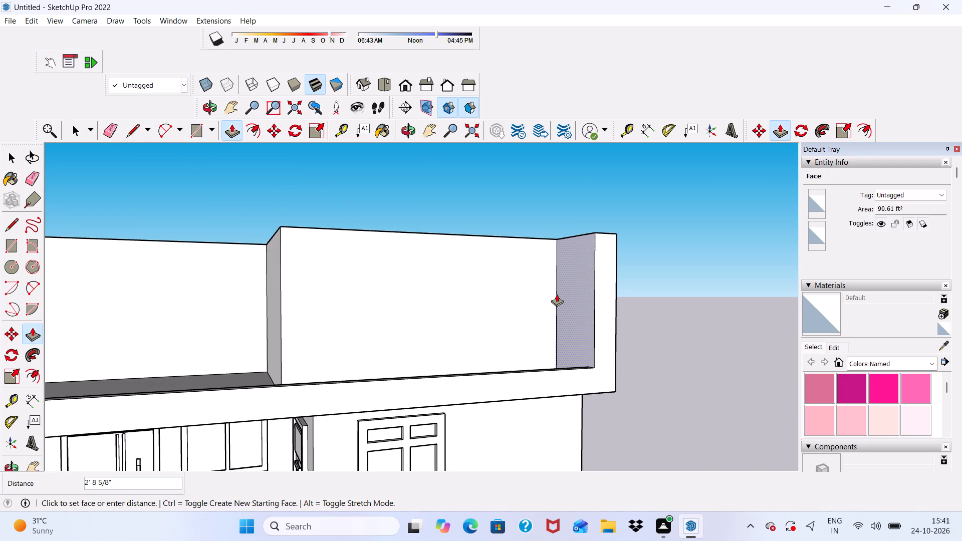
{"action": "scroll", "coordinate": [502, 308], "scroll_direction": "down", "scroll_amount": 4}
{"action": "middle_click_drag", "start_coordinate": [496, 310], "coordinate": [399, 417]}
{"action": "scroll", "coordinate": [531, 253], "scroll_direction": "up", "scroll_amount": 1}
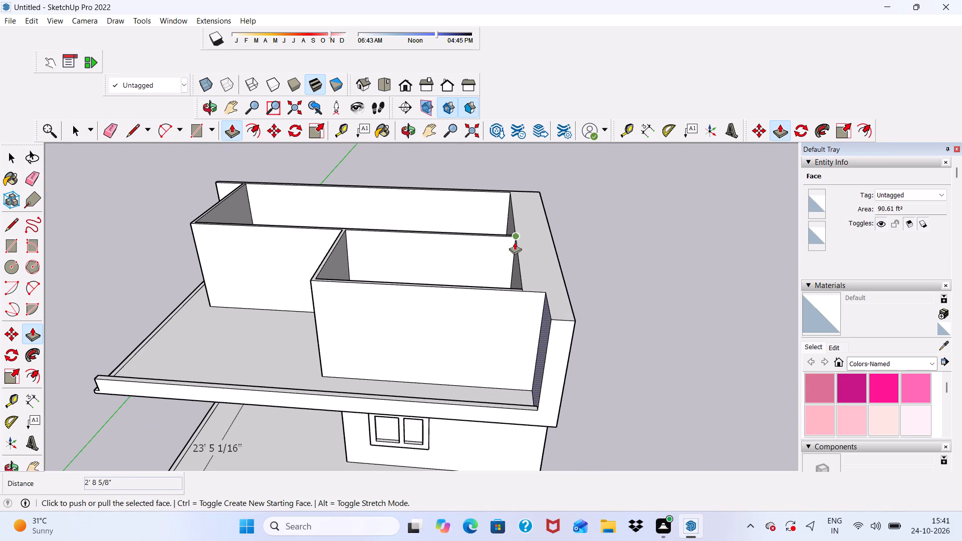
{"action": "key", "text": "space"}
Examine the thinned side wall projection and the upper-floor front wall from several angles.
{"action": "scroll", "coordinate": [534, 334], "scroll_direction": "down", "scroll_amount": 2}
{"action": "middle_click_drag", "start_coordinate": [535, 338], "coordinate": [565, 206]}
{"action": "scroll", "coordinate": [559, 259], "scroll_direction": "up", "scroll_amount": 4}
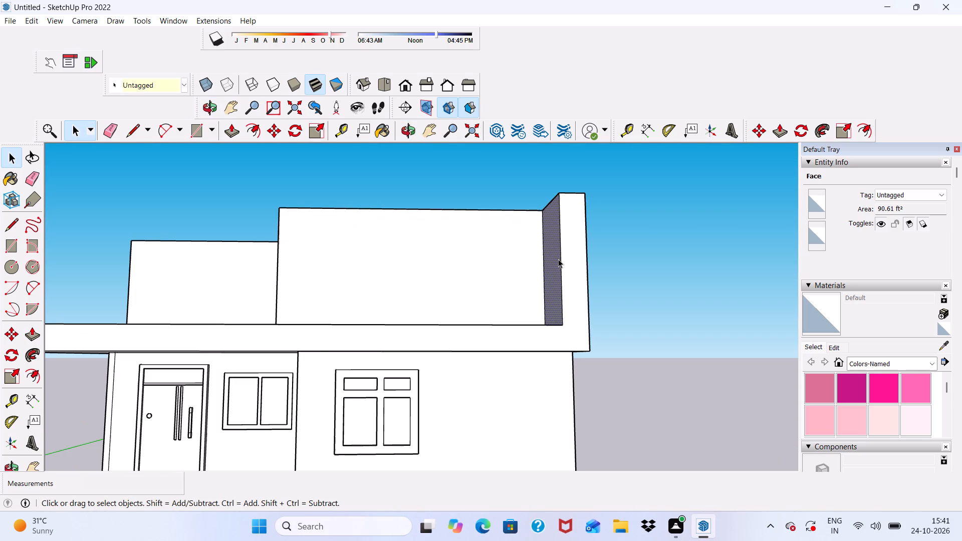
{"action": "scroll", "coordinate": [558, 259], "scroll_direction": "down", "scroll_amount": 7}
{"action": "middle_click_drag", "start_coordinate": [568, 269], "coordinate": [501, 280]}
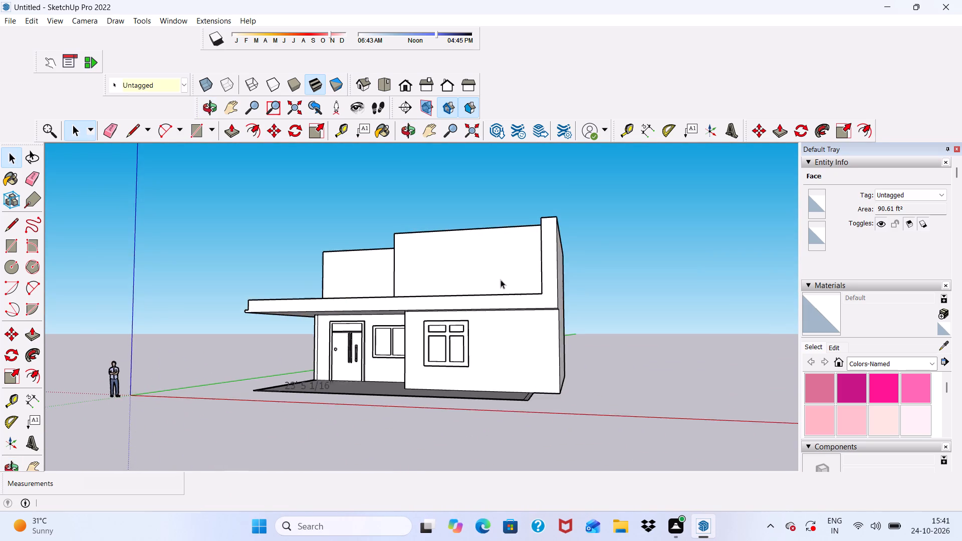
{"action": "scroll", "coordinate": [528, 319], "scroll_direction": "up", "scroll_amount": 6}
{"action": "middle_click_drag", "start_coordinate": [542, 240], "coordinate": [567, 241]}
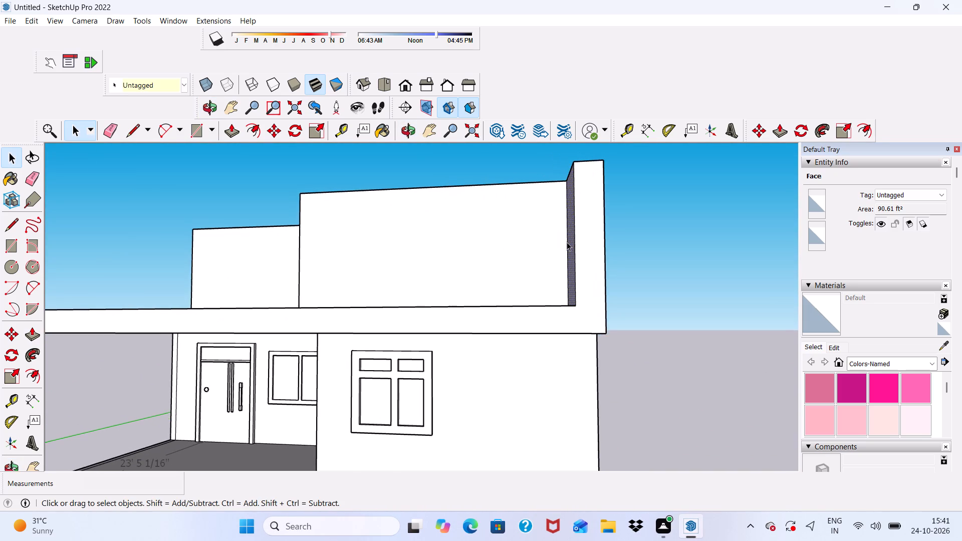
{"action": "scroll", "coordinate": [567, 242], "scroll_direction": "up", "scroll_amount": 3}
{"action": "scroll", "coordinate": [566, 241], "scroll_direction": "down", "scroll_amount": 2}
{"action": "middle_click_drag", "start_coordinate": [566, 241], "coordinate": [541, 188]}
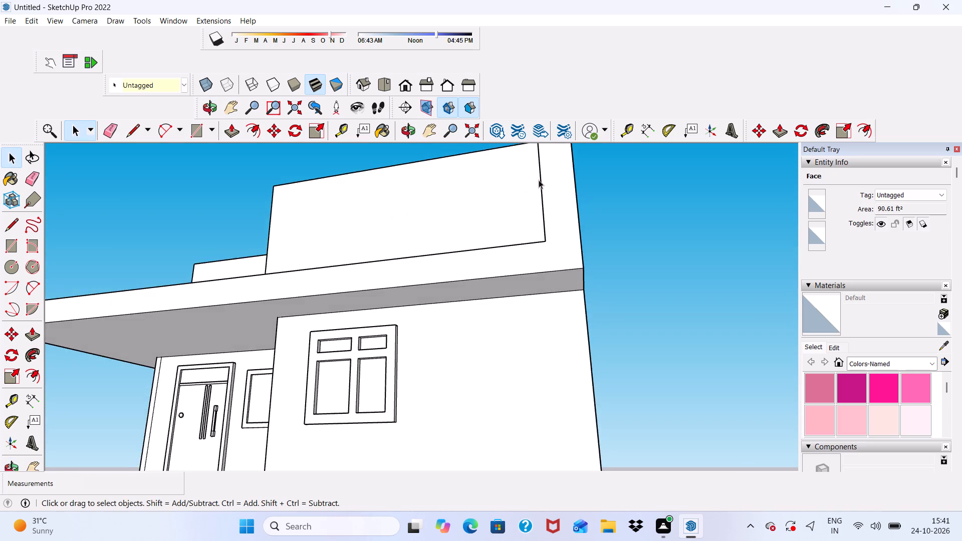
{"action": "scroll", "coordinate": [539, 180], "scroll_direction": "down", "scroll_amount": 5}
{"action": "middle_click_drag", "start_coordinate": [546, 201], "coordinate": [547, 233]}
{"action": "scroll", "coordinate": [531, 203], "scroll_direction": "down", "scroll_amount": 4}
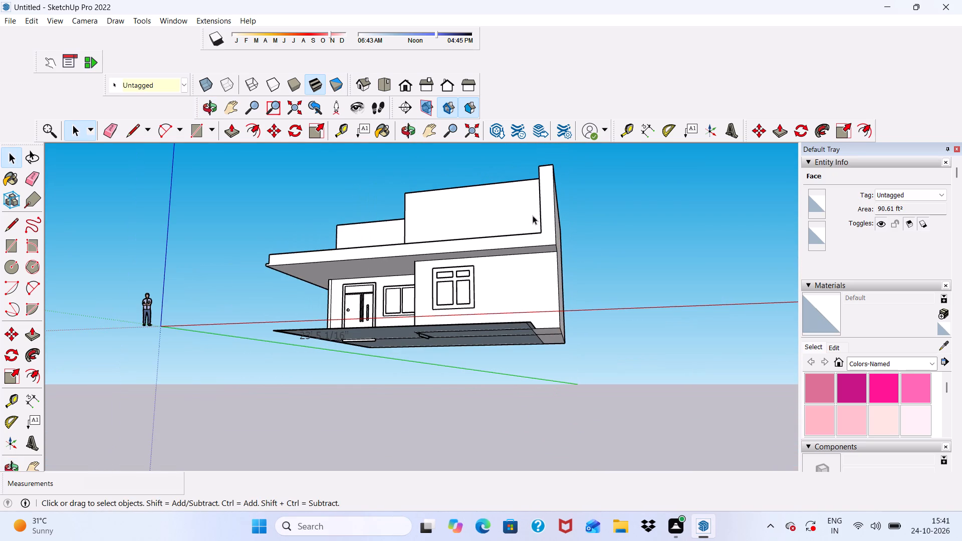
{"action": "scroll", "coordinate": [534, 216], "scroll_direction": "down", "scroll_amount": 4}
{"action": "middle_click_drag", "start_coordinate": [534, 253], "coordinate": [534, 370]}
{"action": "scroll", "coordinate": [514, 299], "scroll_direction": "up", "scroll_amount": 2}
{"action": "scroll", "coordinate": [534, 246], "scroll_direction": "up", "scroll_amount": 3}
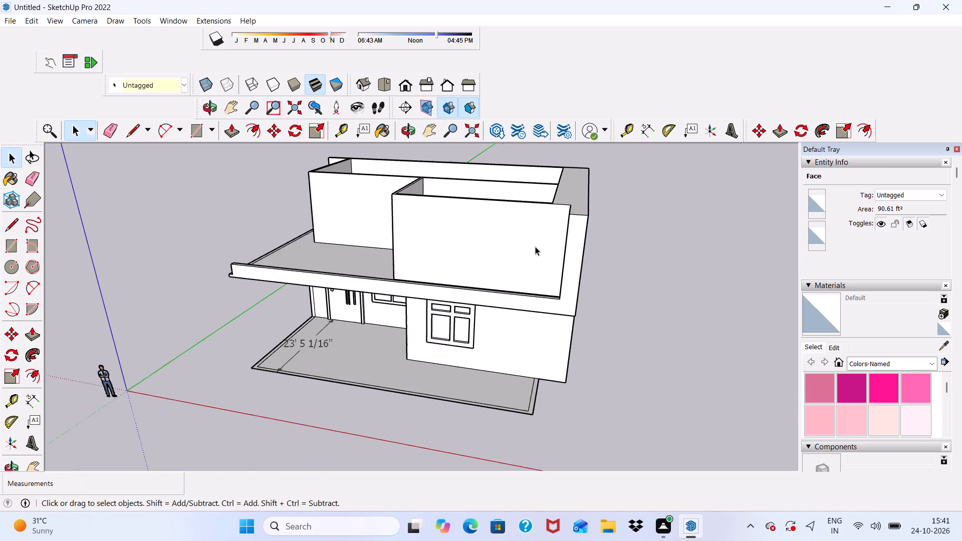
{"action": "middle_click_drag", "start_coordinate": [546, 240], "coordinate": [637, 239]}
{"action": "scroll", "coordinate": [585, 208], "scroll_direction": "up", "scroll_amount": 4}
{"action": "left_click", "coordinate": [586, 201]}
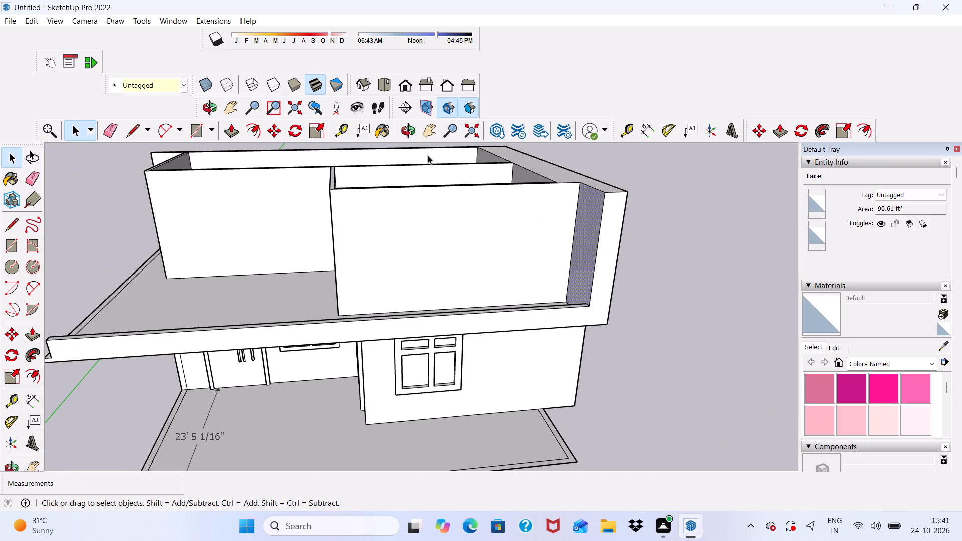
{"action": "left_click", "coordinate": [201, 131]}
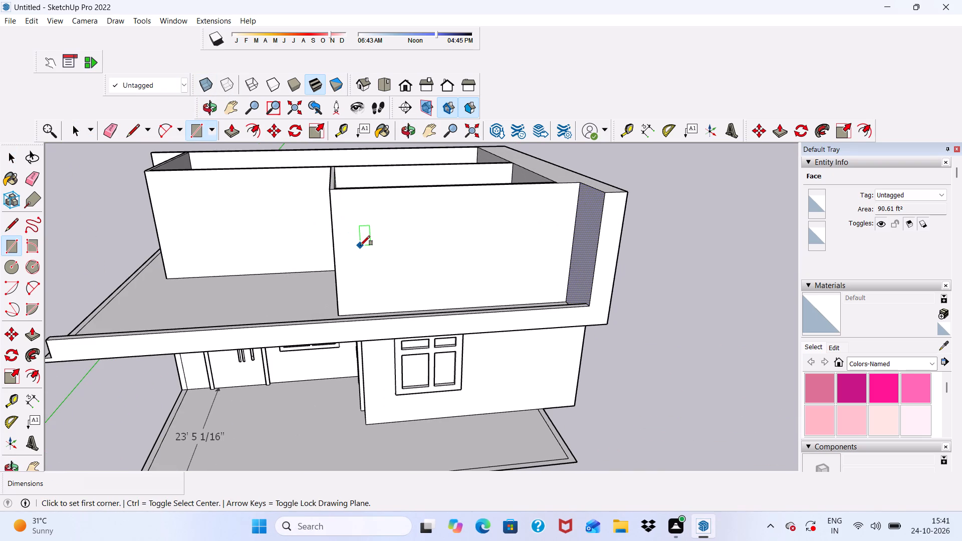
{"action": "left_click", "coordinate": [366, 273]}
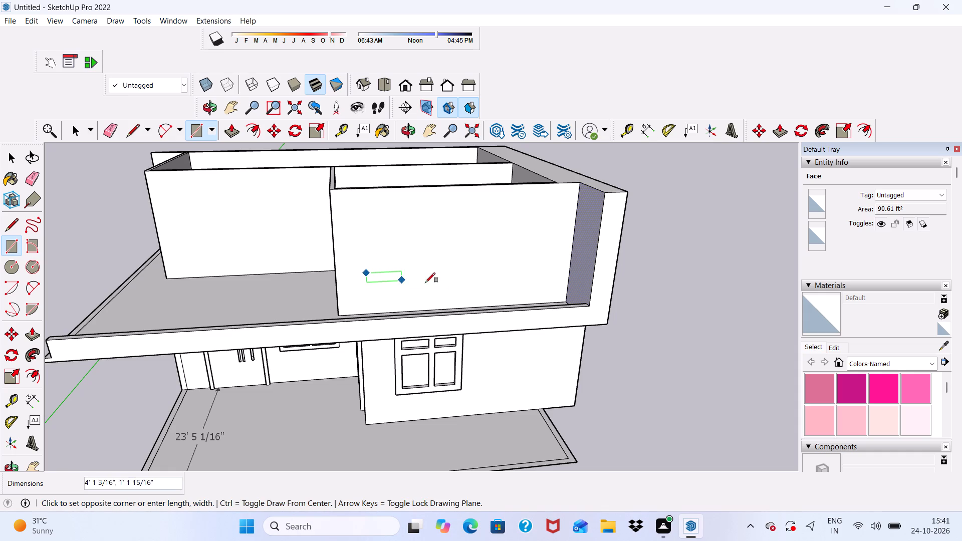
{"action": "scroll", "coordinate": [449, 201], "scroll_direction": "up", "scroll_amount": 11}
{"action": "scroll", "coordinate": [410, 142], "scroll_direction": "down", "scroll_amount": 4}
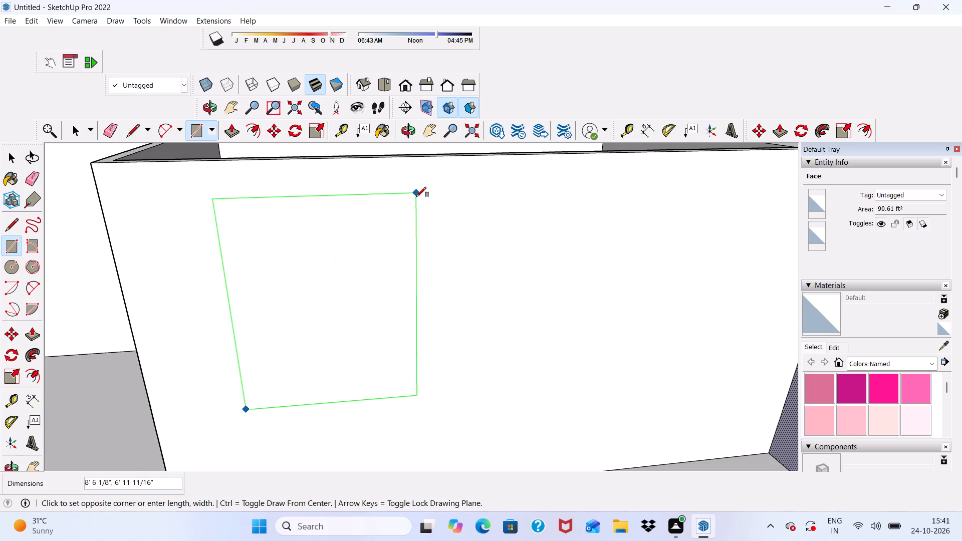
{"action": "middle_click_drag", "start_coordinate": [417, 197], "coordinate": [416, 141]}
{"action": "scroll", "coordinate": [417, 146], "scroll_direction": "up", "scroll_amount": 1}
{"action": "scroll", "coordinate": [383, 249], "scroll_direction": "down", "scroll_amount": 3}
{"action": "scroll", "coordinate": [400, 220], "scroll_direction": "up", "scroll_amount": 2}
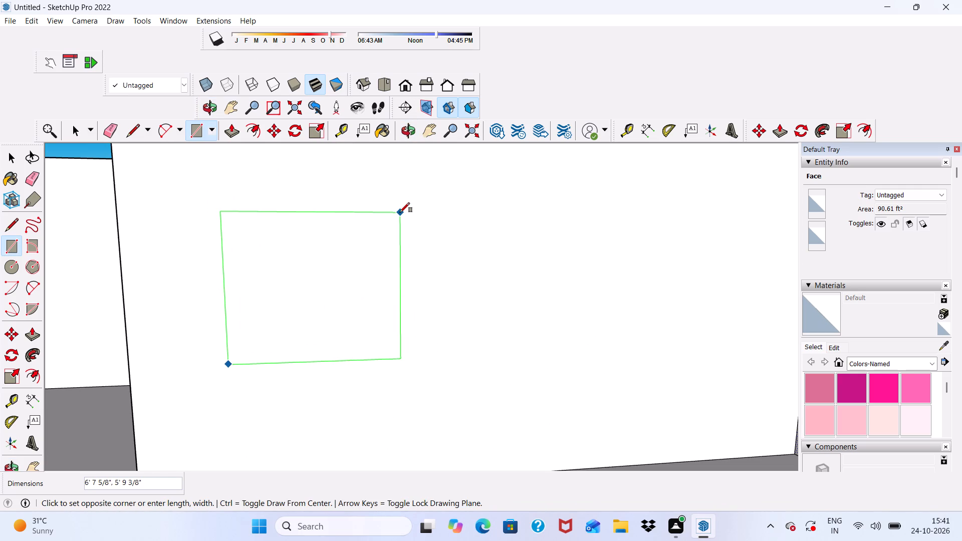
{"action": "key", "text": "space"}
Draw a window rectangle about 9' 1" tall by 6' 8" wide on the upper-floor front room's wall.
{"action": "left_click", "coordinate": [190, 133]}
{"action": "scroll", "coordinate": [191, 134], "scroll_direction": "down", "scroll_amount": 3}
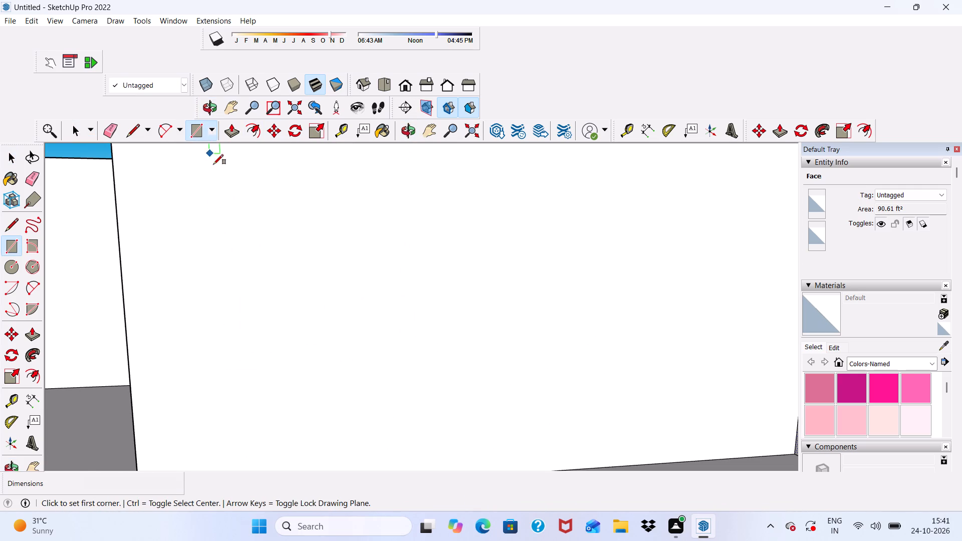
{"action": "scroll", "coordinate": [213, 164], "scroll_direction": "down", "scroll_amount": 11}
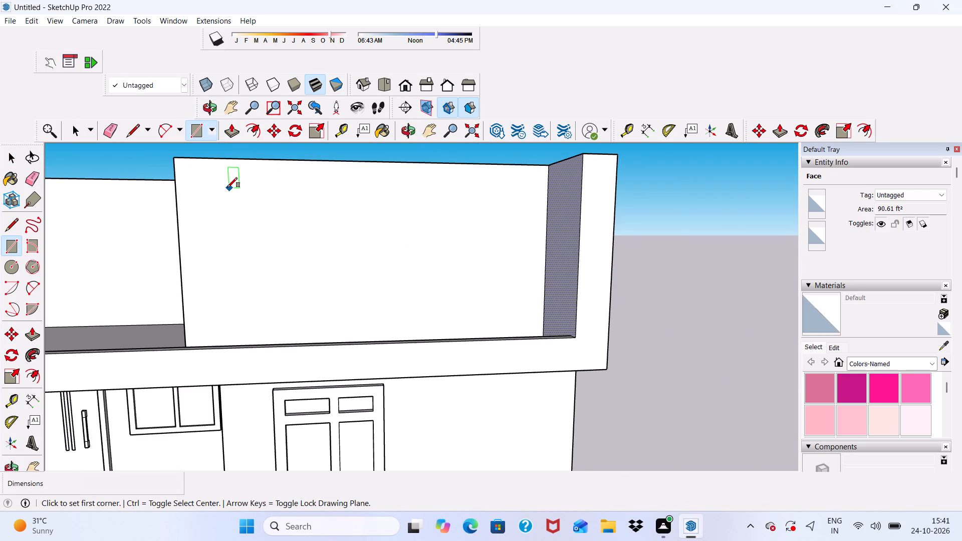
{"action": "left_click", "coordinate": [227, 187]}
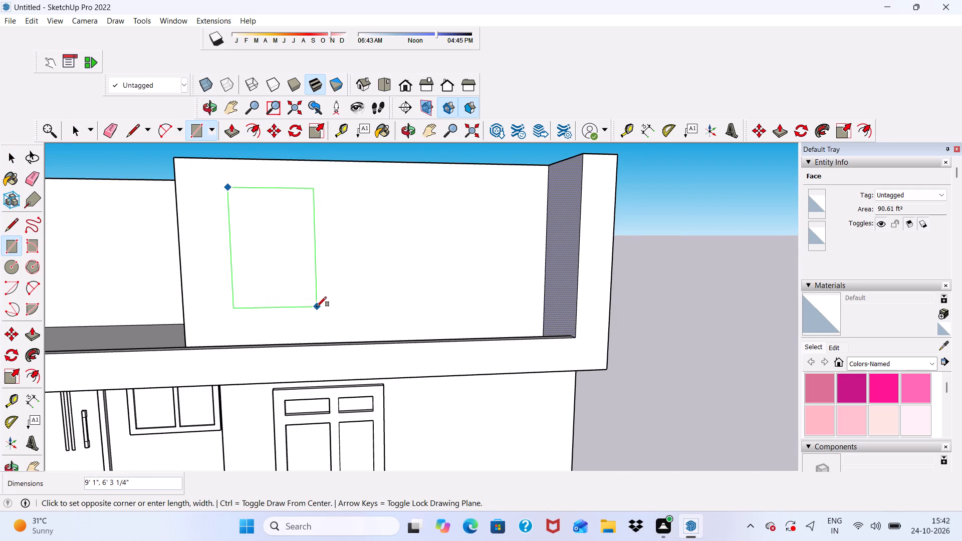
{"action": "left_click", "coordinate": [322, 307]}
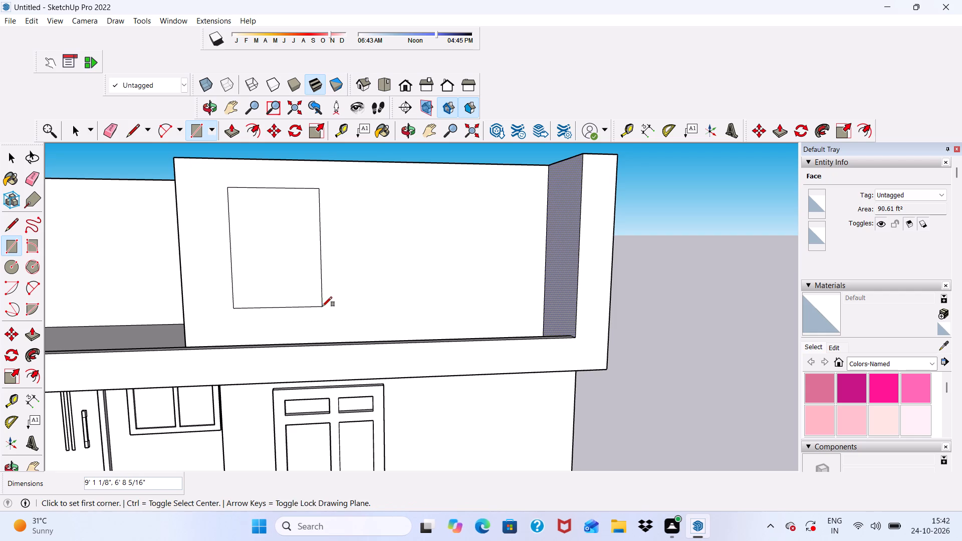
{"action": "key", "text": "space"}
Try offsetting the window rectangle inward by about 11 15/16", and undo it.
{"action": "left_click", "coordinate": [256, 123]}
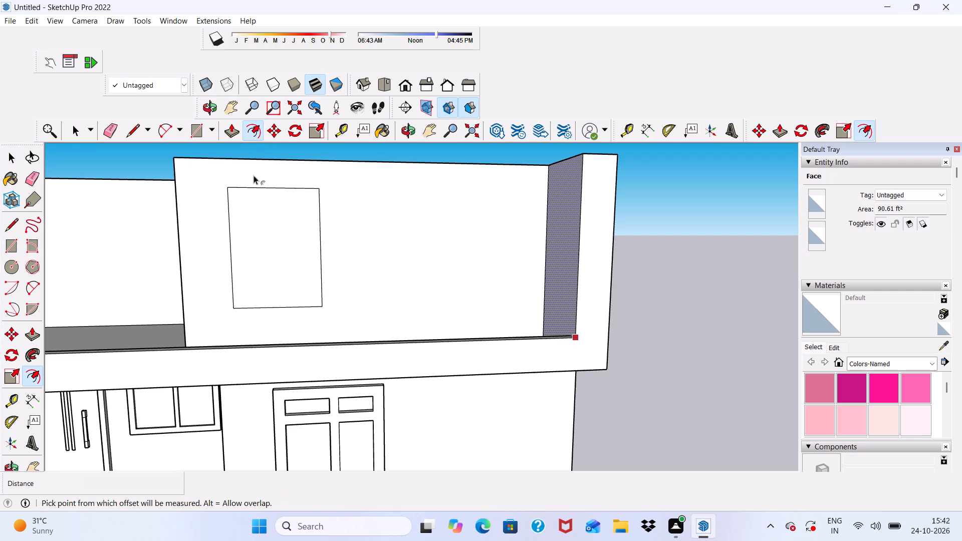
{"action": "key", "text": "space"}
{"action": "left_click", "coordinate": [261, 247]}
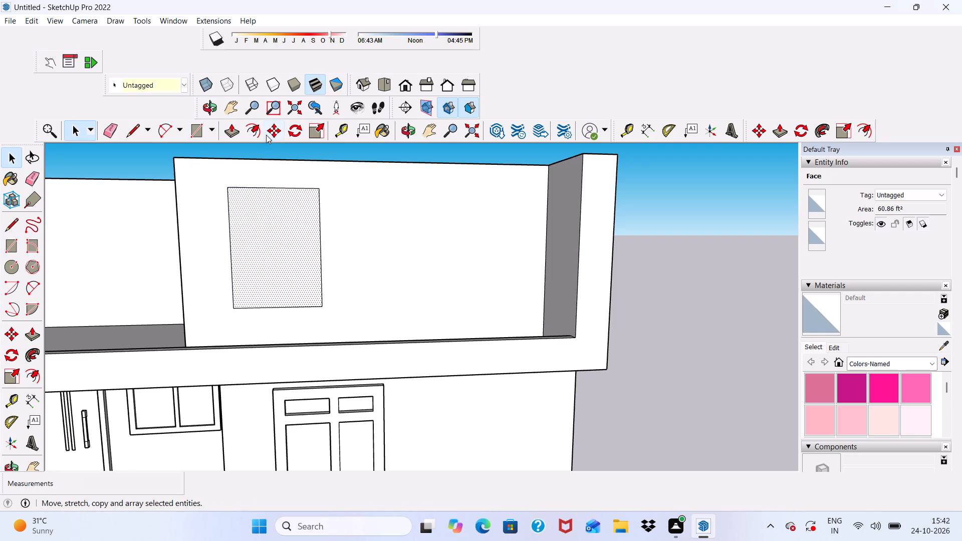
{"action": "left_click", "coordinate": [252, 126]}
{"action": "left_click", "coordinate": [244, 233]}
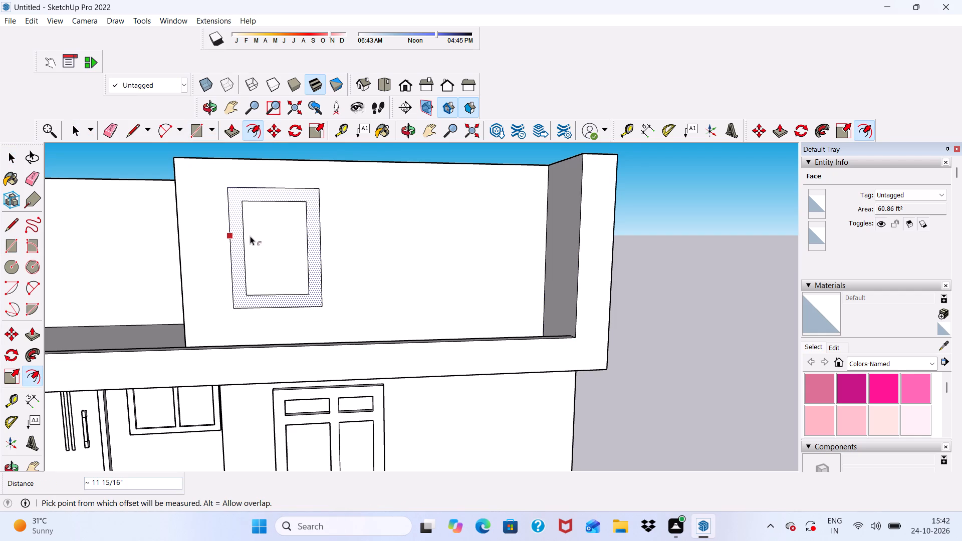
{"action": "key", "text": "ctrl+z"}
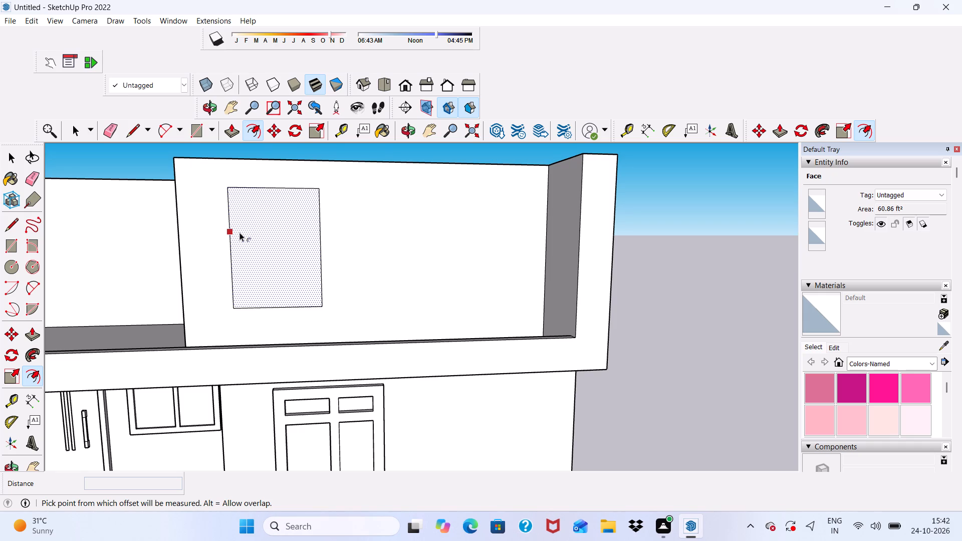
Offset the window rectangle inward by about 7 1/4" to outline its frame.
{"action": "left_click", "coordinate": [239, 232]}
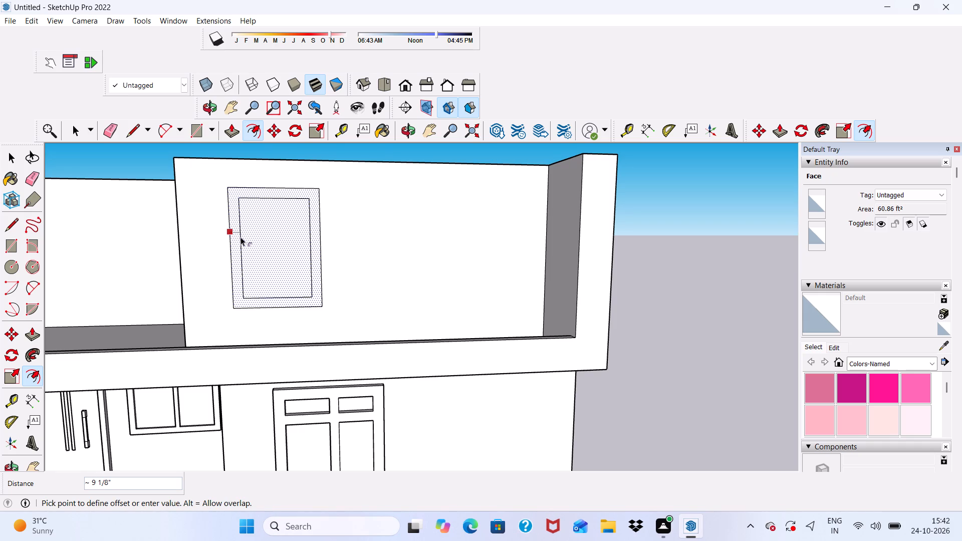
{"action": "left_click", "coordinate": [237, 209]}
{"action": "key", "text": "space"}
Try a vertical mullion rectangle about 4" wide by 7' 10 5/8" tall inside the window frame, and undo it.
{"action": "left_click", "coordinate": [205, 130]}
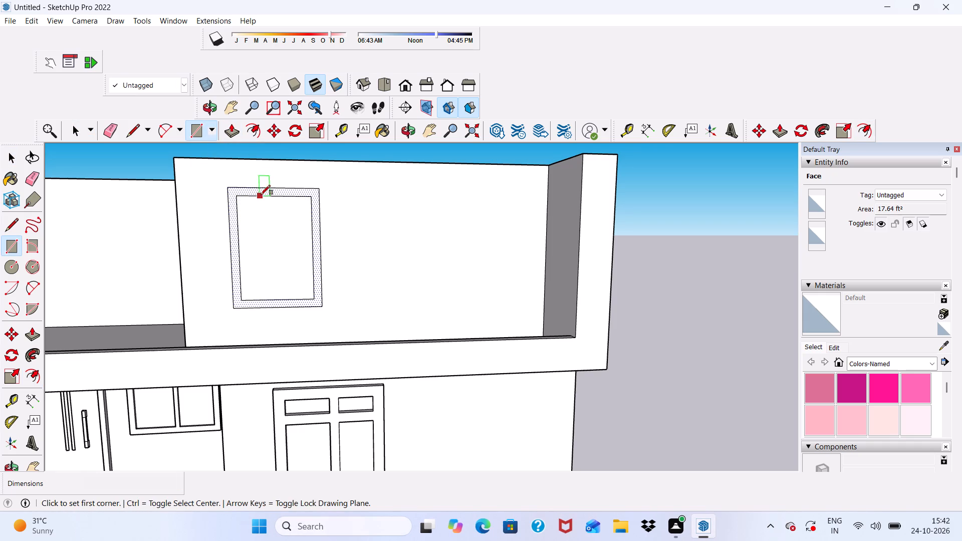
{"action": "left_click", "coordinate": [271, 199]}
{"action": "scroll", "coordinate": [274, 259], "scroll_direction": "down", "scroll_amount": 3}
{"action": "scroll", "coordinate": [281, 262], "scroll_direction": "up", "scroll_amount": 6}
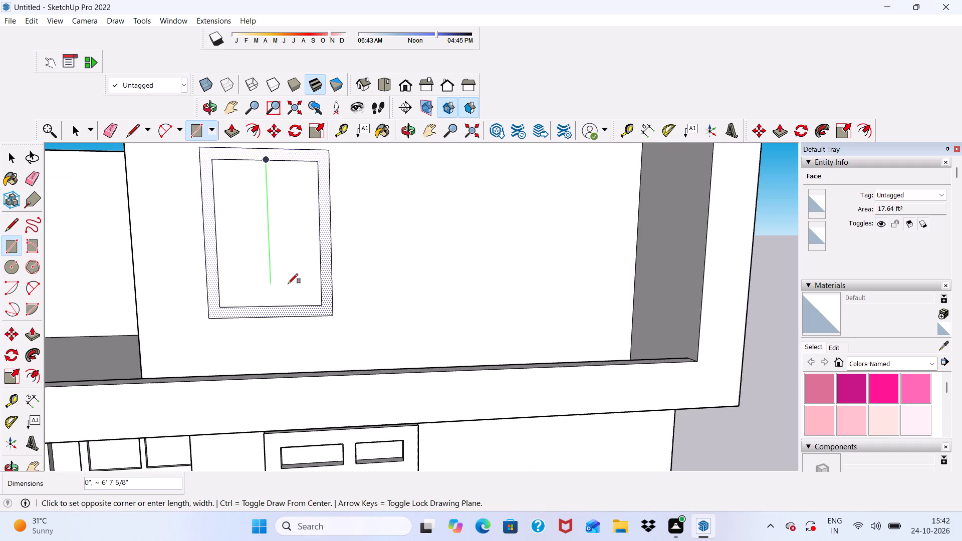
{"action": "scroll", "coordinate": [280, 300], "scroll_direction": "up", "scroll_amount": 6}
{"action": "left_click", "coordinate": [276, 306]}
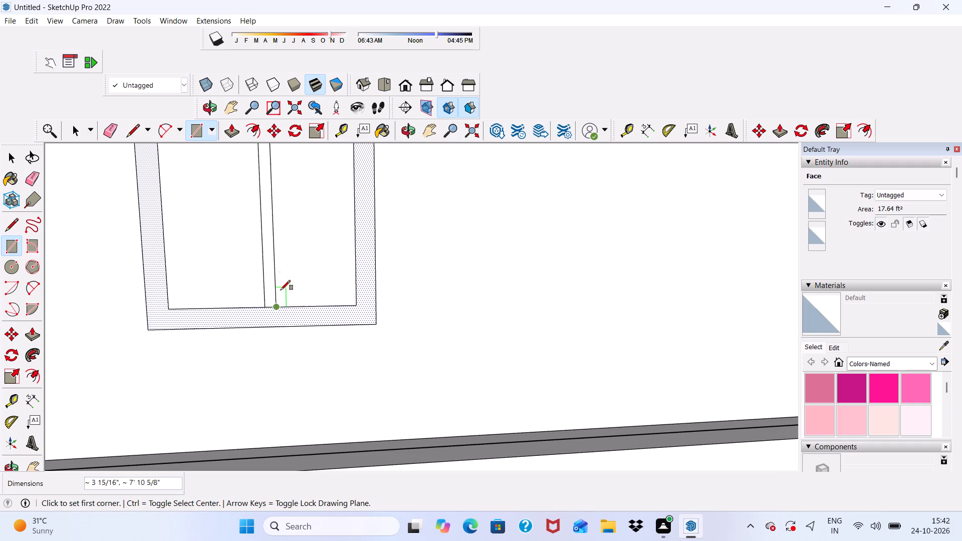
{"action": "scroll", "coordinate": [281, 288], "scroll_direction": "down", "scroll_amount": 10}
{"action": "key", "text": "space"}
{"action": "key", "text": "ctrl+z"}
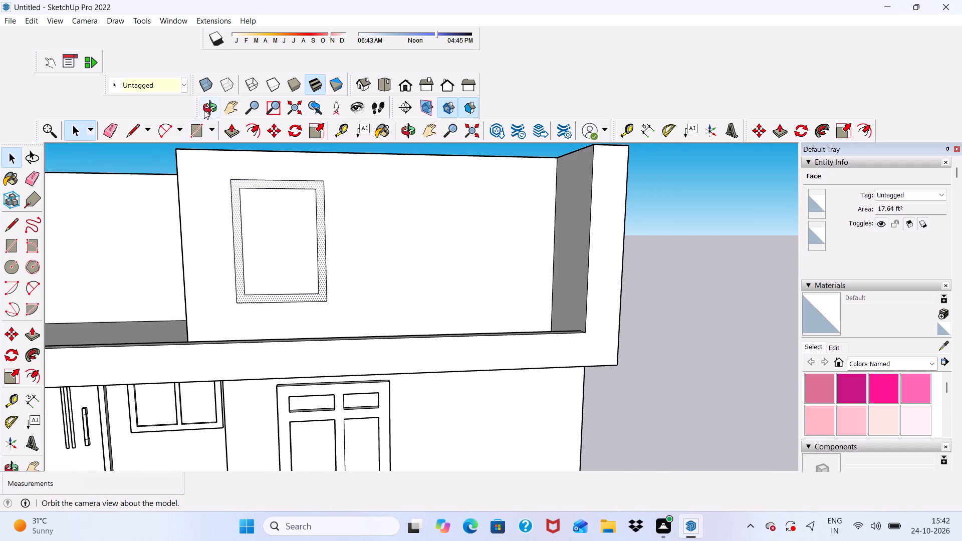
Draw a vertical mullion rectangle about 7 1/2" wide by 7' 10 5/8" tall between the frame's inner top and bottom edges.
{"action": "left_click", "coordinate": [200, 121]}
{"action": "scroll", "coordinate": [239, 188], "scroll_direction": "up", "scroll_amount": 2}
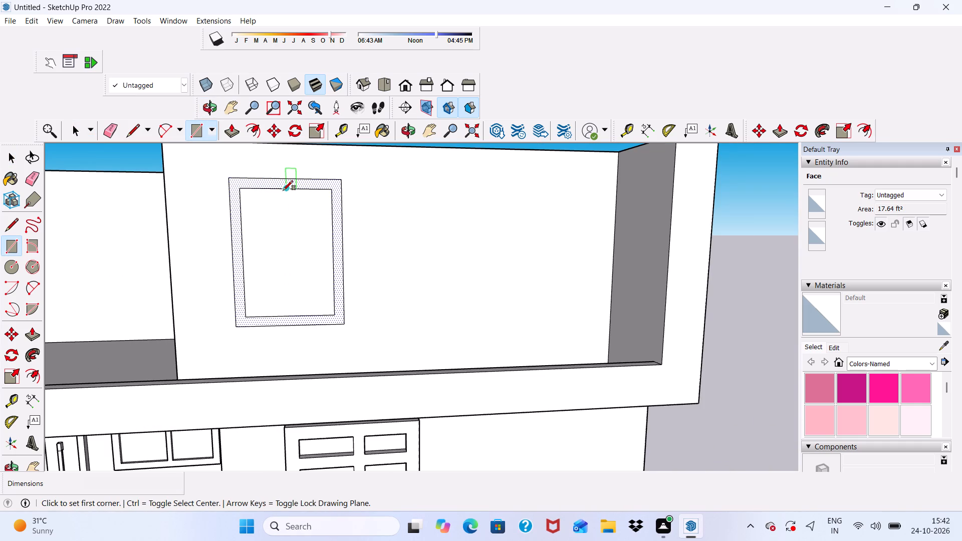
{"action": "left_click", "coordinate": [281, 189]}
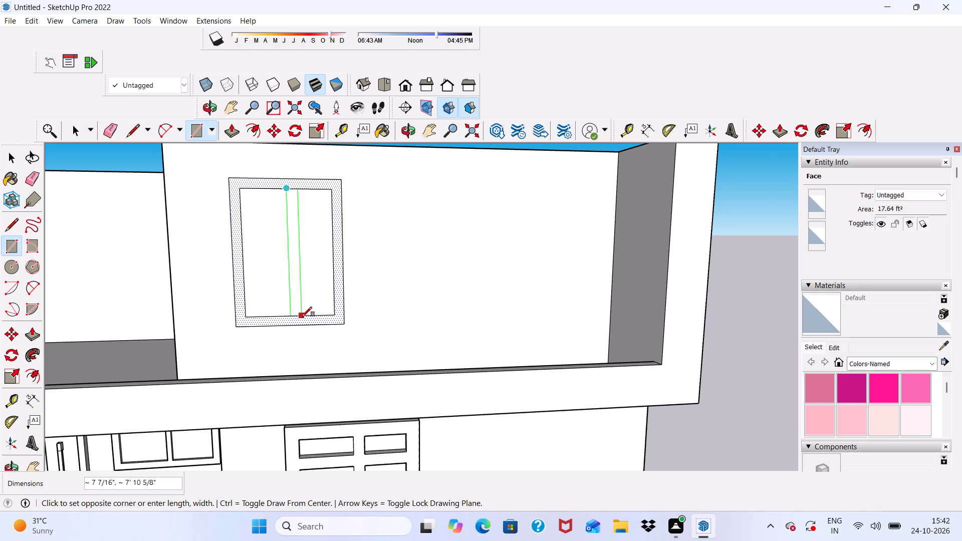
{"action": "scroll", "coordinate": [302, 317], "scroll_direction": "up", "scroll_amount": 3}
{"action": "left_click", "coordinate": [304, 315]}
{"action": "scroll", "coordinate": [297, 288], "scroll_direction": "down", "scroll_amount": 5}
{"action": "key", "text": "space"}
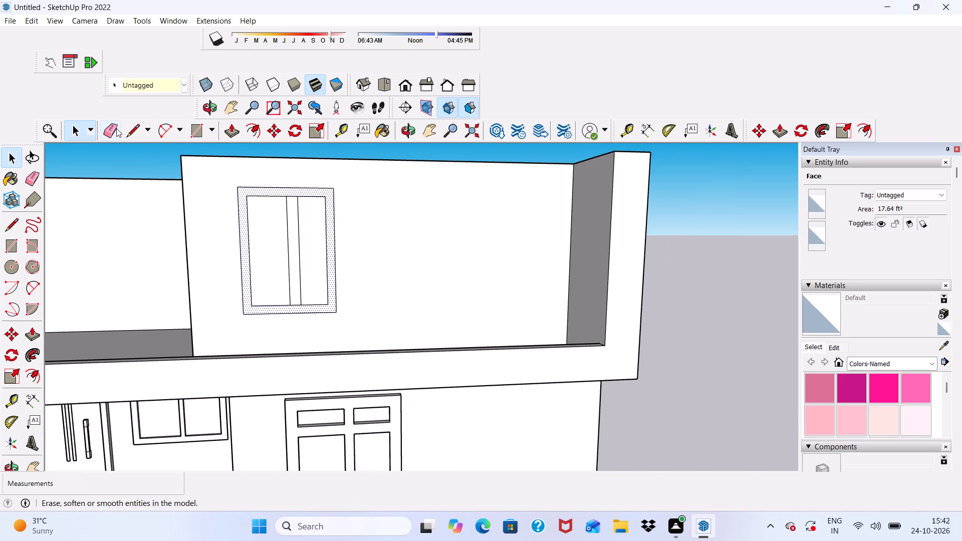
Erase the short edges at the mullion's bottom and top ends to merge it with the window frame.
{"action": "left_click", "coordinate": [114, 127]}
{"action": "scroll", "coordinate": [279, 272], "scroll_direction": "down", "scroll_amount": 1}
{"action": "scroll", "coordinate": [279, 273], "scroll_direction": "up", "scroll_amount": 11}
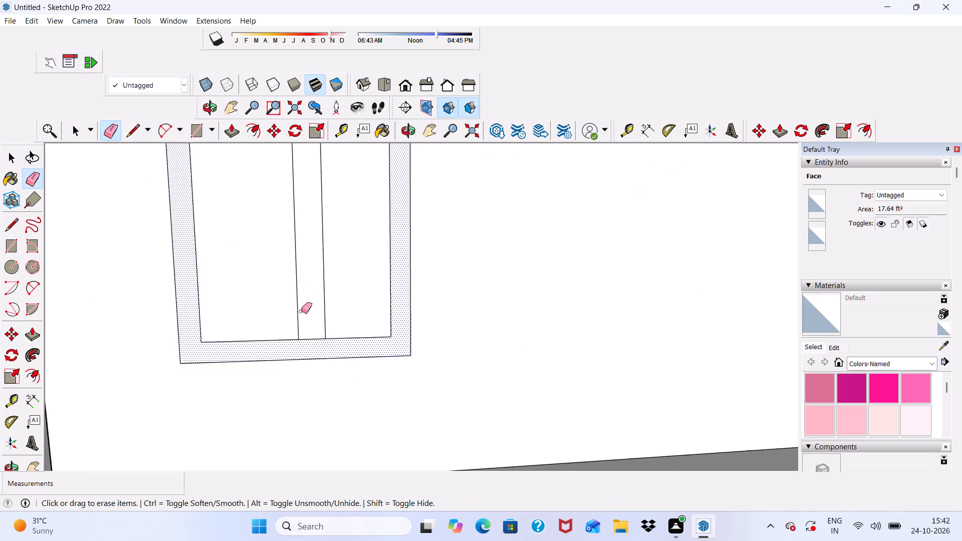
{"action": "scroll", "coordinate": [301, 311], "scroll_direction": "up", "scroll_amount": 1}
{"action": "left_click_drag", "start_coordinate": [305, 343], "coordinate": [308, 349]}
{"action": "scroll", "coordinate": [306, 335], "scroll_direction": "down", "scroll_amount": 11}
{"action": "scroll", "coordinate": [306, 216], "scroll_direction": "up", "scroll_amount": 4}
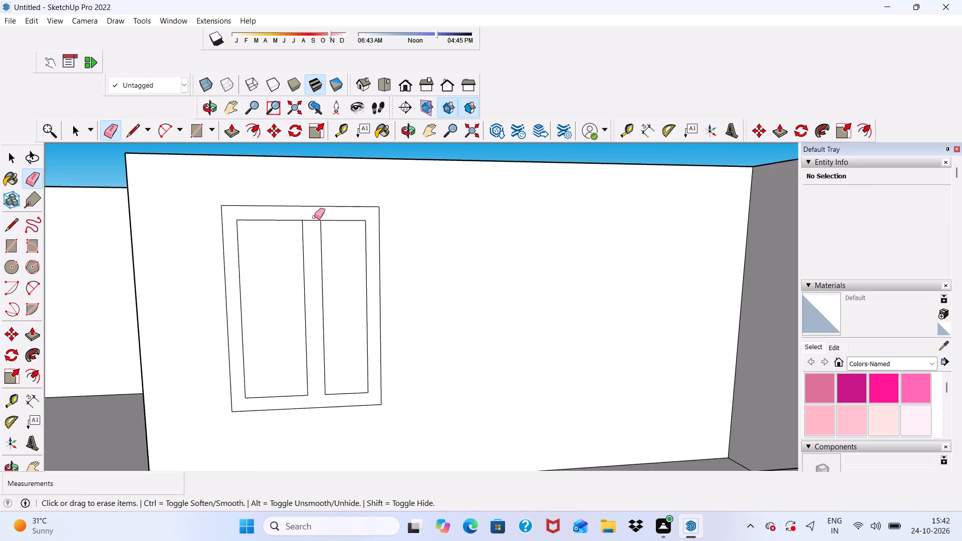
{"action": "scroll", "coordinate": [314, 217], "scroll_direction": "up", "scroll_amount": 4}
{"action": "left_click_drag", "start_coordinate": [309, 211], "coordinate": [310, 226]}
{"action": "scroll", "coordinate": [313, 208], "scroll_direction": "down", "scroll_amount": 5}
{"action": "scroll", "coordinate": [354, 210], "scroll_direction": "up", "scroll_amount": 1}
{"action": "scroll", "coordinate": [371, 227], "scroll_direction": "down", "scroll_amount": 2}
{"action": "key", "text": "space"}
Push/Pull the merged upper-floor window frame and mullion face outward by 6".
{"action": "middle_click_drag", "start_coordinate": [402, 281], "coordinate": [403, 283]}
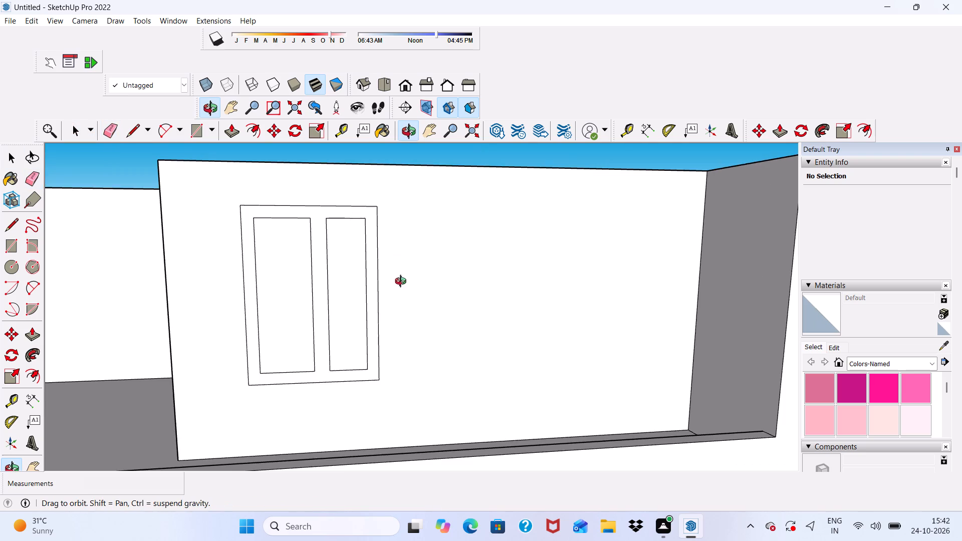
{"action": "middle_click_drag", "start_coordinate": [403, 283], "coordinate": [337, 327]}
{"action": "key", "text": "space"}
{"action": "scroll", "coordinate": [318, 317], "scroll_direction": "up", "scroll_amount": 4}
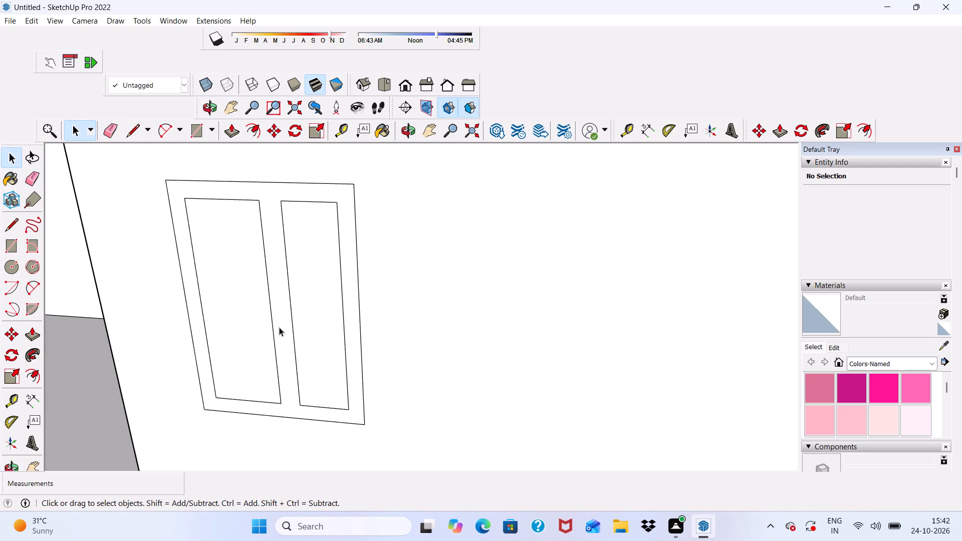
{"action": "left_click", "coordinate": [279, 327]}
{"action": "left_click", "coordinate": [235, 129]}
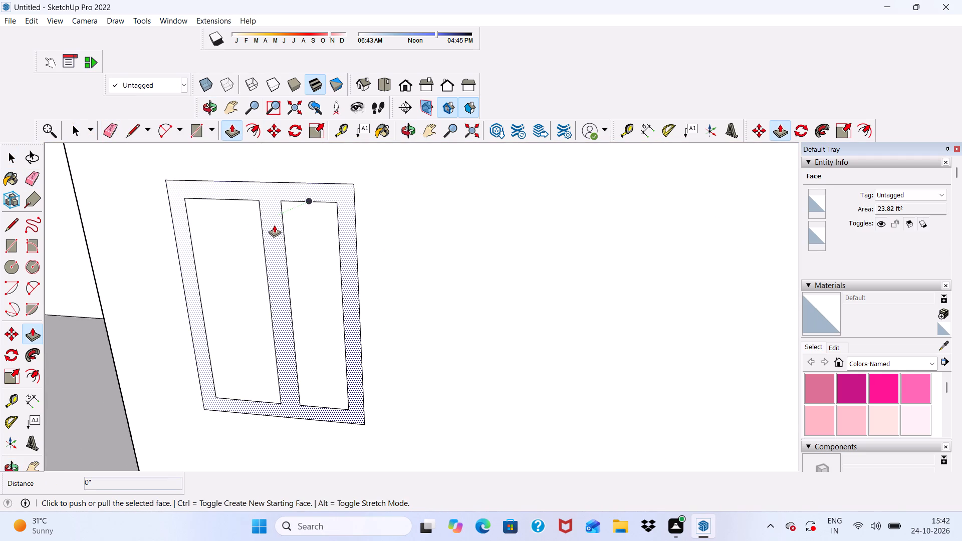
{"action": "scroll", "coordinate": [274, 225], "scroll_direction": "up", "scroll_amount": 2}
{"action": "left_click", "coordinate": [275, 225]}
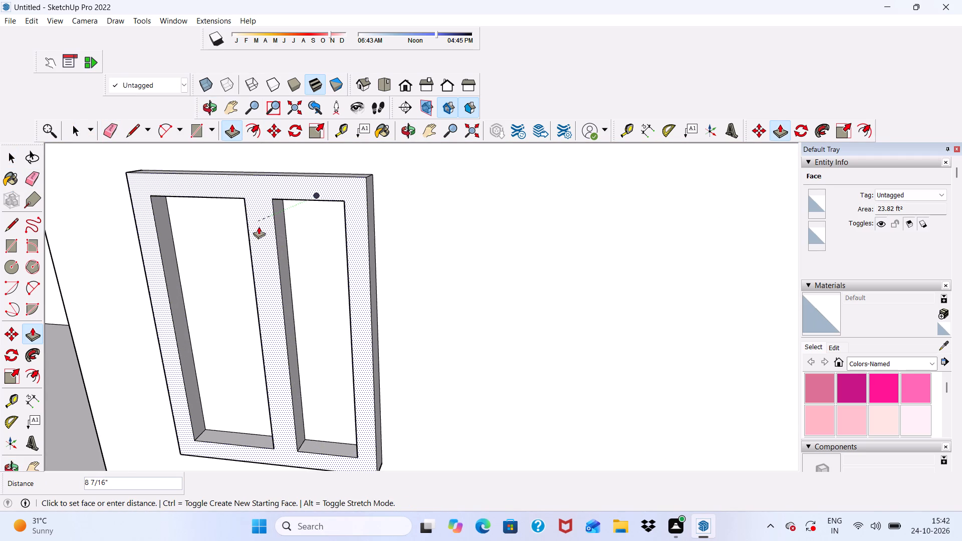
{"action": "type", "text": "6\""}
{"action": "key", "text": "Return"}
{"action": "key", "text": "space"}
Inspect the front facade and the extruded upper-floor window frame from several angles and distances.
{"action": "scroll", "coordinate": [277, 251], "scroll_direction": "down", "scroll_amount": 8}
{"action": "middle_click_drag", "start_coordinate": [298, 270], "coordinate": [319, 236]}
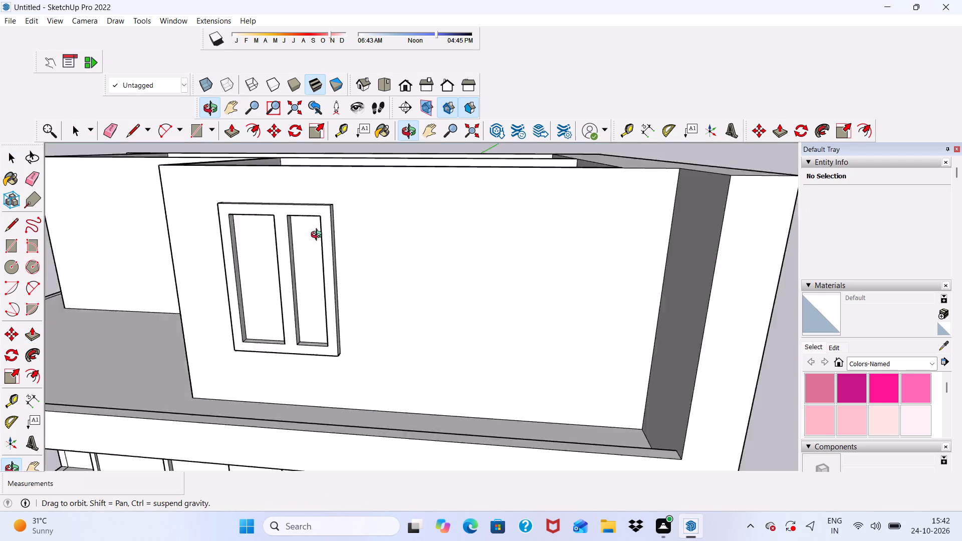
{"action": "middle_click_drag", "start_coordinate": [319, 236], "coordinate": [367, 190]}
{"action": "scroll", "coordinate": [348, 234], "scroll_direction": "down", "scroll_amount": 9}
{"action": "middle_click_drag", "start_coordinate": [405, 254], "coordinate": [407, 284]}
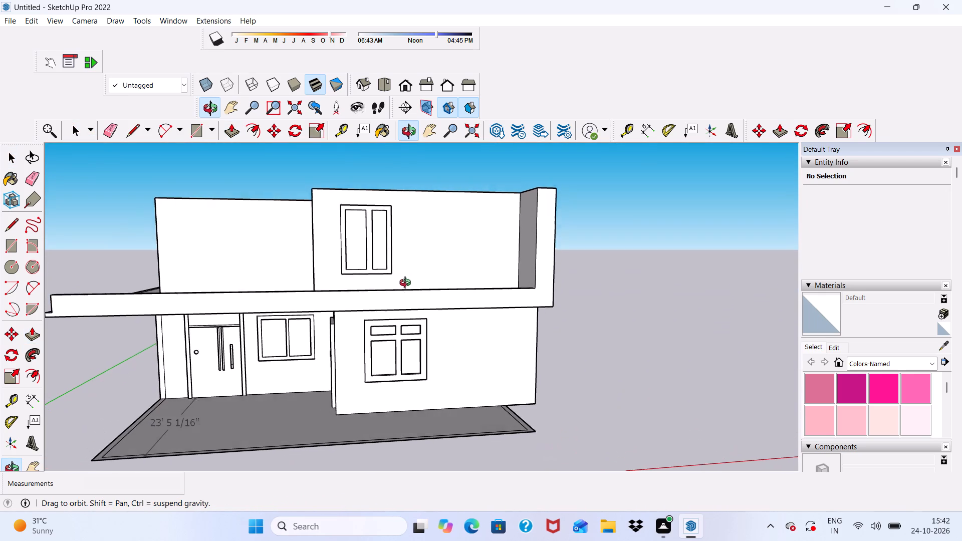
{"action": "middle_click_drag", "start_coordinate": [407, 284], "coordinate": [407, 286]}
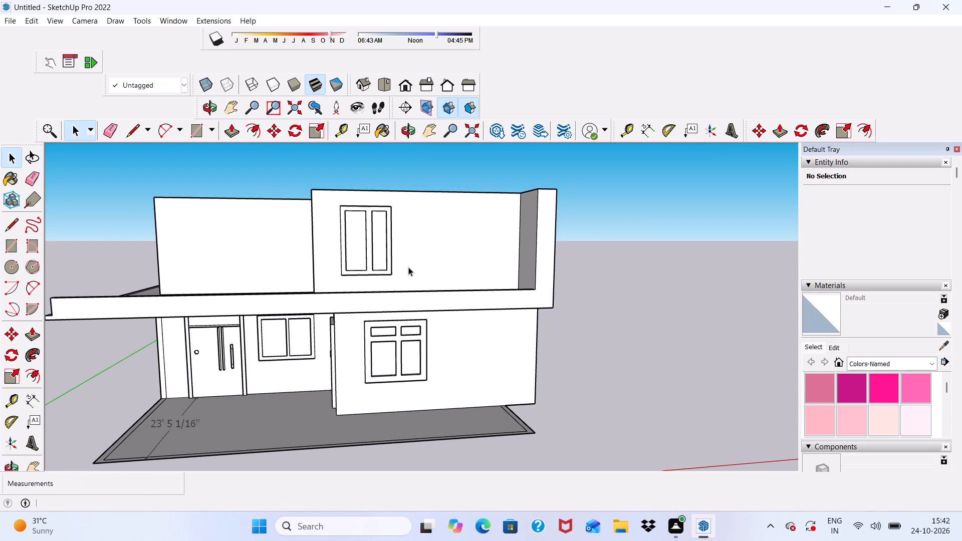
{"action": "scroll", "coordinate": [408, 267], "scroll_direction": "down", "scroll_amount": 1}
{"action": "middle_click_drag", "start_coordinate": [409, 266], "coordinate": [412, 275]}
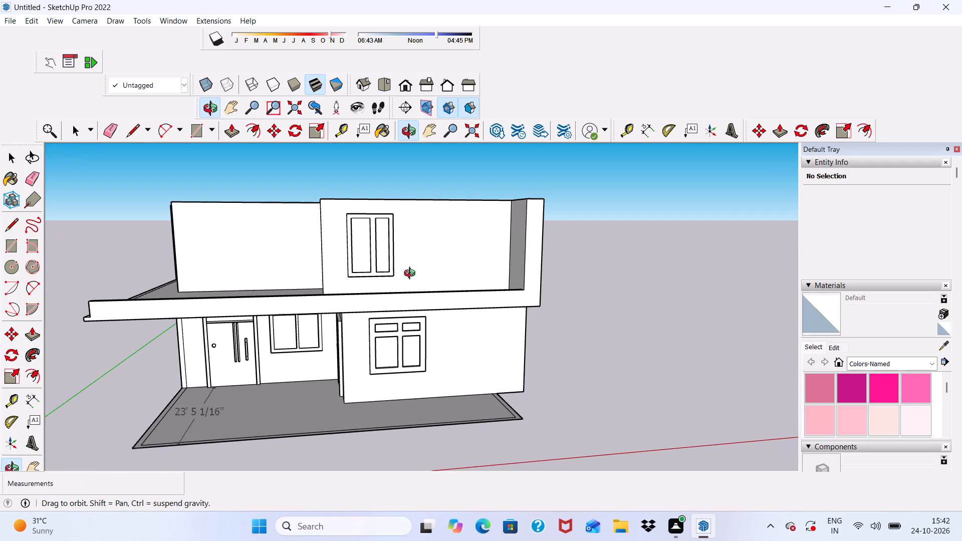
{"action": "middle_click_drag", "start_coordinate": [412, 275], "coordinate": [412, 276]}
{"action": "scroll", "coordinate": [412, 274], "scroll_direction": "up", "scroll_amount": 1}
{"action": "scroll", "coordinate": [412, 271], "scroll_direction": "down", "scroll_amount": 5}
{"action": "scroll", "coordinate": [286, 241], "scroll_direction": "up", "scroll_amount": 8}
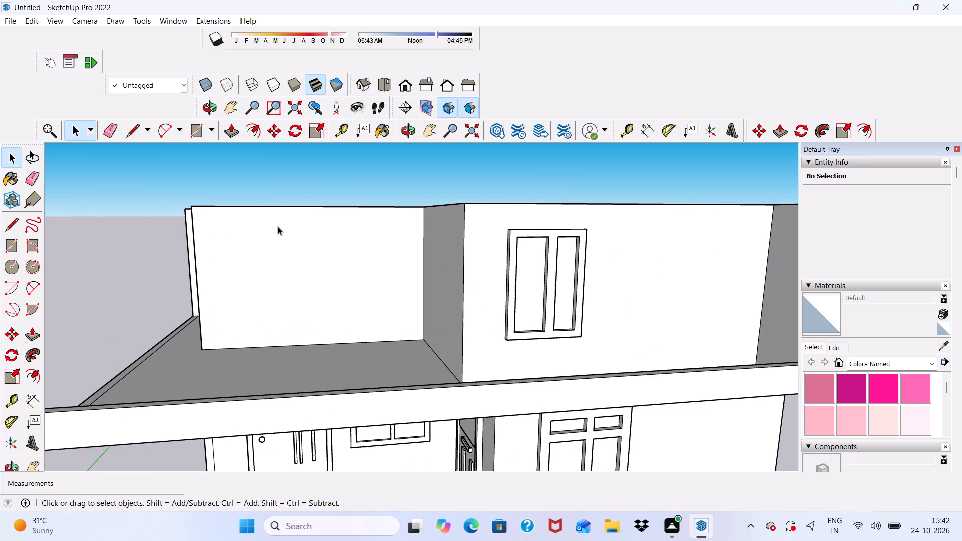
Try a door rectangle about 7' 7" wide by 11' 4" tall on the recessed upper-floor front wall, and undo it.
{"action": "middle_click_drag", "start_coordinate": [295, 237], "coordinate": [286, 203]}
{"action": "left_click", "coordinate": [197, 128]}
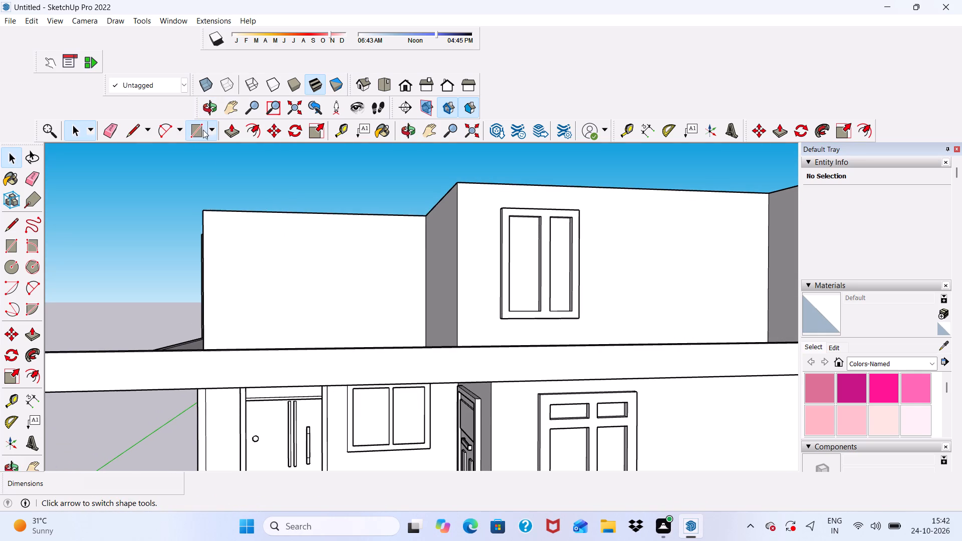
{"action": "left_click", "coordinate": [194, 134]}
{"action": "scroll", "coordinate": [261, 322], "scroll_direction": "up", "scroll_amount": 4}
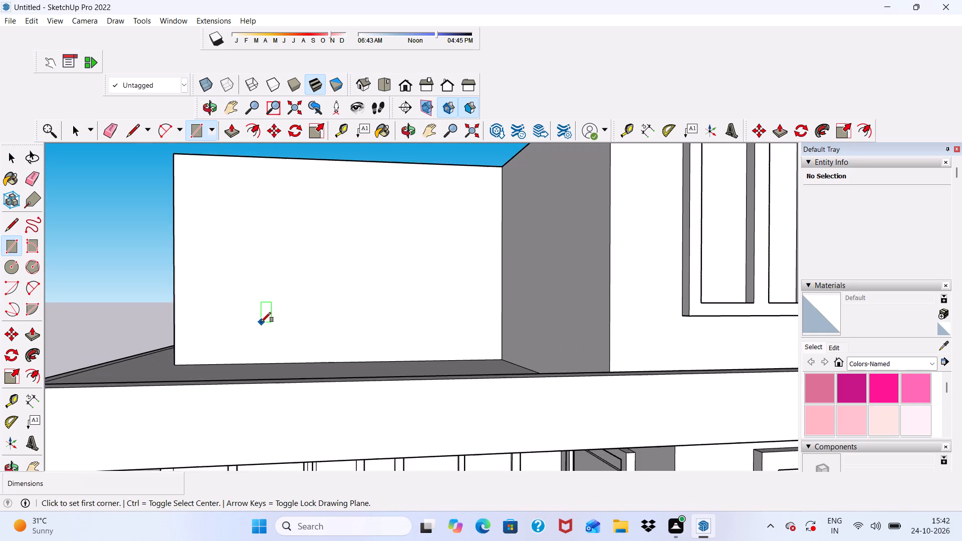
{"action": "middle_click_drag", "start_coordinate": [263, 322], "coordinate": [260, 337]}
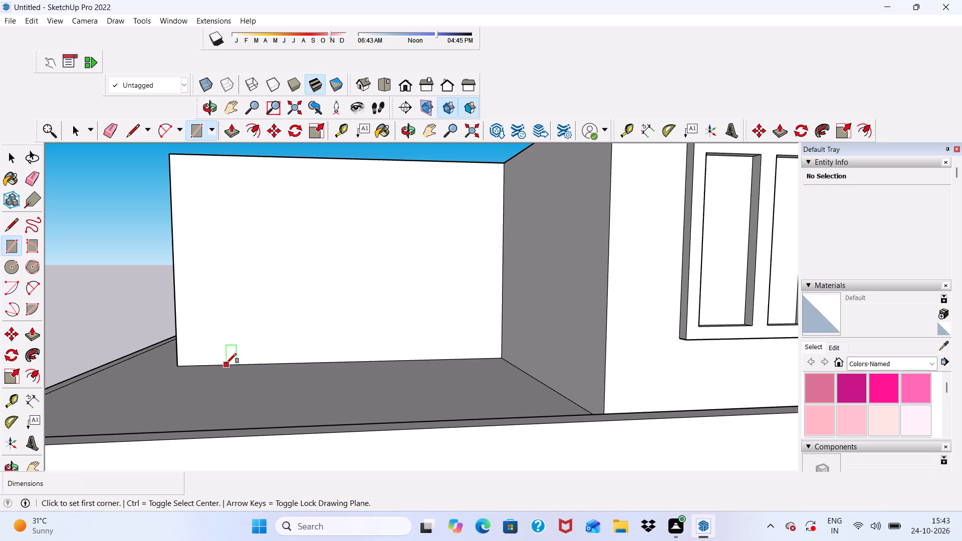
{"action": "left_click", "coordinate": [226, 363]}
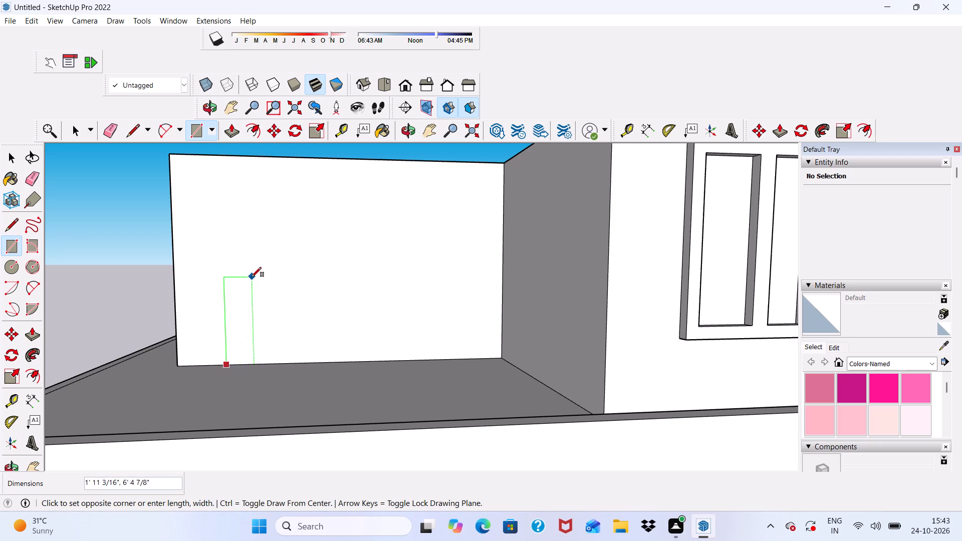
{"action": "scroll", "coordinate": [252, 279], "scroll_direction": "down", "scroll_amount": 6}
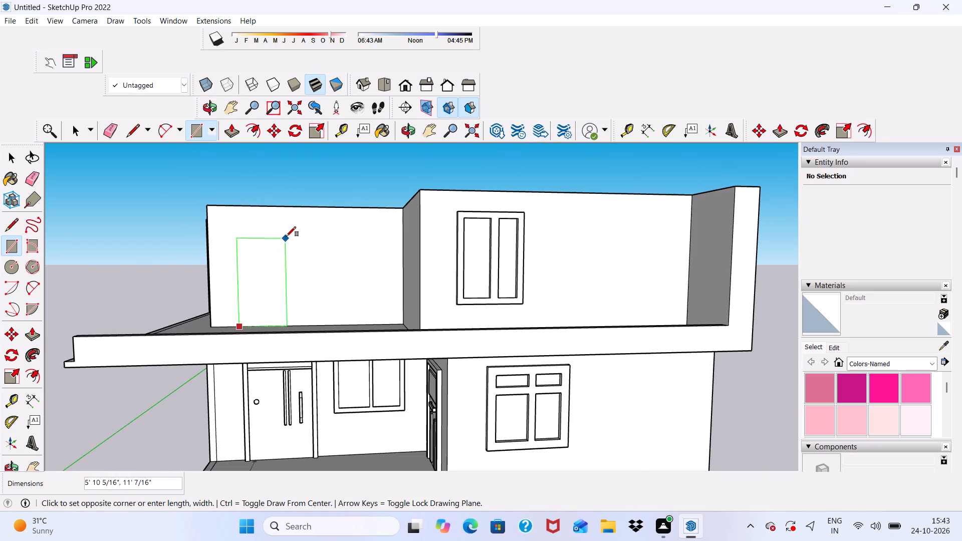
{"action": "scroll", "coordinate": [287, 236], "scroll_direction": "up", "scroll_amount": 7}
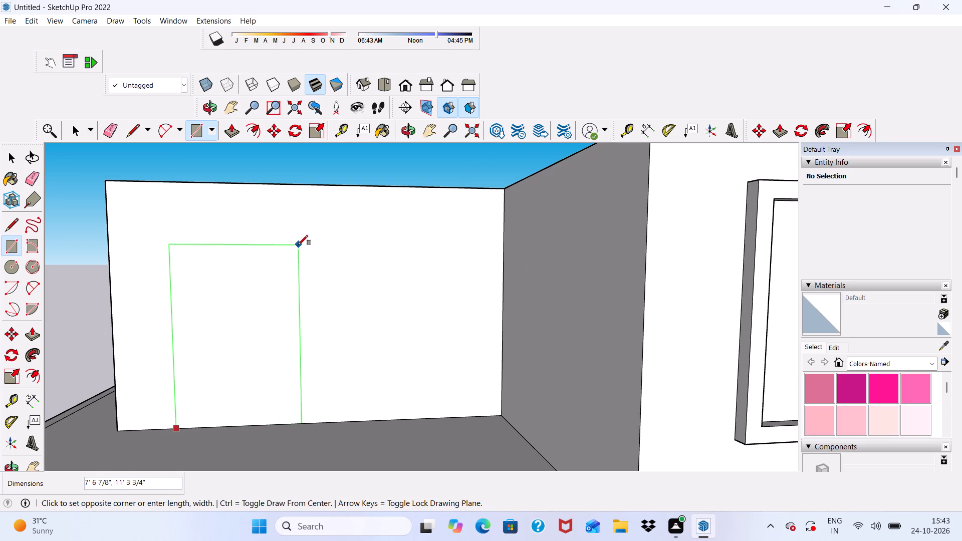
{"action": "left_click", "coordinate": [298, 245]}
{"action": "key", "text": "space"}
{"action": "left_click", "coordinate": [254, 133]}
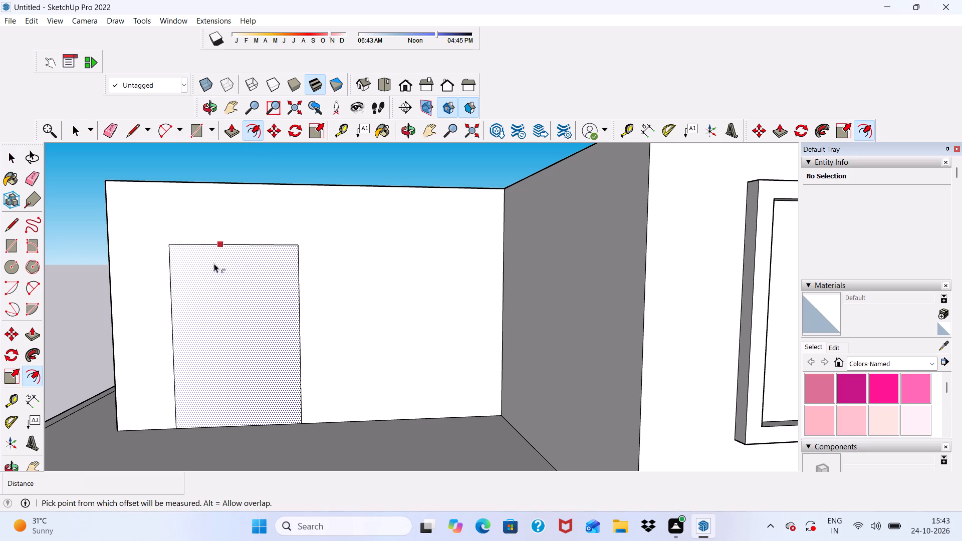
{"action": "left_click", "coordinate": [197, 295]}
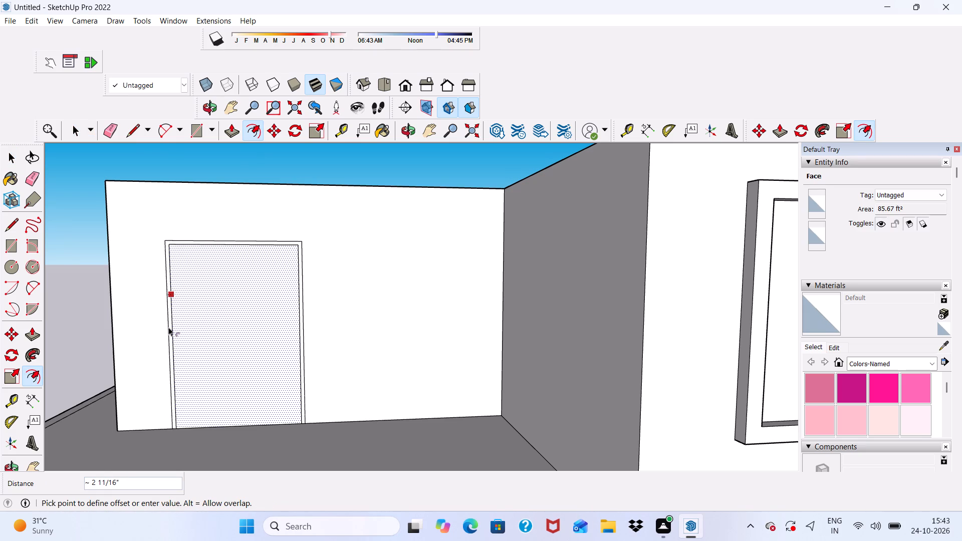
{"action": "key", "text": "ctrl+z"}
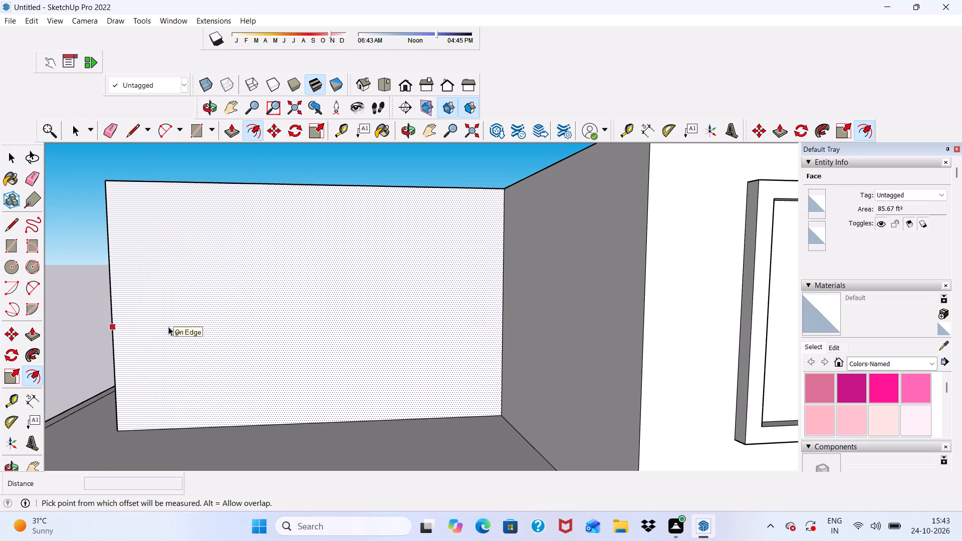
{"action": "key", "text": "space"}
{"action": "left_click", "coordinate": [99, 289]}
Draw a door rectangle about 6' 7" wide by 11' 11" tall from the base of the recessed upper-floor front wall.
{"action": "left_click", "coordinate": [194, 134]}
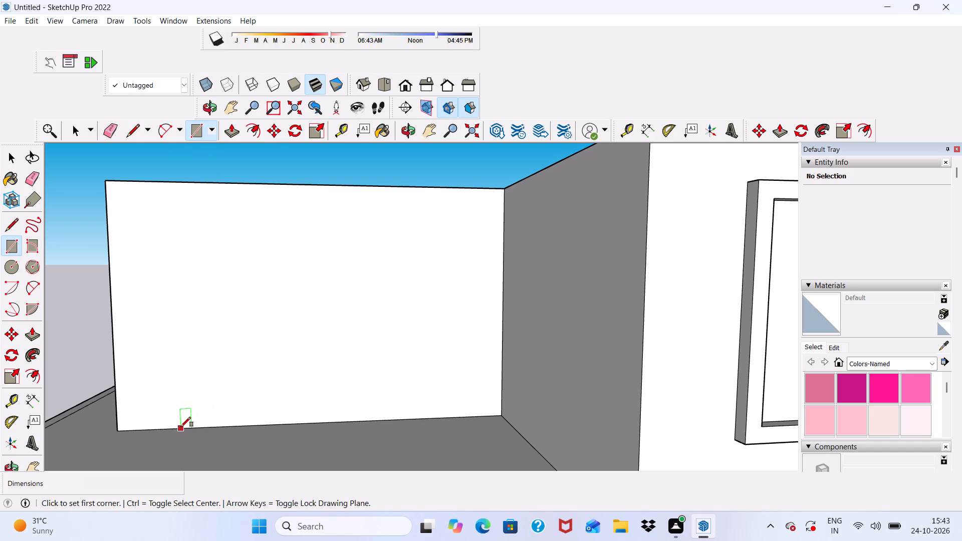
{"action": "left_click", "coordinate": [181, 427]}
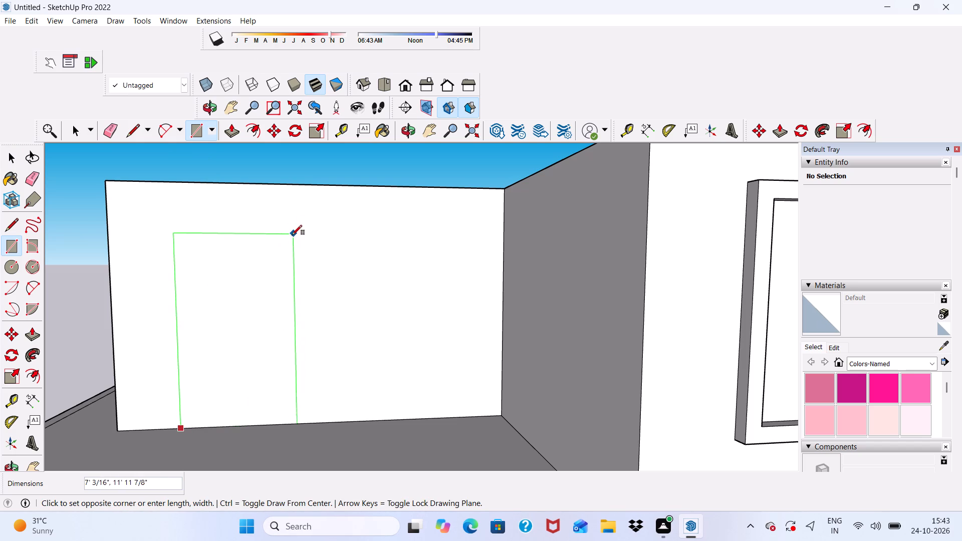
{"action": "left_click", "coordinate": [286, 235]}
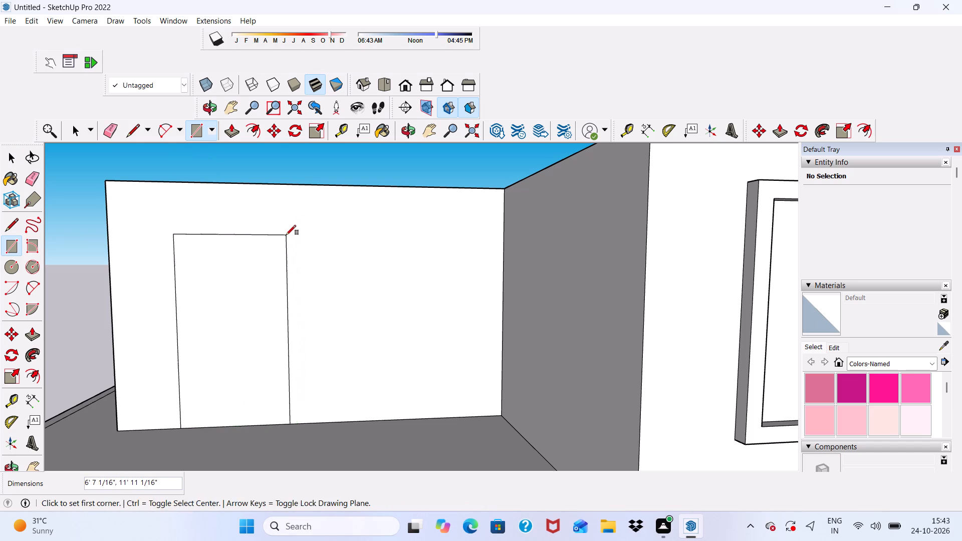
{"action": "key", "text": "space"}
Offset the door rectangle outward by about 9 1/8" to outline its frame.
{"action": "left_click", "coordinate": [256, 125]}
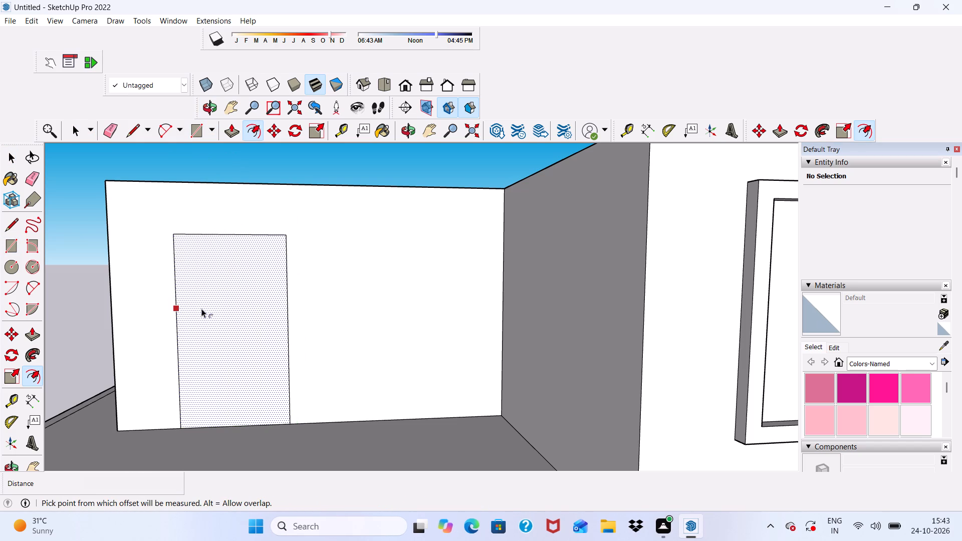
{"action": "left_click", "coordinate": [202, 309]}
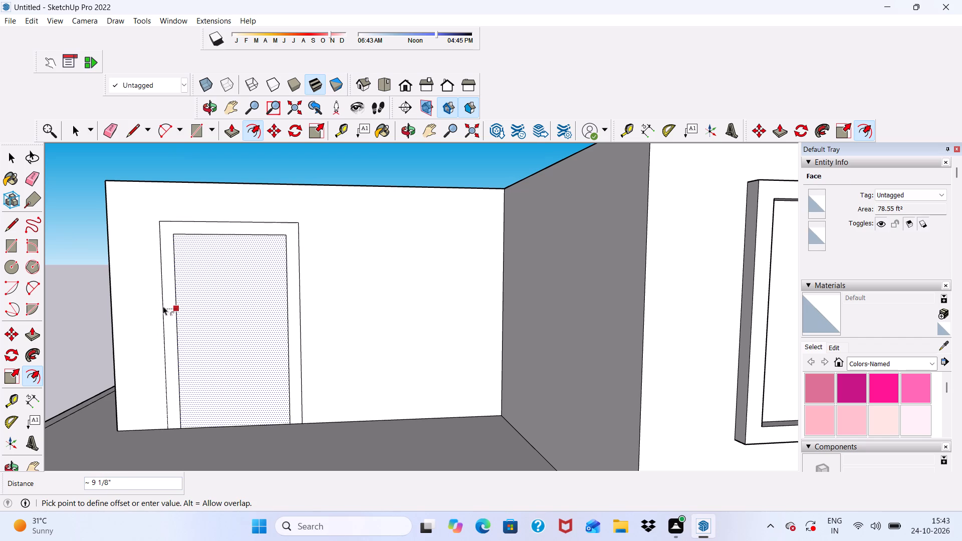
{"action": "left_click", "coordinate": [163, 306]}
{"action": "key", "text": "space"}
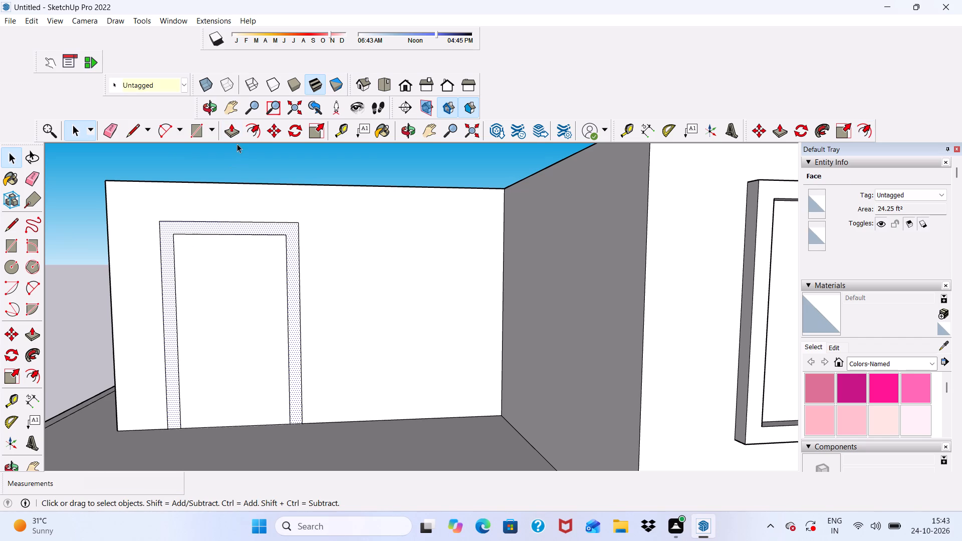
Draw a narrow vertical divider rectangle about 11' 11" tall from the door opening's top edge down to the wall base.
{"action": "left_click", "coordinate": [188, 124]}
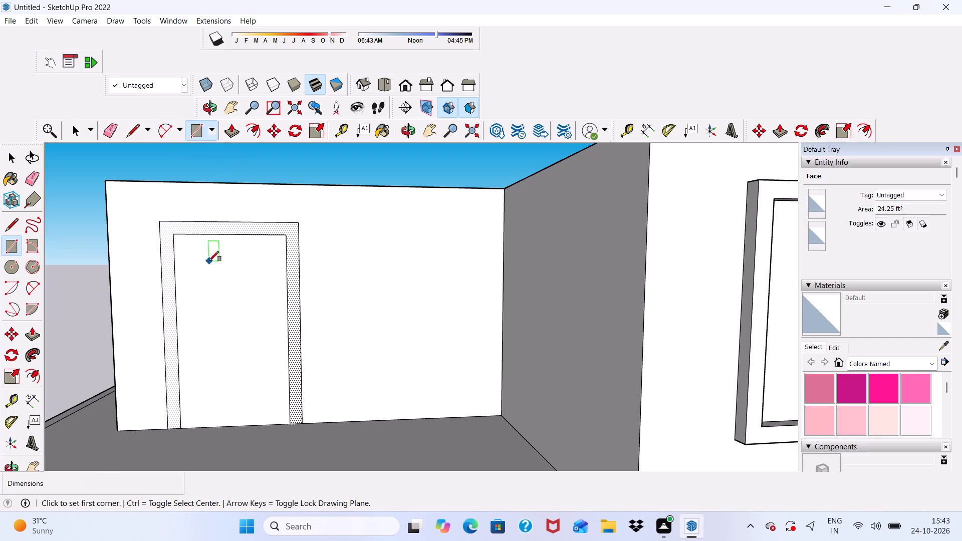
{"action": "left_click", "coordinate": [225, 234]}
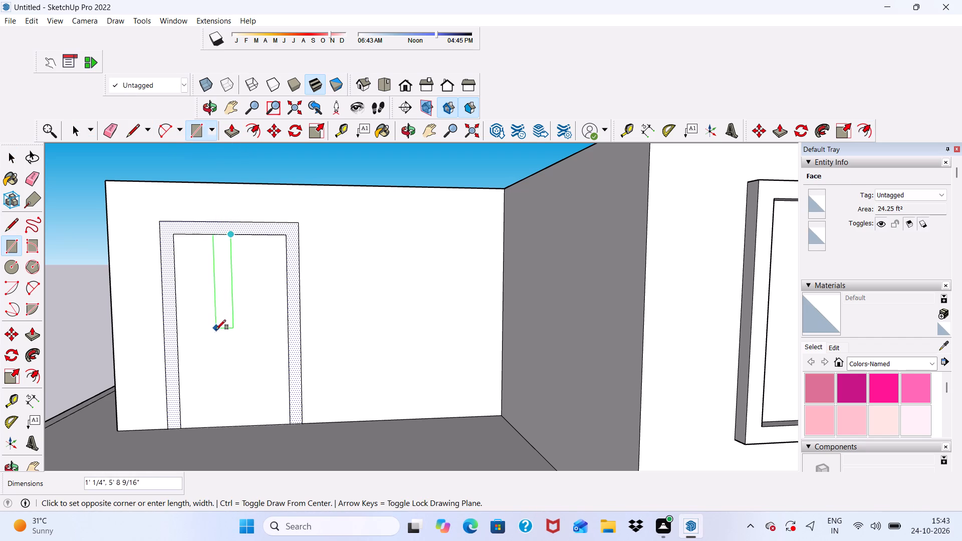
{"action": "scroll", "coordinate": [220, 416], "scroll_direction": "up", "scroll_amount": 9}
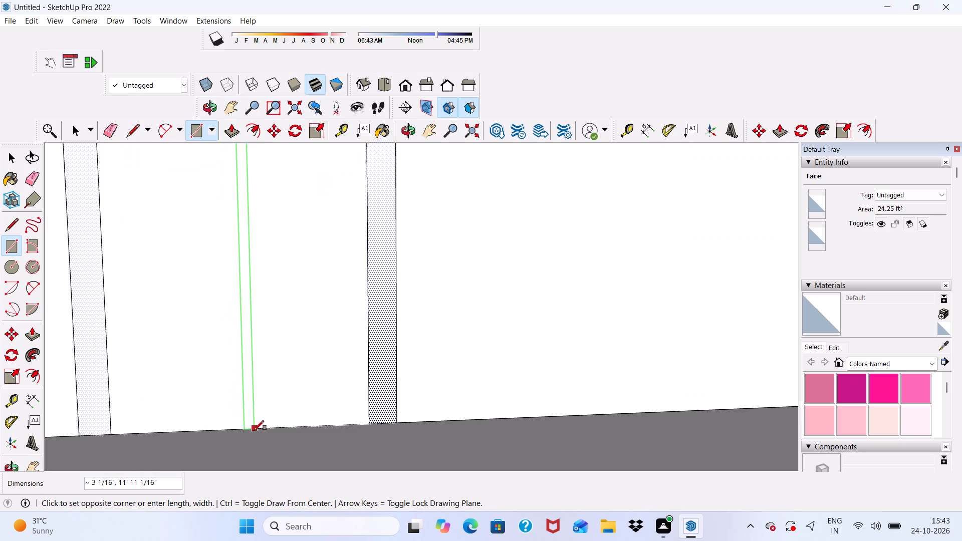
{"action": "left_click", "coordinate": [266, 427]}
{"action": "scroll", "coordinate": [213, 437], "scroll_direction": "down", "scroll_amount": 10}
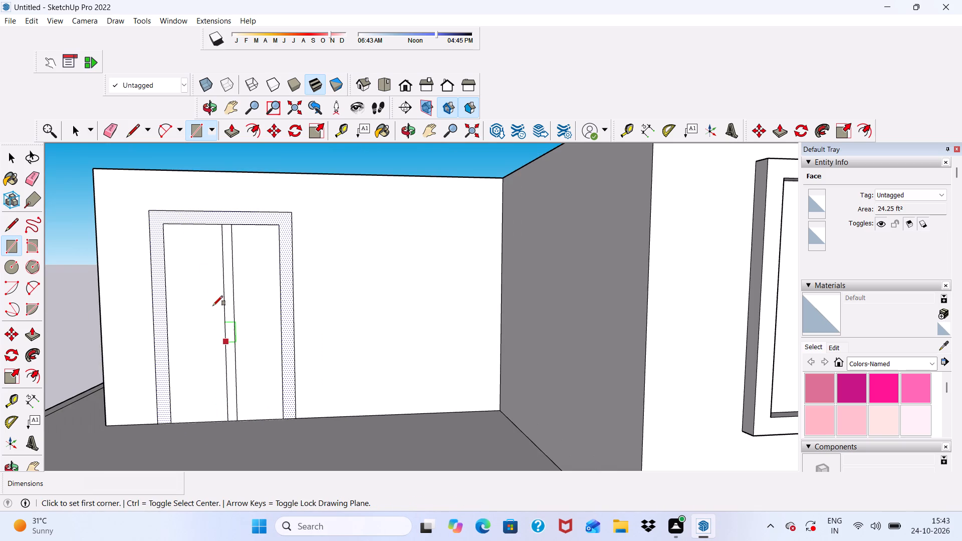
Erase the short edge at the divider's top end to merge it with the door frame.
{"action": "left_click_drag", "start_coordinate": [110, 124], "coordinate": [115, 130]}
{"action": "scroll", "coordinate": [173, 176], "scroll_direction": "up", "scroll_amount": 9}
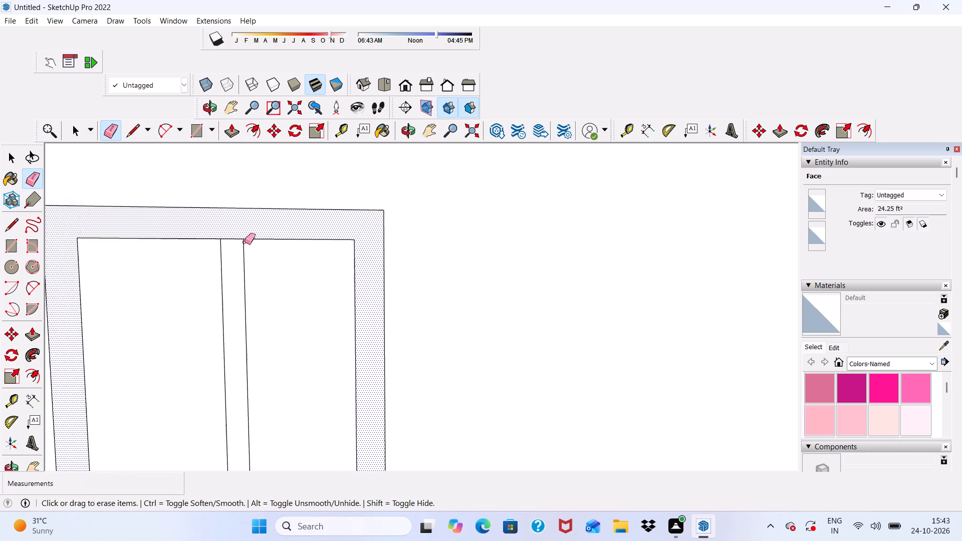
{"action": "left_click_drag", "start_coordinate": [234, 237], "coordinate": [233, 241]}
Push/Pull the merged door frame and divider face outward by 6".
{"action": "key", "text": "space"}
{"action": "left_click", "coordinate": [234, 235]}
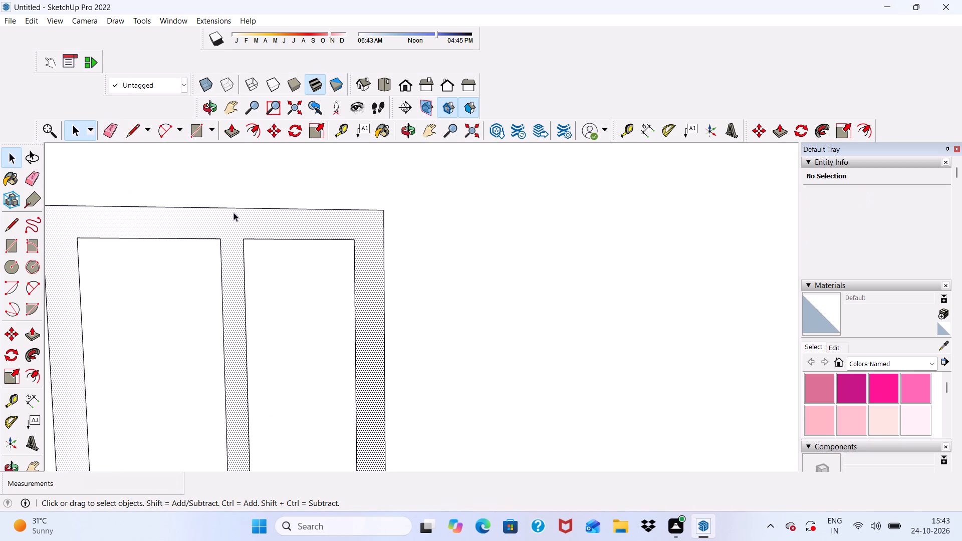
{"action": "left_click", "coordinate": [234, 128]}
{"action": "left_click", "coordinate": [215, 220]}
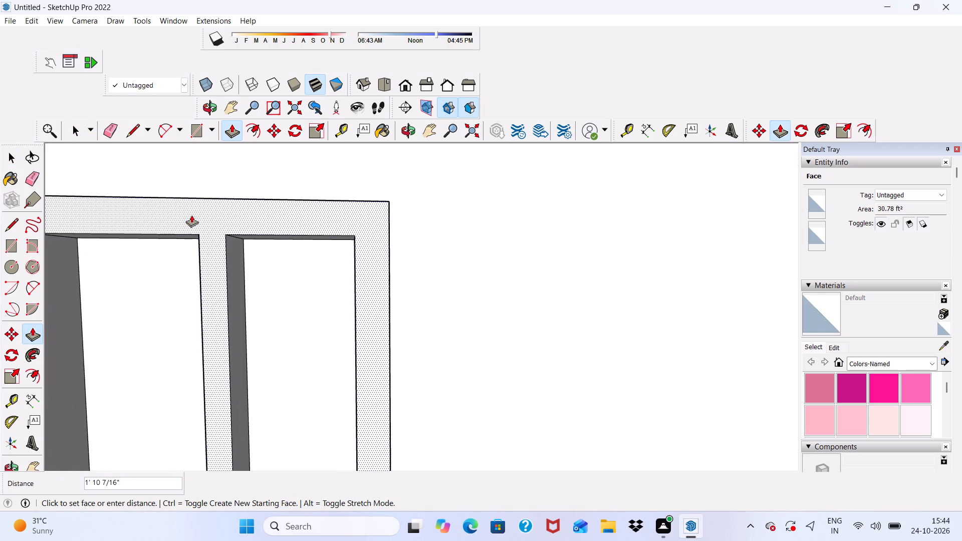
{"action": "key", "text": "6"}
{"action": "key", "text": "shift+quotedbl"}
{"action": "key", "text": "Return"}
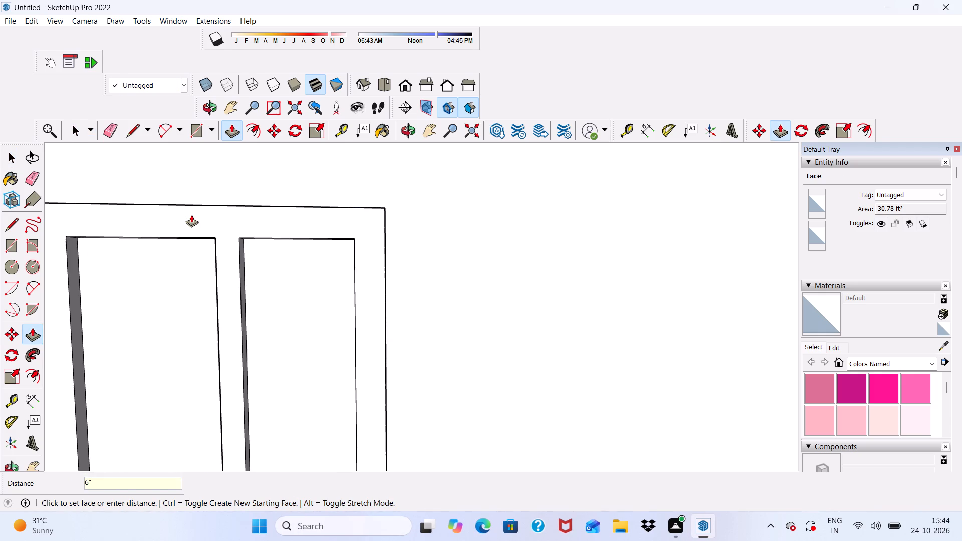
{"action": "key", "text": "space"}
Draw a window rectangle about 7' 4" by 6' 7" on the upper-floor wall beside the framed door.
{"action": "scroll", "coordinate": [197, 239], "scroll_direction": "down", "scroll_amount": 12}
{"action": "middle_click_drag", "start_coordinate": [292, 310], "coordinate": [226, 305]}
{"action": "middle_click_drag", "start_coordinate": [225, 305], "coordinate": [308, 260]}
{"action": "scroll", "coordinate": [309, 271], "scroll_direction": "up", "scroll_amount": 2}
{"action": "scroll", "coordinate": [309, 271], "scroll_direction": "down", "scroll_amount": 6}
{"action": "scroll", "coordinate": [317, 304], "scroll_direction": "up", "scroll_amount": 1}
{"action": "scroll", "coordinate": [320, 241], "scroll_direction": "up", "scroll_amount": 2}
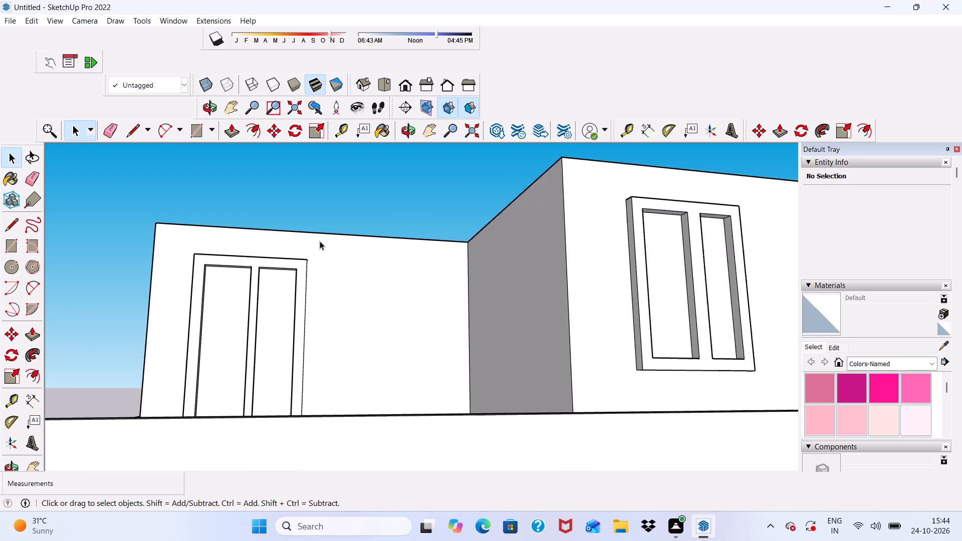
{"action": "scroll", "coordinate": [320, 241], "scroll_direction": "up", "scroll_amount": 2}
{"action": "left_click", "coordinate": [197, 122]}
{"action": "scroll", "coordinate": [350, 274], "scroll_direction": "up", "scroll_amount": 3}
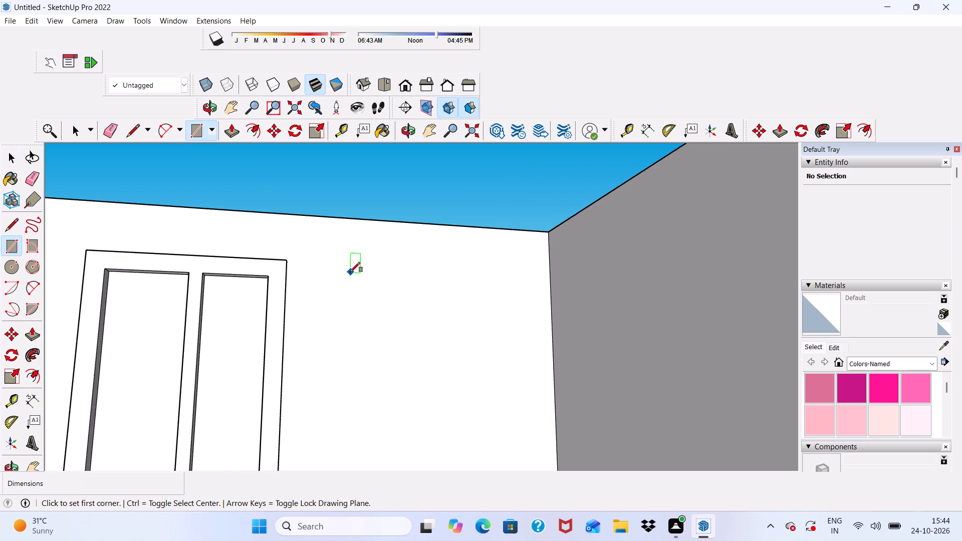
{"action": "middle_click_drag", "start_coordinate": [351, 272], "coordinate": [315, 339]}
{"action": "left_click", "coordinate": [332, 317]}
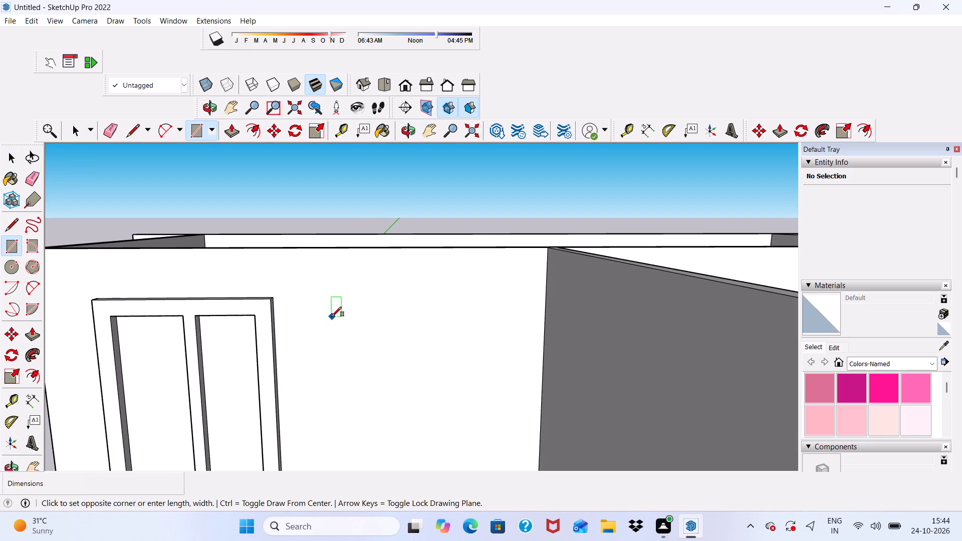
{"action": "scroll", "coordinate": [366, 301], "scroll_direction": "down", "scroll_amount": 6}
{"action": "scroll", "coordinate": [422, 363], "scroll_direction": "up", "scroll_amount": 2}
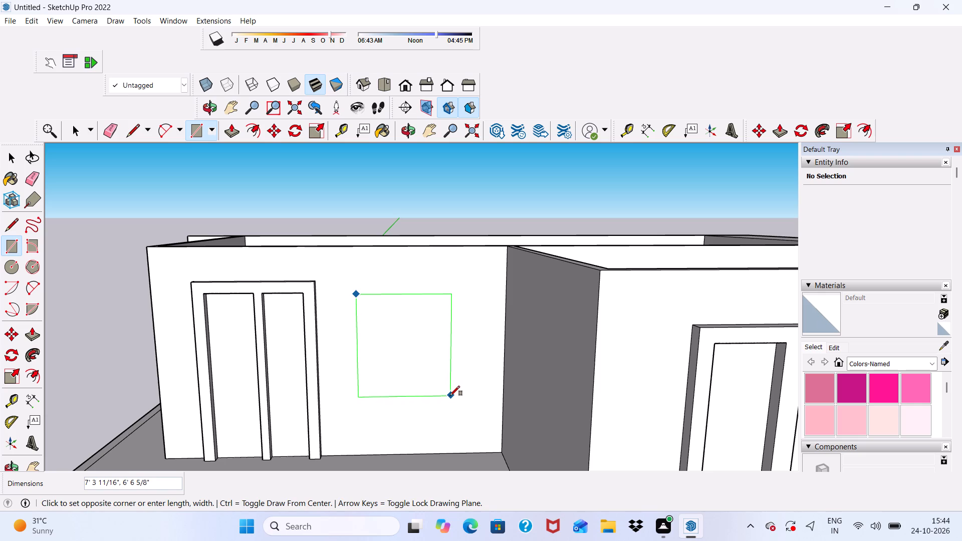
{"action": "left_click", "coordinate": [449, 396]}
{"action": "key", "text": "space"}
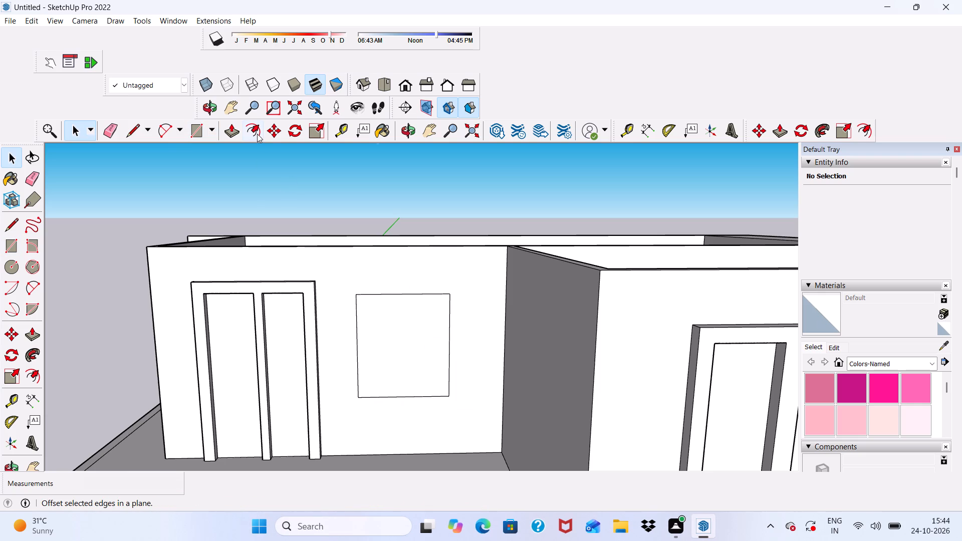
Offset the new window rectangle inward by 6" to outline its frame.
{"action": "left_click", "coordinate": [257, 134]}
{"action": "left_click", "coordinate": [368, 346]}
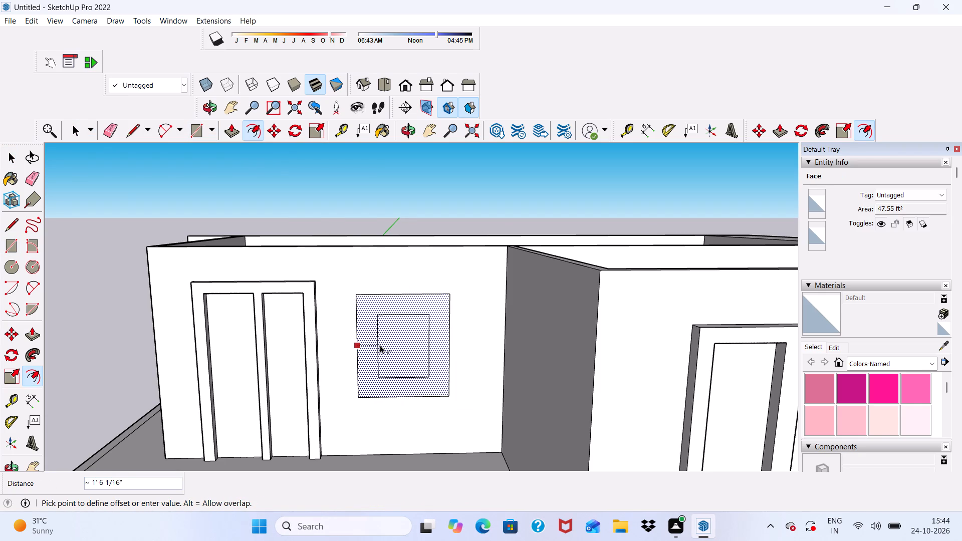
{"action": "key", "text": "6"}
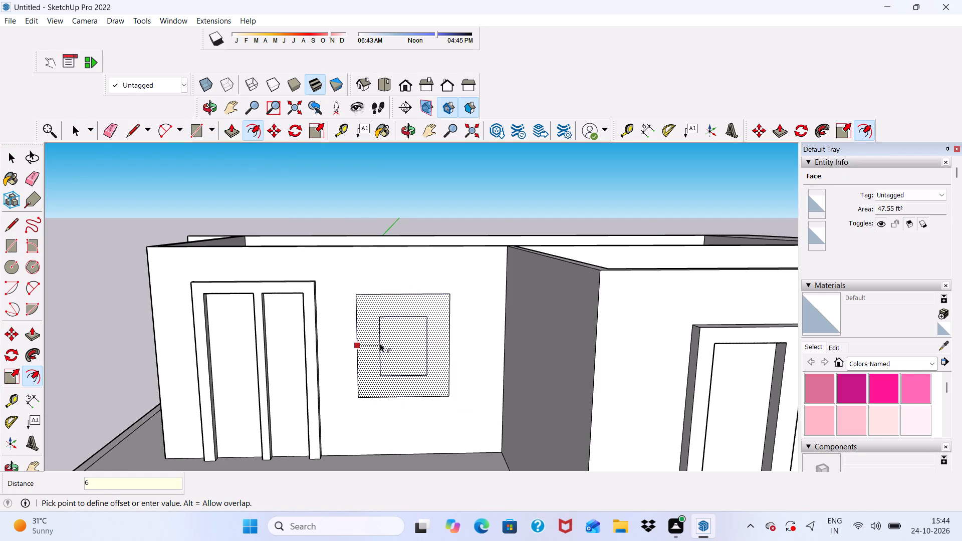
{"action": "key", "text": "shift+quotedbl"}
{"action": "key", "text": "Return"}
{"action": "key", "text": "space"}
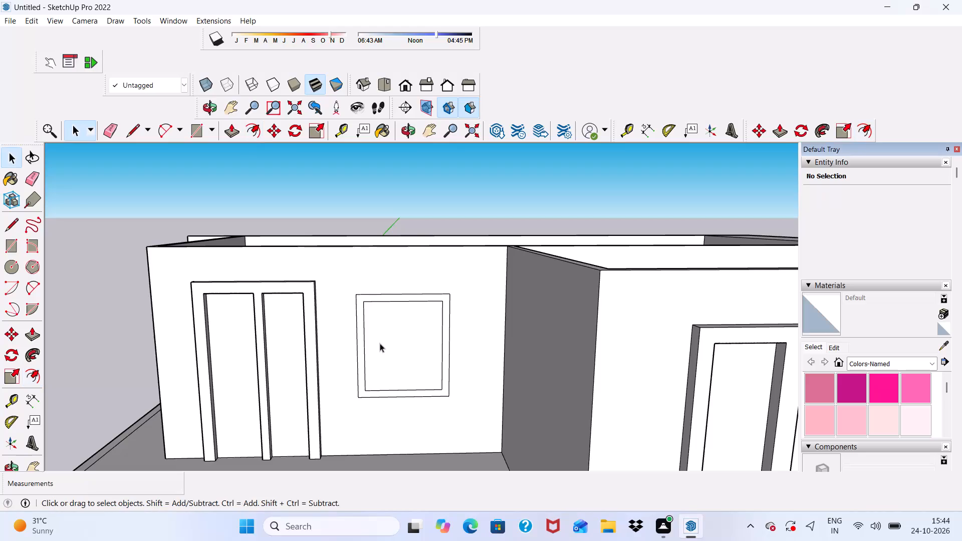
Draw a vertical divider rectangle about 7" wide and 6' 11" tall from the window's inner top edge to its outer bottom edge.
{"action": "left_click", "coordinate": [201, 128]}
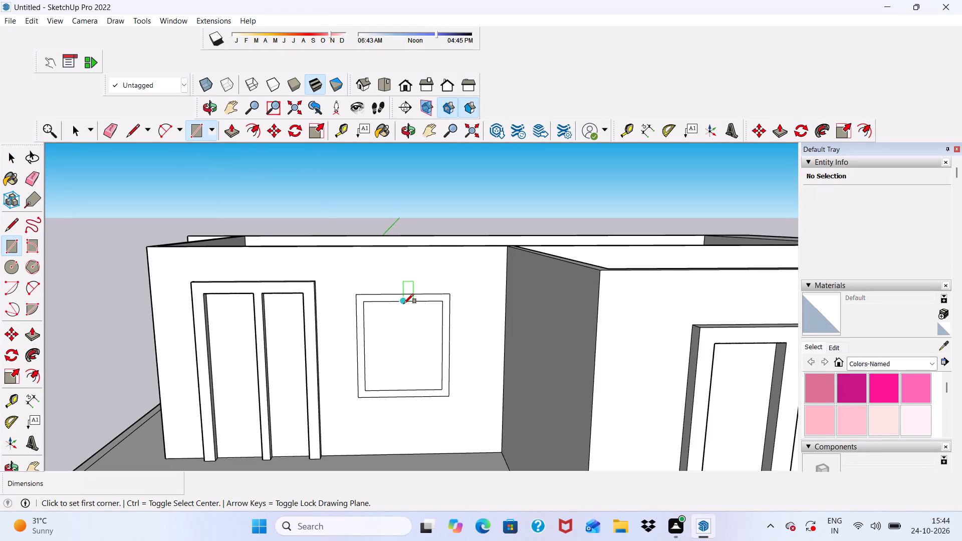
{"action": "left_click", "coordinate": [404, 304]}
{"action": "scroll", "coordinate": [405, 394], "scroll_direction": "up", "scroll_amount": 10}
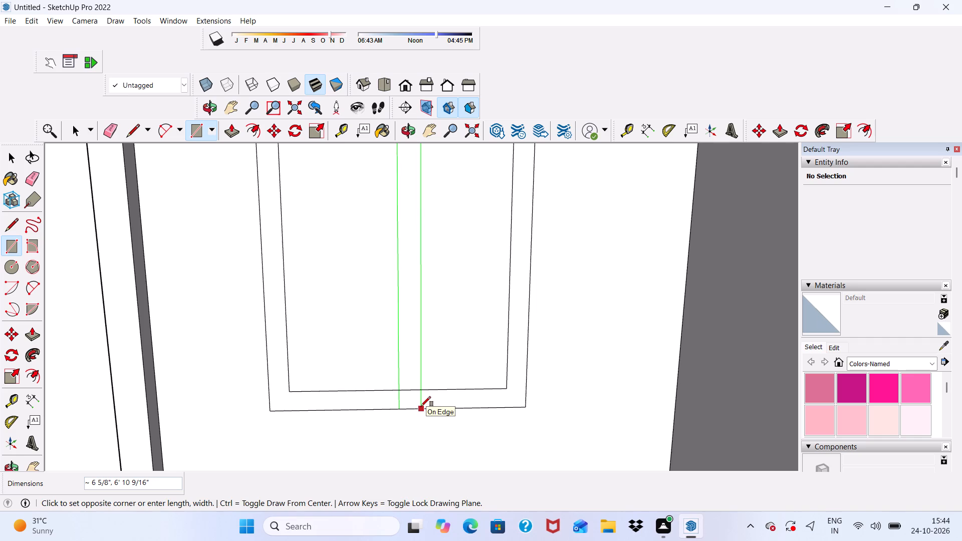
{"action": "left_click", "coordinate": [421, 406]}
{"action": "scroll", "coordinate": [416, 395], "scroll_direction": "down", "scroll_amount": 8}
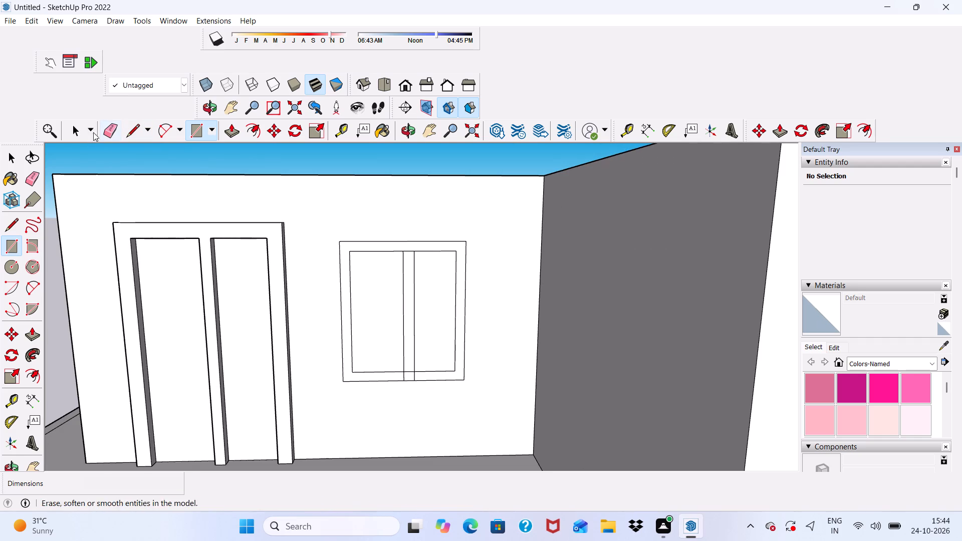
Erase the short edges where the divider meets the window frame at both ends, merging them into one face.
{"action": "left_click", "coordinate": [110, 129]}
{"action": "scroll", "coordinate": [468, 427], "scroll_direction": "up", "scroll_amount": 6}
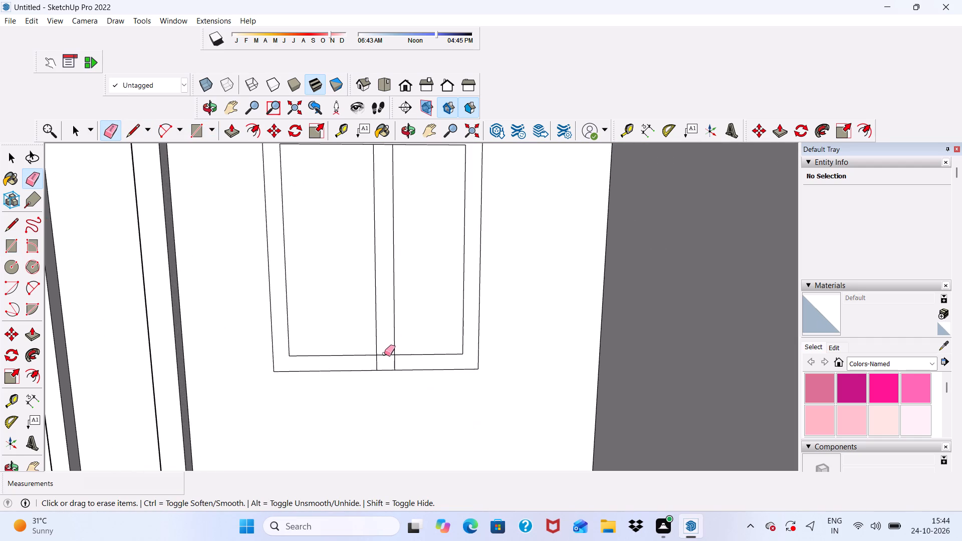
{"action": "left_click_drag", "start_coordinate": [384, 354], "coordinate": [384, 362]}
{"action": "left_click_drag", "start_coordinate": [379, 363], "coordinate": [367, 364]}
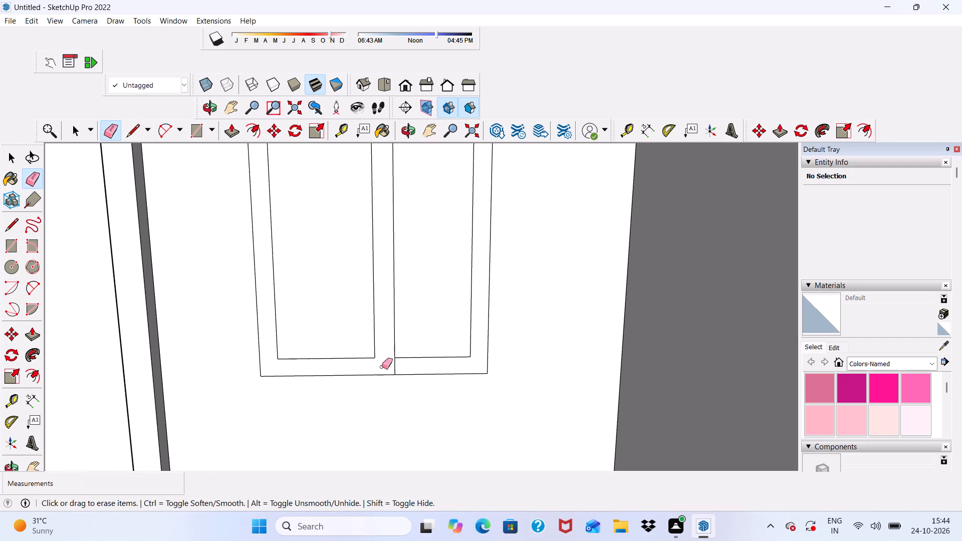
{"action": "left_click_drag", "start_coordinate": [389, 365], "coordinate": [402, 365]}
{"action": "scroll", "coordinate": [402, 364], "scroll_direction": "down", "scroll_amount": 7}
{"action": "scroll", "coordinate": [401, 249], "scroll_direction": "up", "scroll_amount": 5}
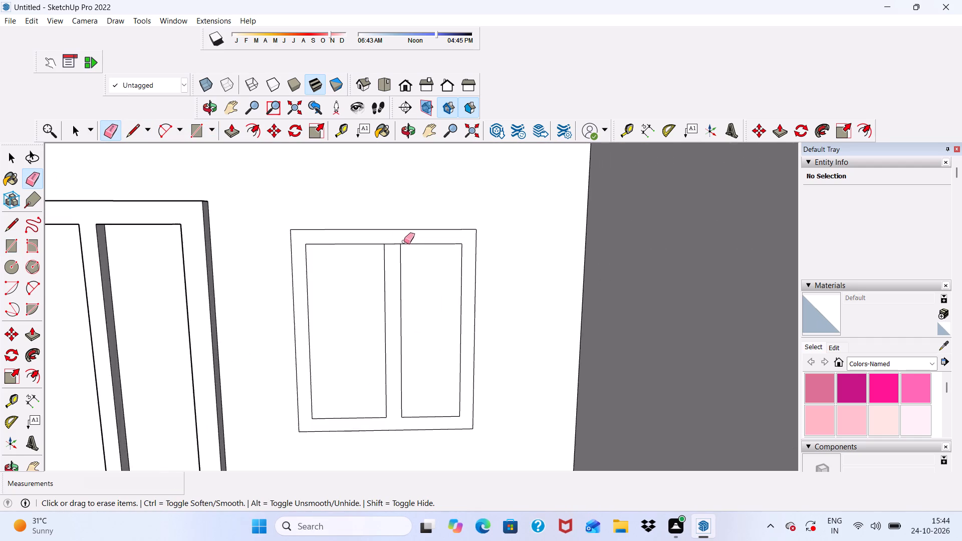
{"action": "scroll", "coordinate": [404, 241], "scroll_direction": "up", "scroll_amount": 7}
{"action": "left_click_drag", "start_coordinate": [392, 241], "coordinate": [392, 255]}
{"action": "scroll", "coordinate": [392, 255], "scroll_direction": "down", "scroll_amount": 4}
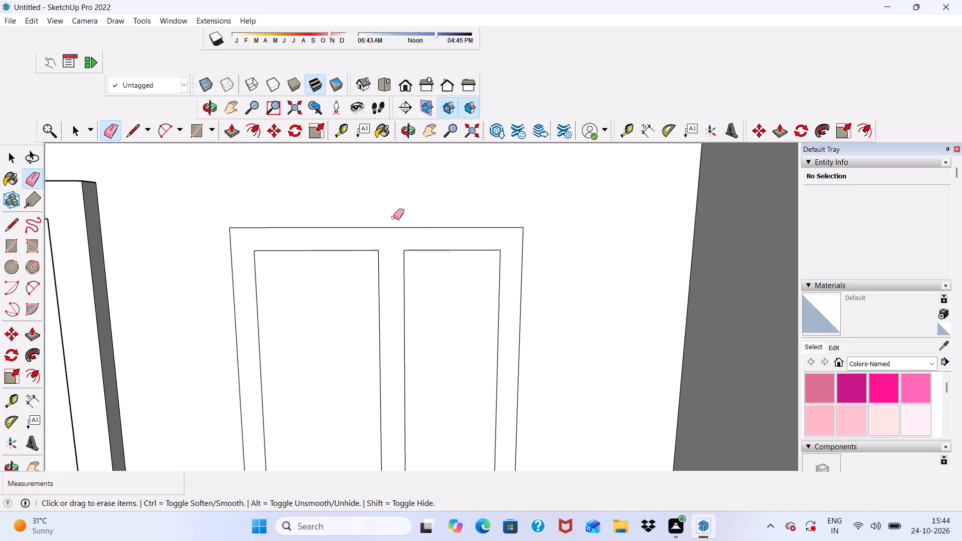
Push/Pull the merged window frame and divider face outward by 6".
{"action": "key", "text": "space"}
{"action": "left_click", "coordinate": [394, 247]}
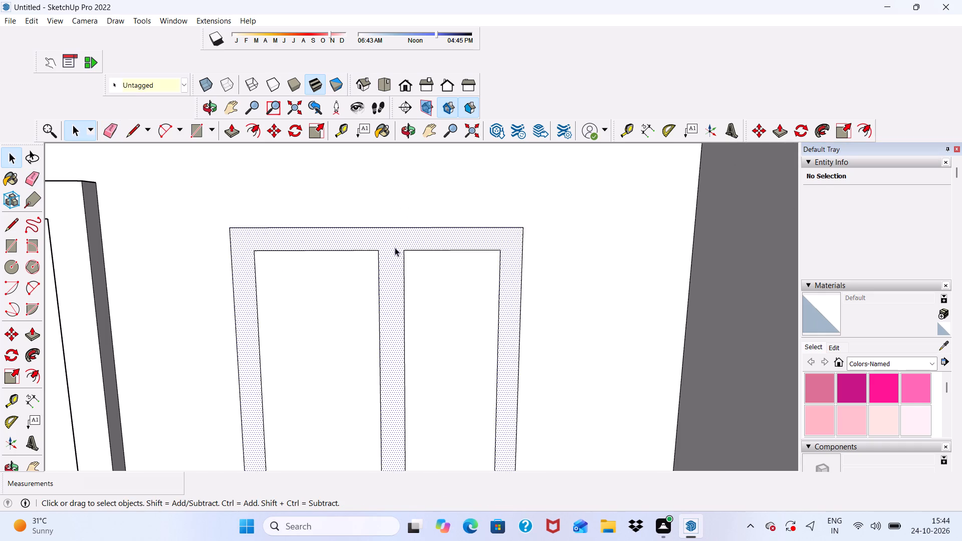
{"action": "scroll", "coordinate": [460, 131], "scroll_direction": "down", "scroll_amount": 4}
{"action": "left_click", "coordinate": [230, 134]}
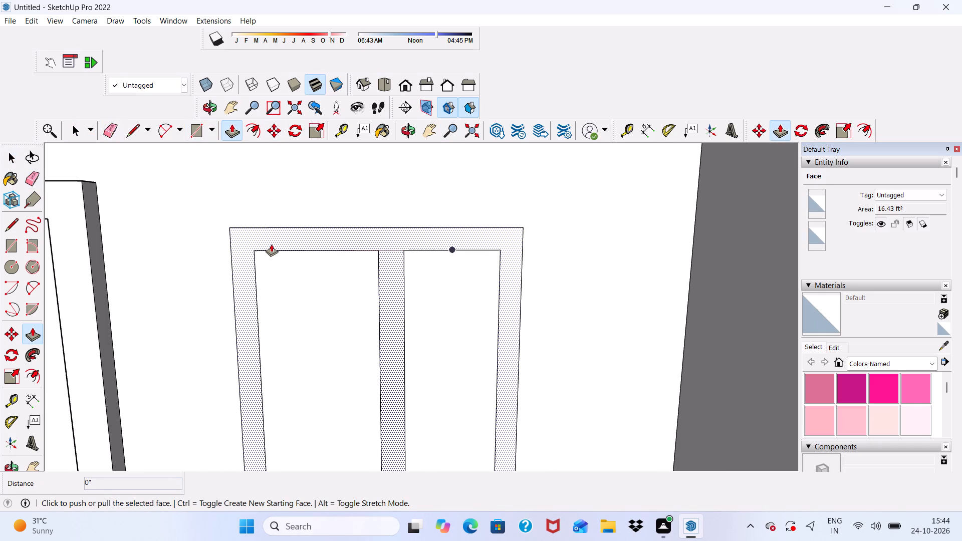
{"action": "left_click", "coordinate": [268, 235]}
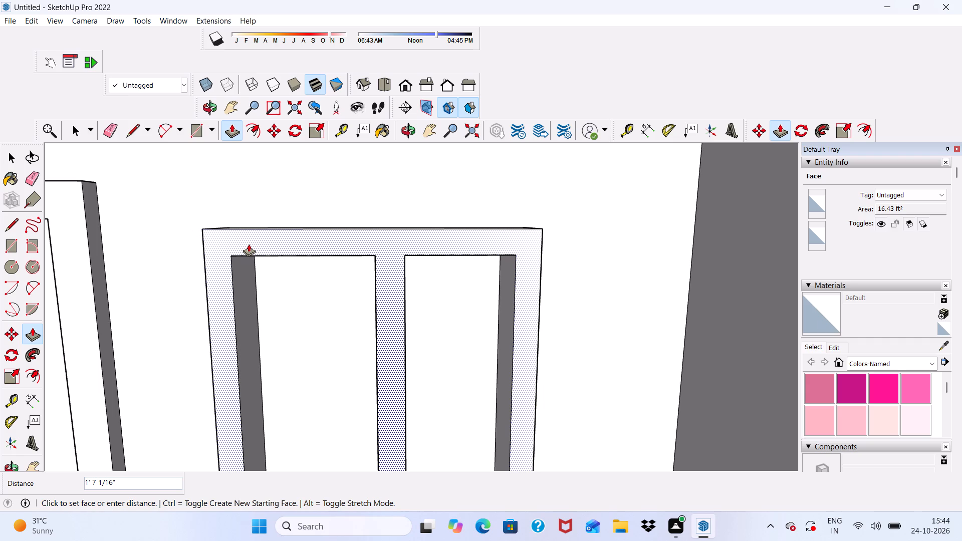
{"action": "key", "text": "6"}
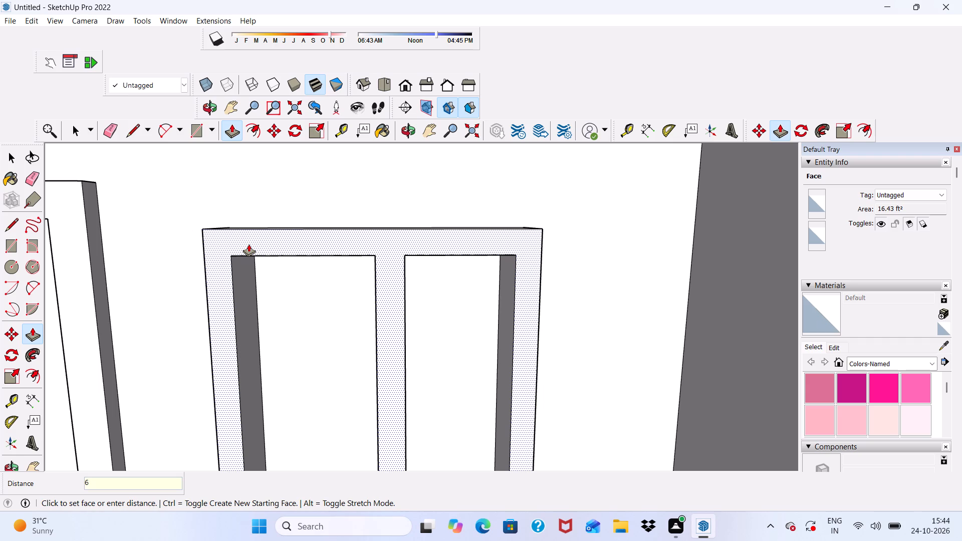
{"action": "key", "text": "shift+quotedbl"}
{"action": "key", "text": "Return"}
{"action": "key", "text": "space"}
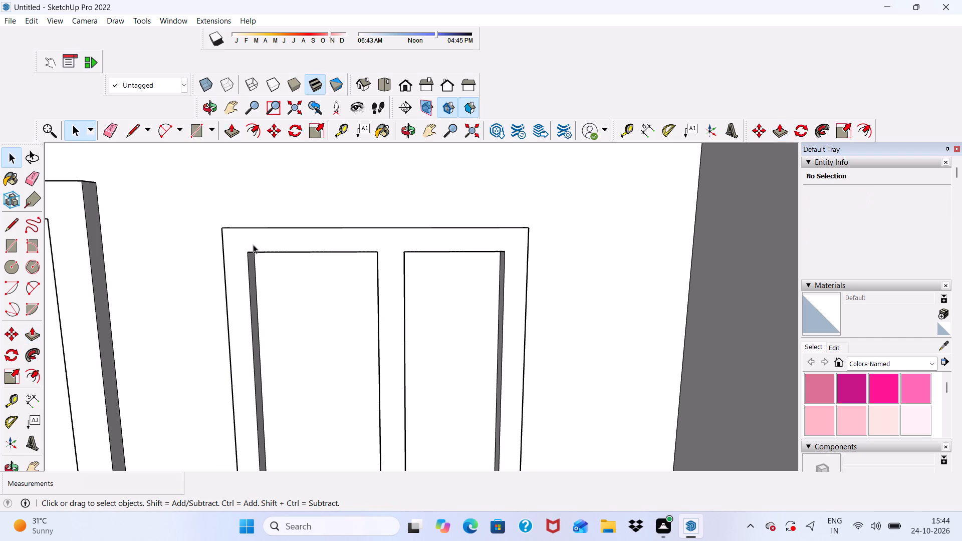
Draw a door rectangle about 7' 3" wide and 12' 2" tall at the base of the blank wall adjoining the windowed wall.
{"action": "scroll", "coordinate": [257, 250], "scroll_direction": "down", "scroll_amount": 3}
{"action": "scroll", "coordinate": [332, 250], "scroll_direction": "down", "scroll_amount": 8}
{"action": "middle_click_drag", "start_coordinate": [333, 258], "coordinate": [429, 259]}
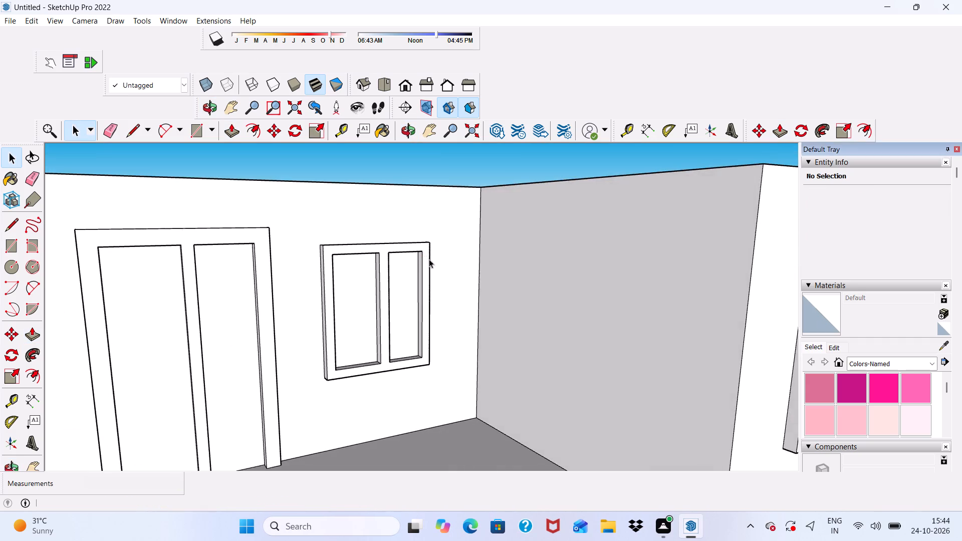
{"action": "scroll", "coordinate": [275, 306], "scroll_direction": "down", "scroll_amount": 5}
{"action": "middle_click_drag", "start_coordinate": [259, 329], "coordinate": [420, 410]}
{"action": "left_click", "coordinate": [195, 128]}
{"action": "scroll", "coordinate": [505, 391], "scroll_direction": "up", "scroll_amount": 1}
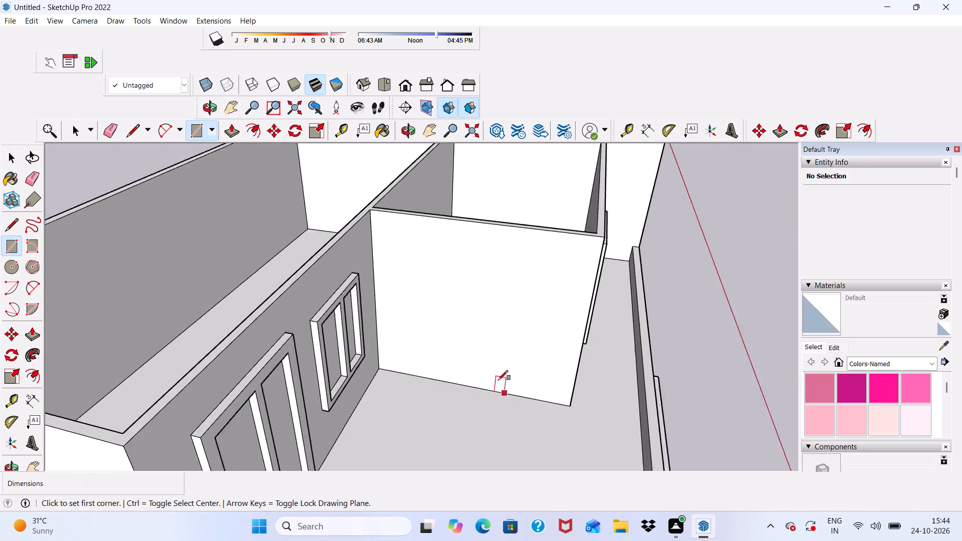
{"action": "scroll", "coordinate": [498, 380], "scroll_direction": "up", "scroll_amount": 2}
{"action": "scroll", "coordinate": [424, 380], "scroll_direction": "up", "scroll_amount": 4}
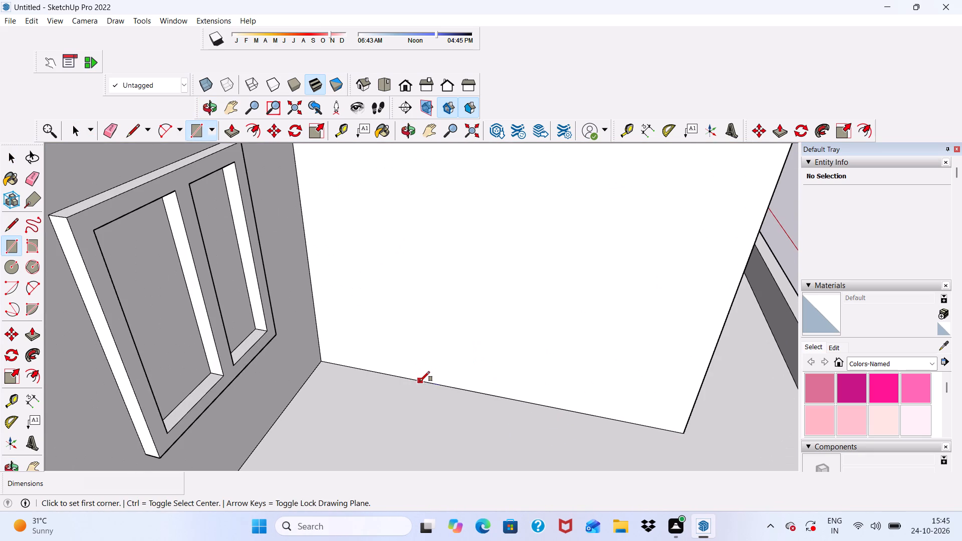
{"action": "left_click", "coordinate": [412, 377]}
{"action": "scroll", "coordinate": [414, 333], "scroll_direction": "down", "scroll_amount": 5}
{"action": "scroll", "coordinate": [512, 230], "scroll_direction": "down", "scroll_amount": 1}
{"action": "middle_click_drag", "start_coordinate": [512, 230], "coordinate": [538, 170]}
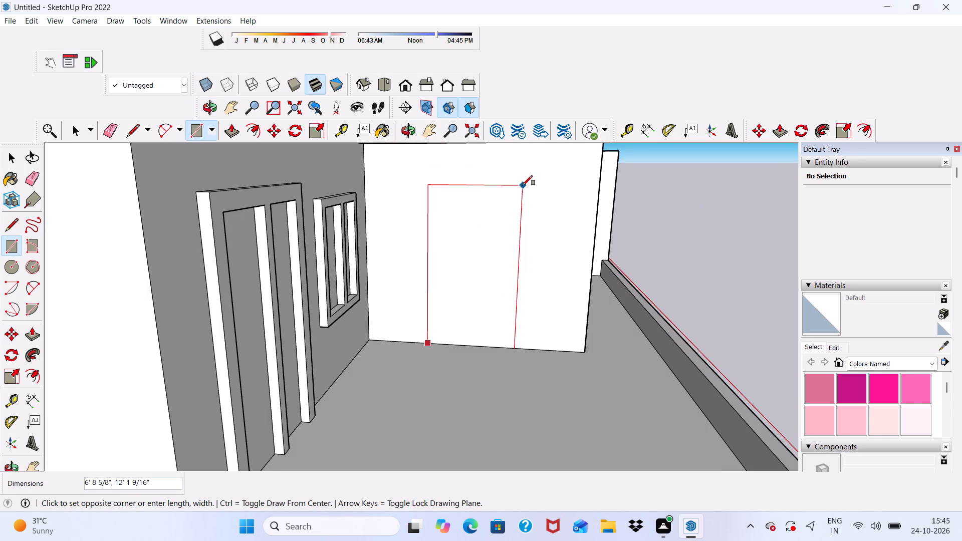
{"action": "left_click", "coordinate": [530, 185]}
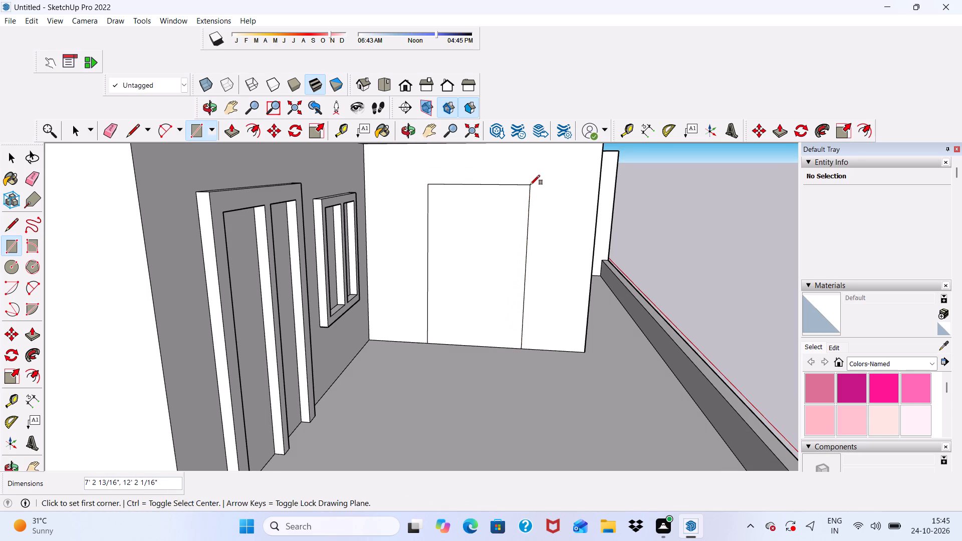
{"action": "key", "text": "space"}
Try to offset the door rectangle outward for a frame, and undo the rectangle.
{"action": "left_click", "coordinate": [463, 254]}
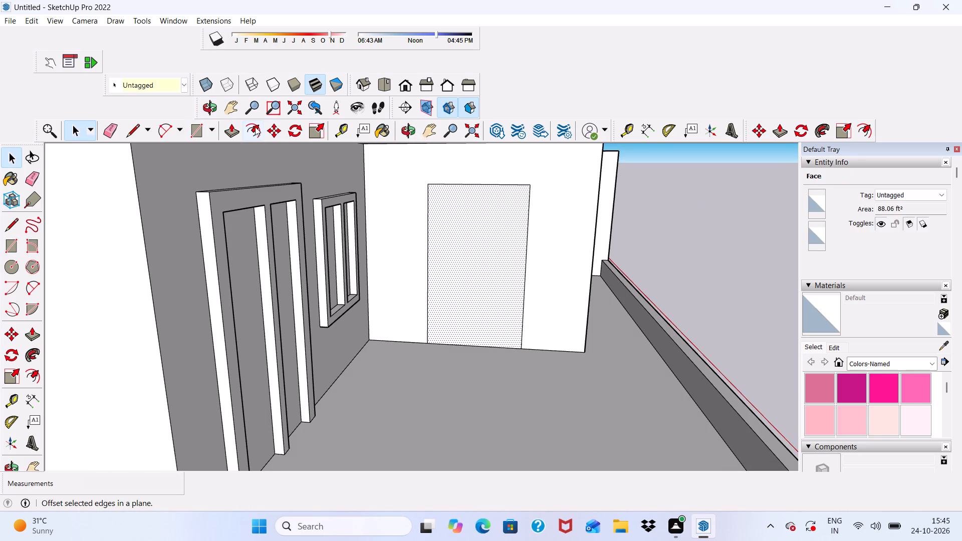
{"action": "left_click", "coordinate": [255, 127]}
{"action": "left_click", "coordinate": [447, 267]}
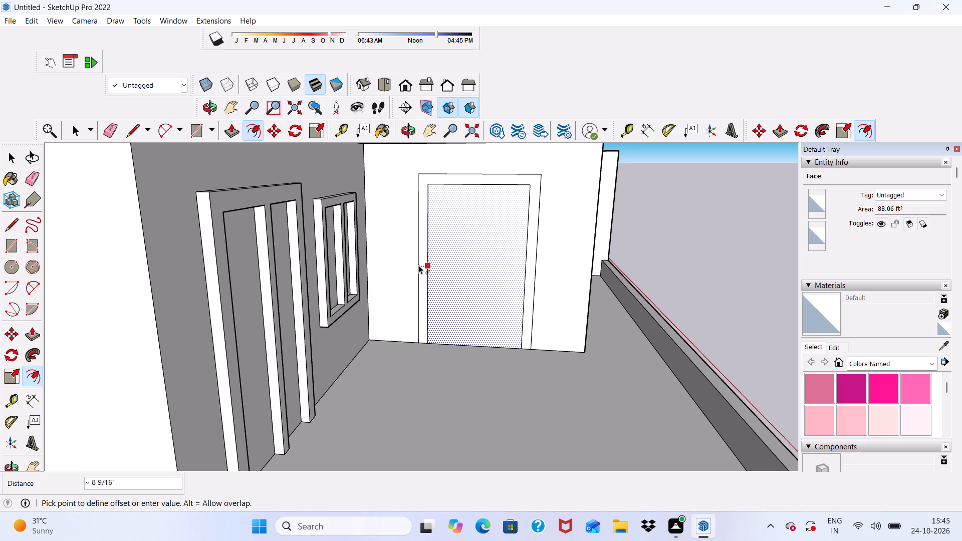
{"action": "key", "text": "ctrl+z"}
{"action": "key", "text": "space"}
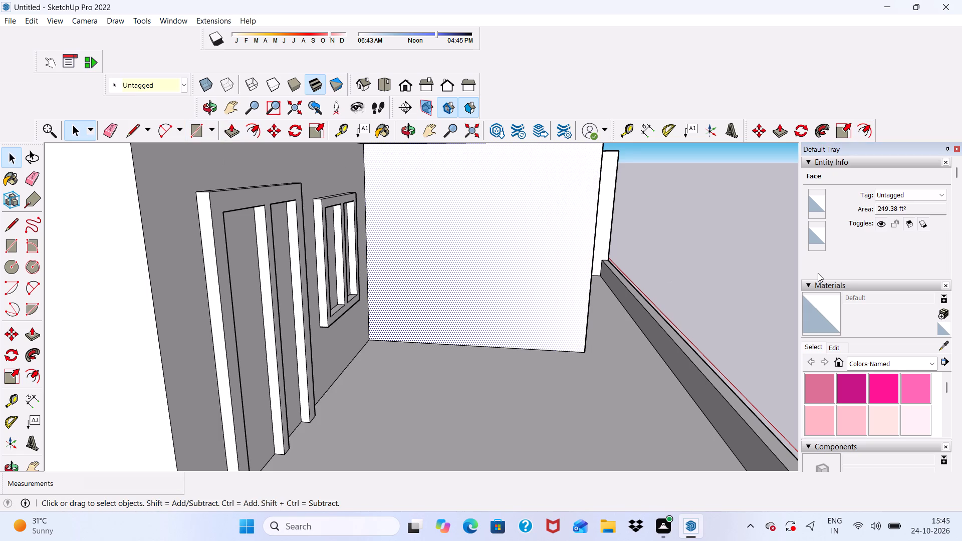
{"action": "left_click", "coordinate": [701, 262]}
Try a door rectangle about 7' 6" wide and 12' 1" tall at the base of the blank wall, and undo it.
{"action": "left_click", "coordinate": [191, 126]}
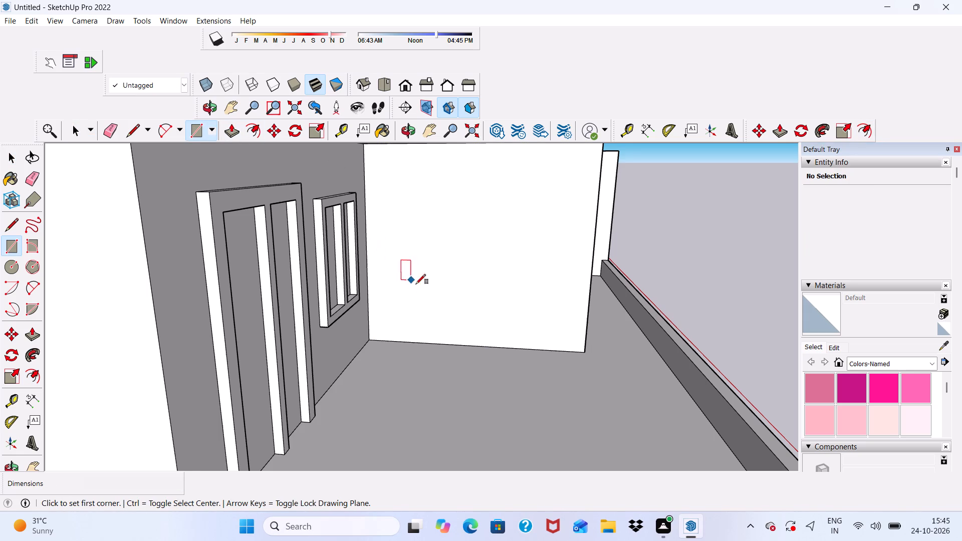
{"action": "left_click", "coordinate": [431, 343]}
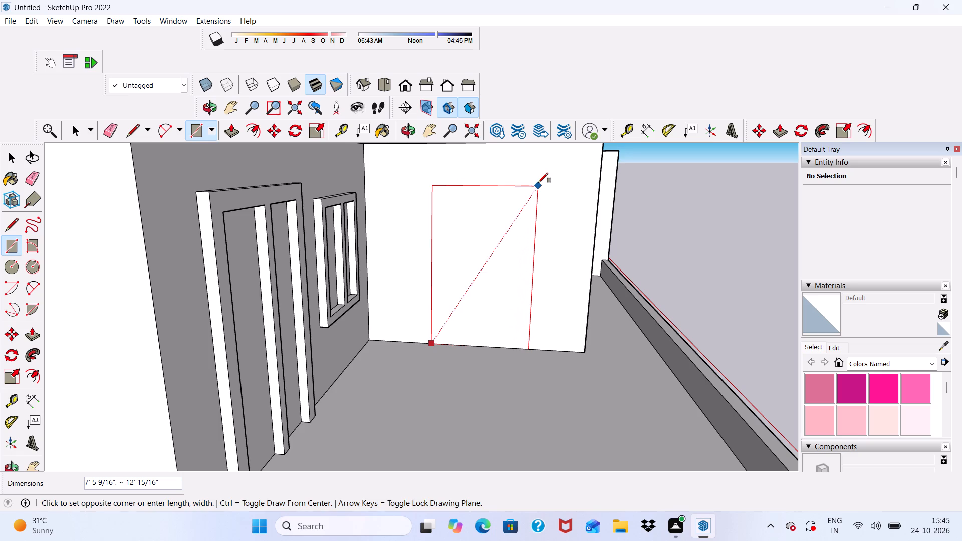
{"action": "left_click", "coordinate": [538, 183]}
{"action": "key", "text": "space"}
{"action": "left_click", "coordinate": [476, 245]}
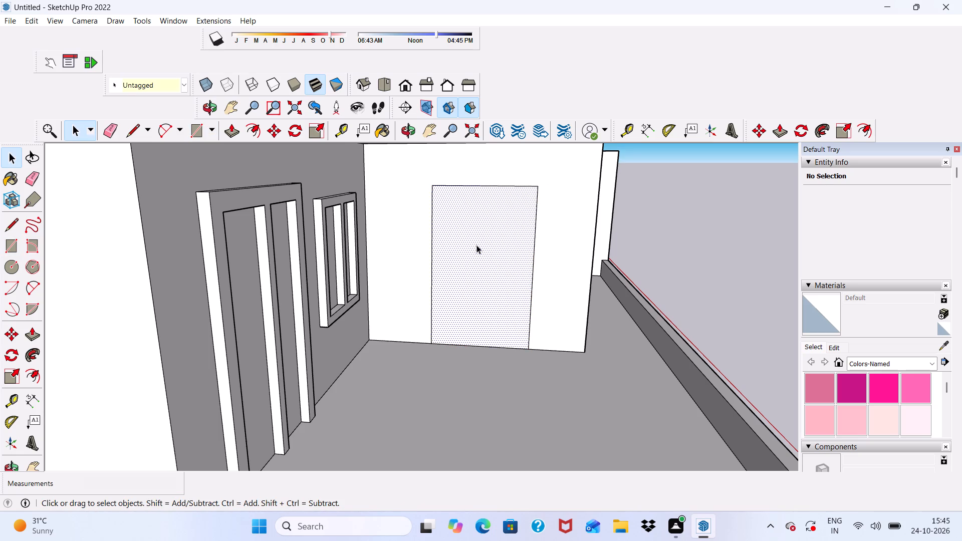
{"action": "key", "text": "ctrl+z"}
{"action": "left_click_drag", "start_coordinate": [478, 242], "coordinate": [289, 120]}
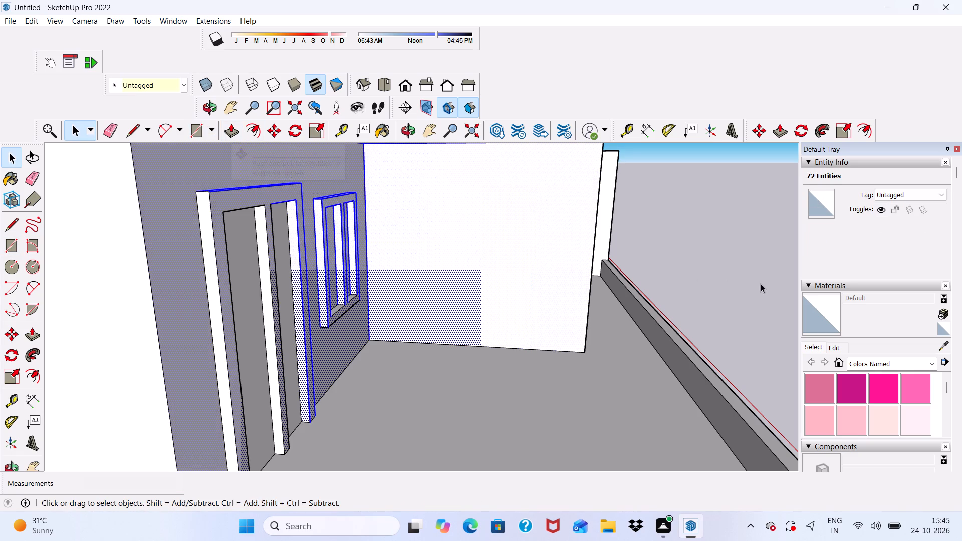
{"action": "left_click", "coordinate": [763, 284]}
Draw a door rectangle about 6' wide and 12 1/2' tall on the blank adjoining wall, starting from its base edge.
{"action": "left_click", "coordinate": [196, 127]}
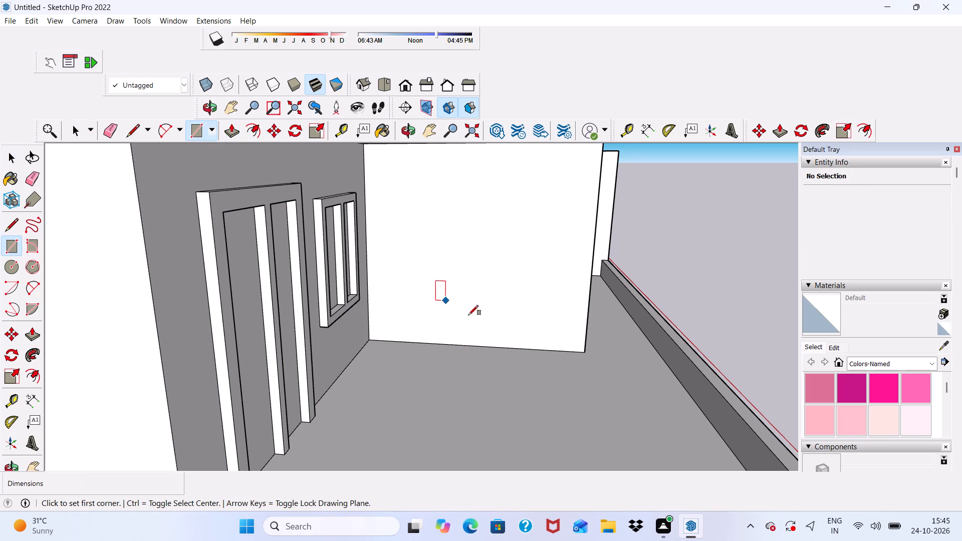
{"action": "left_click", "coordinate": [446, 342]}
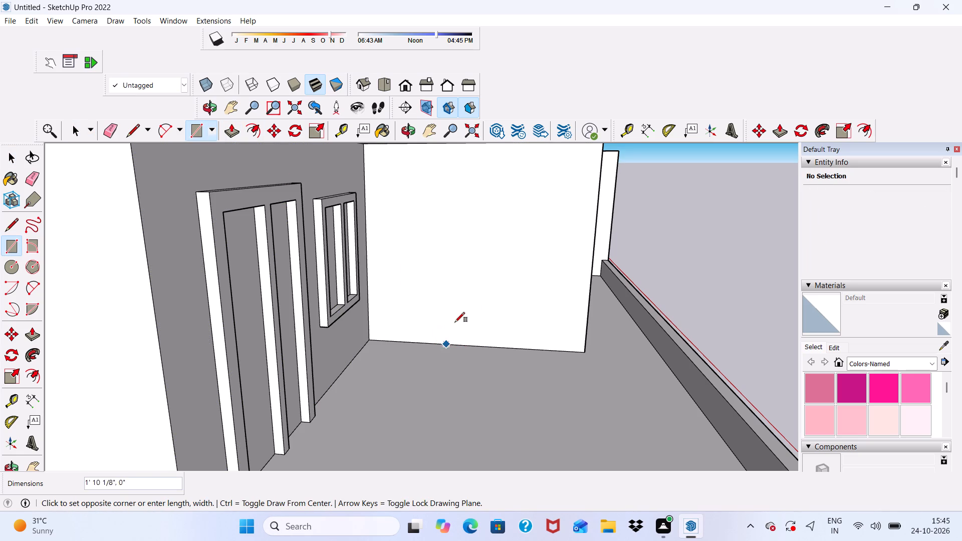
{"action": "left_click", "coordinate": [537, 178]}
{"action": "key", "text": "space"}
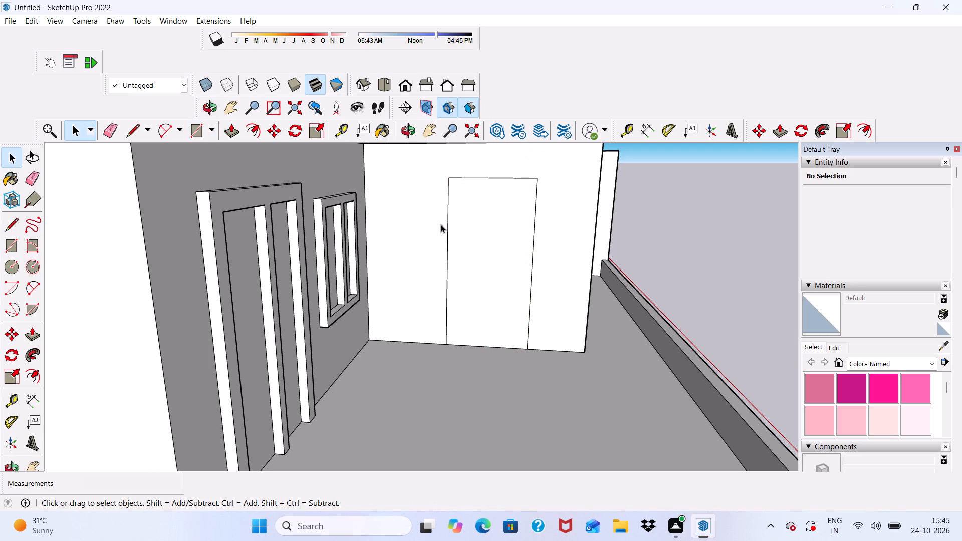
Offset the door rectangle on the adjoining wall outward by about 10 1/2" to outline the door frame.
{"action": "left_click", "coordinate": [249, 130]}
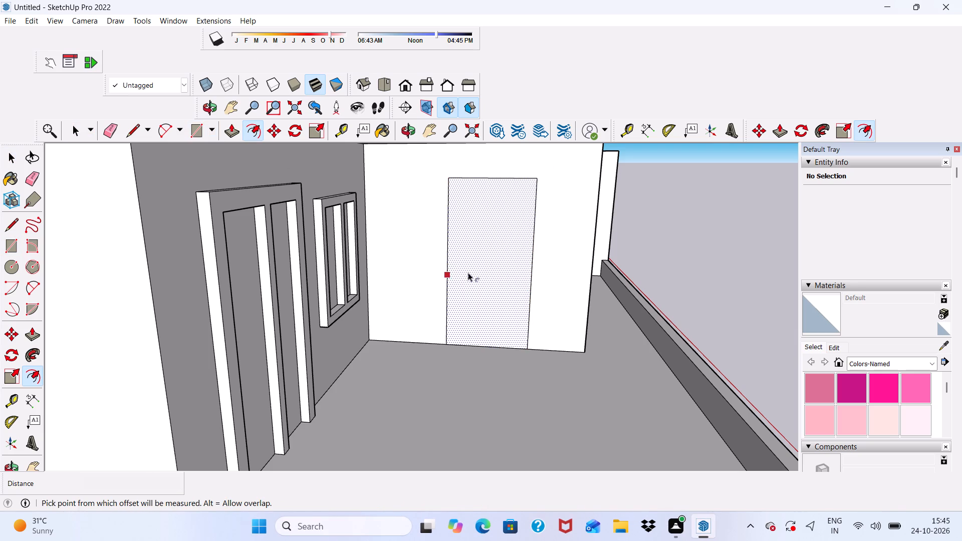
{"action": "left_click", "coordinate": [454, 267]}
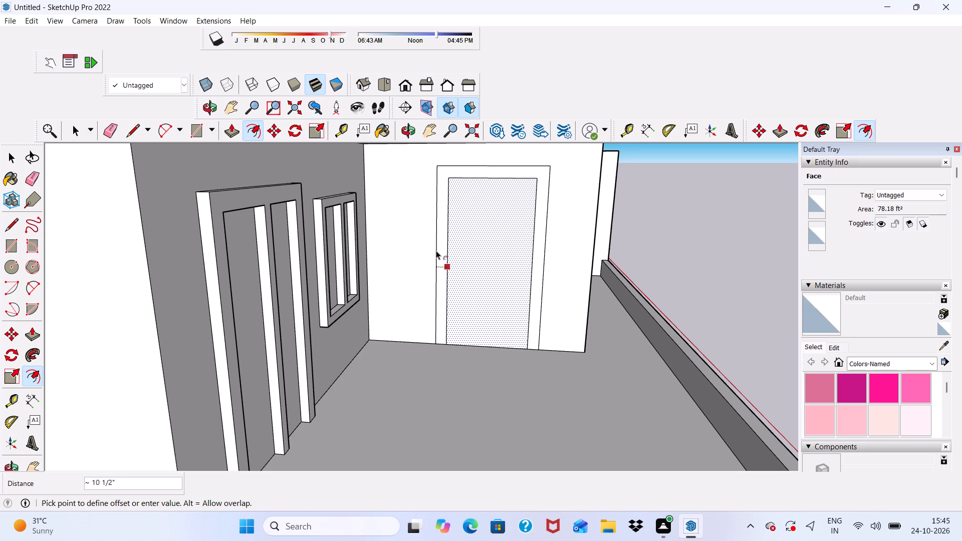
{"action": "left_click", "coordinate": [435, 250]}
{"action": "key", "text": "space"}
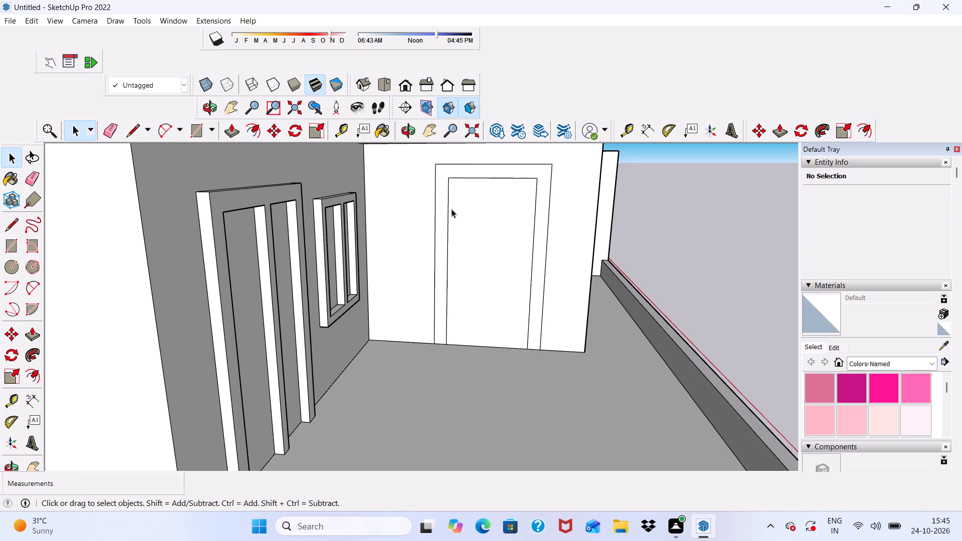
Pull the door frame face out 6" from the wall.
{"action": "scroll", "coordinate": [450, 208], "scroll_direction": "up", "scroll_amount": 7}
{"action": "left_click", "coordinate": [434, 188]}
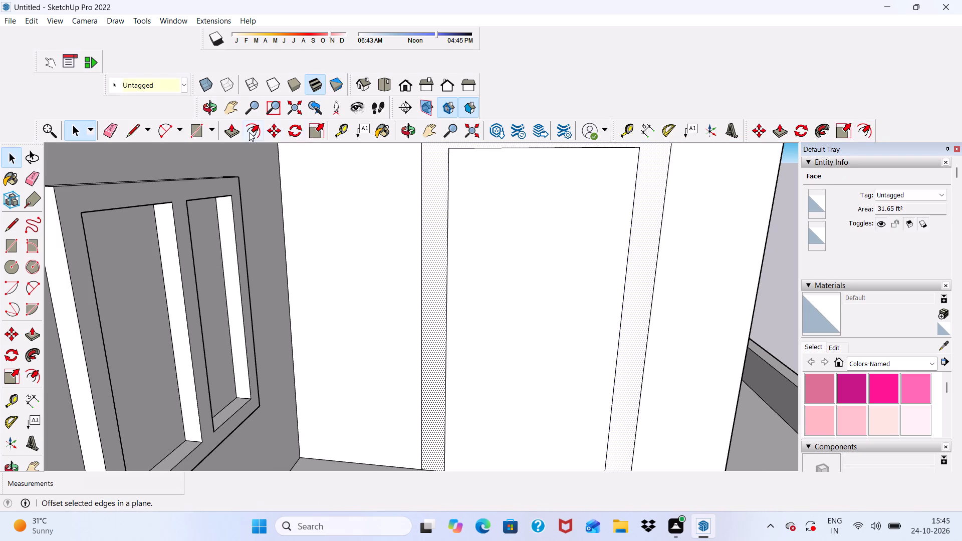
{"action": "left_click", "coordinate": [235, 128]}
{"action": "left_click", "coordinate": [435, 240]}
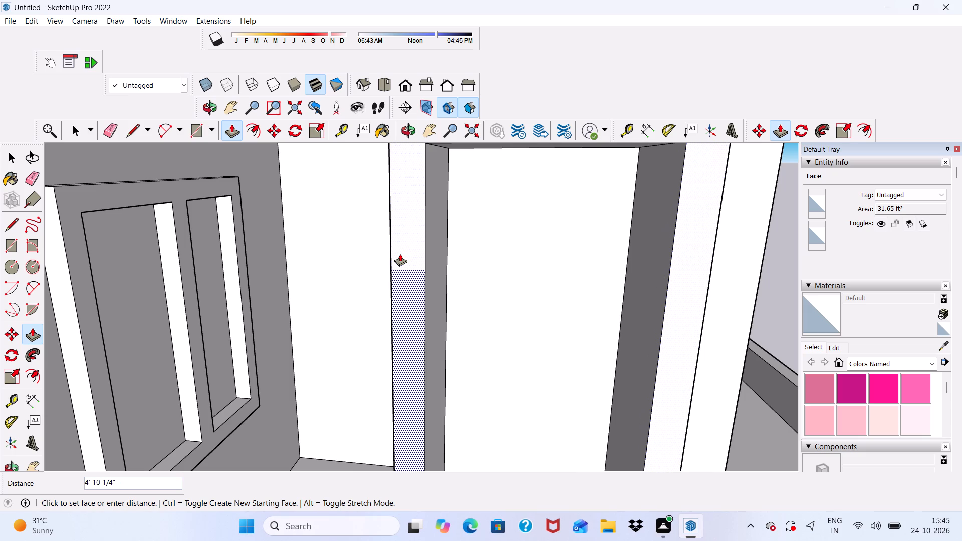
{"action": "type", "text": "6\""}
{"action": "key", "text": "Return"}
{"action": "key", "text": "space"}
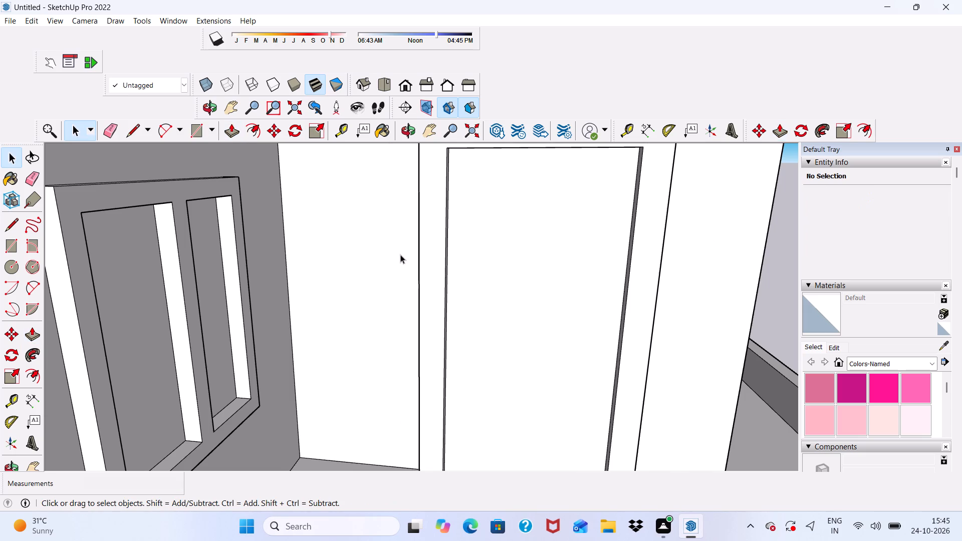
Pull the door panel inside the frame out 3".
{"action": "scroll", "coordinate": [473, 211], "scroll_direction": "down", "scroll_amount": 4}
{"action": "left_click", "coordinate": [557, 216]}
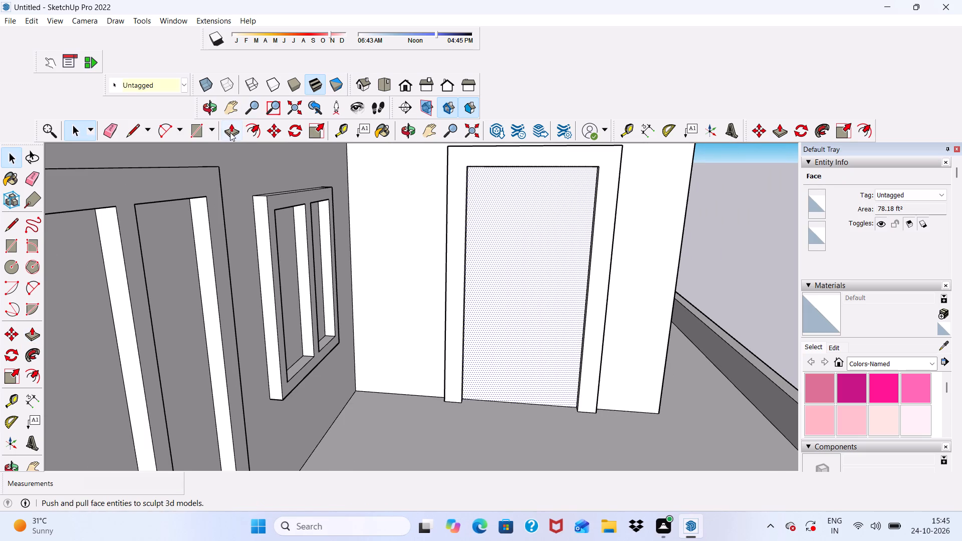
{"action": "left_click", "coordinate": [230, 132]}
{"action": "left_click", "coordinate": [524, 244]}
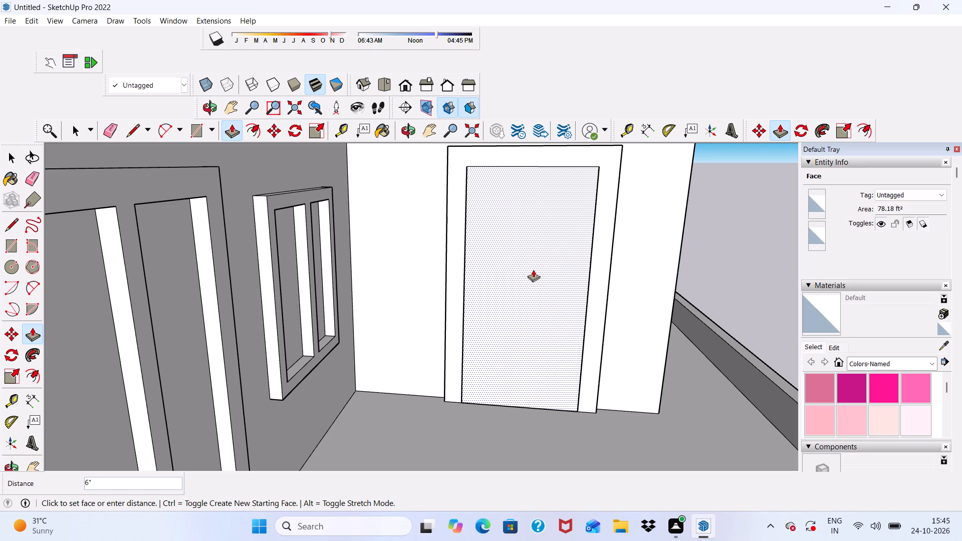
{"action": "type", "text": "3\""}
{"action": "key", "text": "Return"}
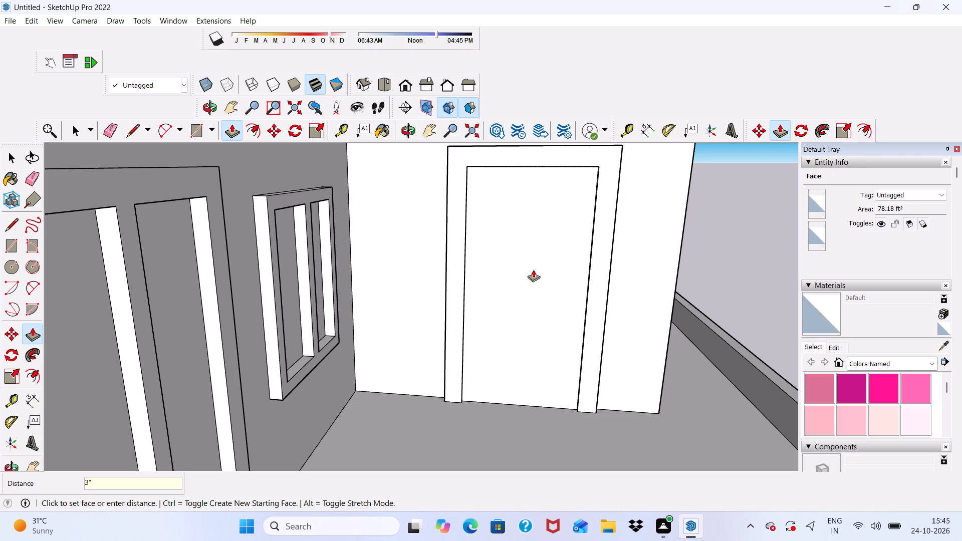
{"action": "scroll", "coordinate": [532, 267], "scroll_direction": "down", "scroll_amount": 1}
{"action": "scroll", "coordinate": [532, 267], "scroll_direction": "up", "scroll_amount": 4}
{"action": "middle_click_drag", "start_coordinate": [532, 274], "coordinate": [440, 251]}
{"action": "key", "text": "space"}
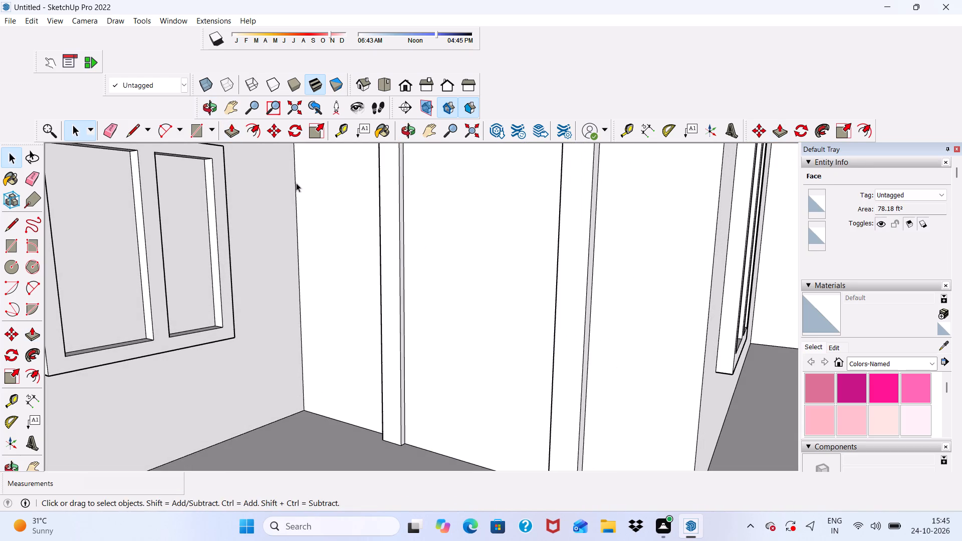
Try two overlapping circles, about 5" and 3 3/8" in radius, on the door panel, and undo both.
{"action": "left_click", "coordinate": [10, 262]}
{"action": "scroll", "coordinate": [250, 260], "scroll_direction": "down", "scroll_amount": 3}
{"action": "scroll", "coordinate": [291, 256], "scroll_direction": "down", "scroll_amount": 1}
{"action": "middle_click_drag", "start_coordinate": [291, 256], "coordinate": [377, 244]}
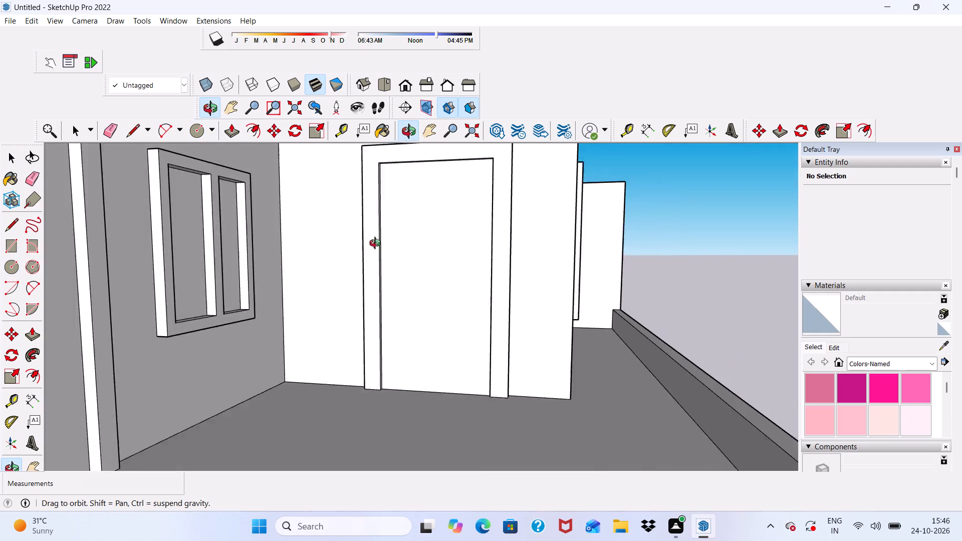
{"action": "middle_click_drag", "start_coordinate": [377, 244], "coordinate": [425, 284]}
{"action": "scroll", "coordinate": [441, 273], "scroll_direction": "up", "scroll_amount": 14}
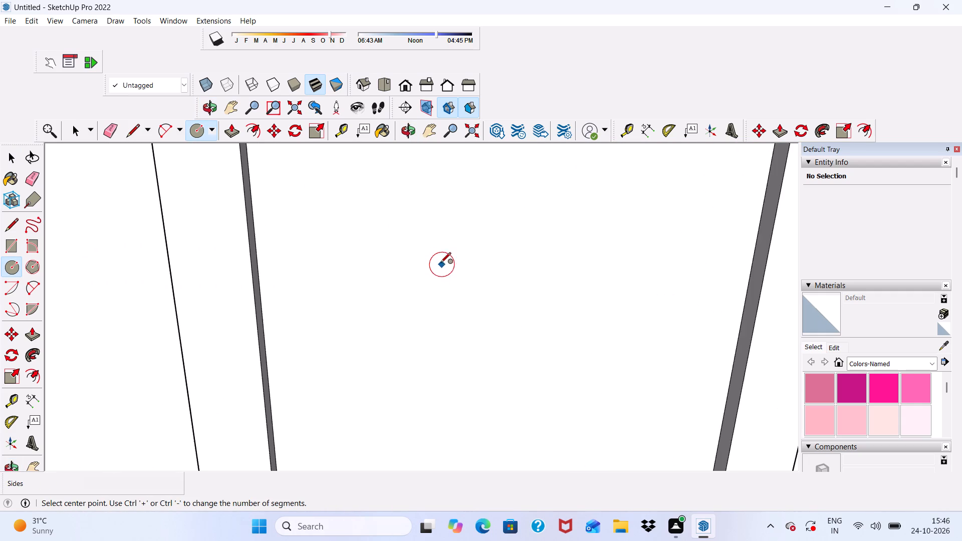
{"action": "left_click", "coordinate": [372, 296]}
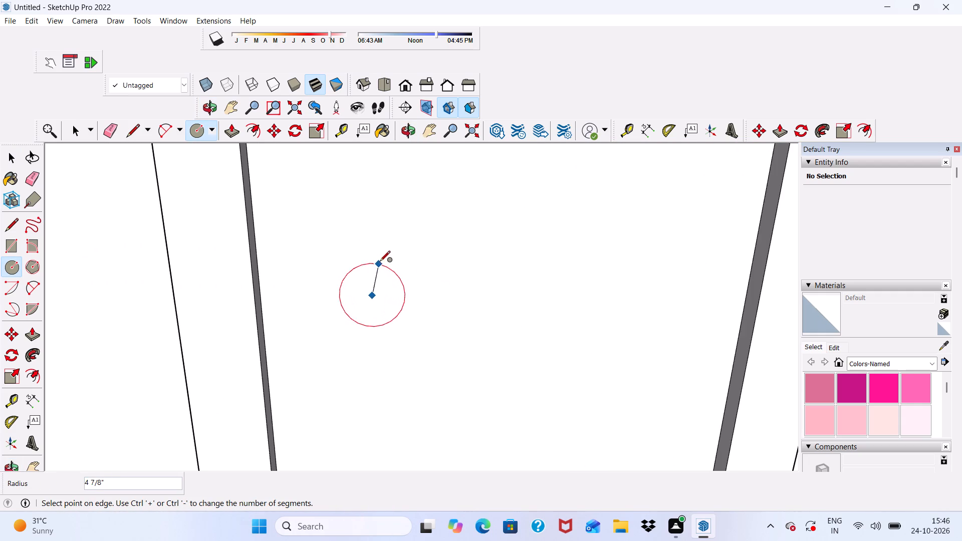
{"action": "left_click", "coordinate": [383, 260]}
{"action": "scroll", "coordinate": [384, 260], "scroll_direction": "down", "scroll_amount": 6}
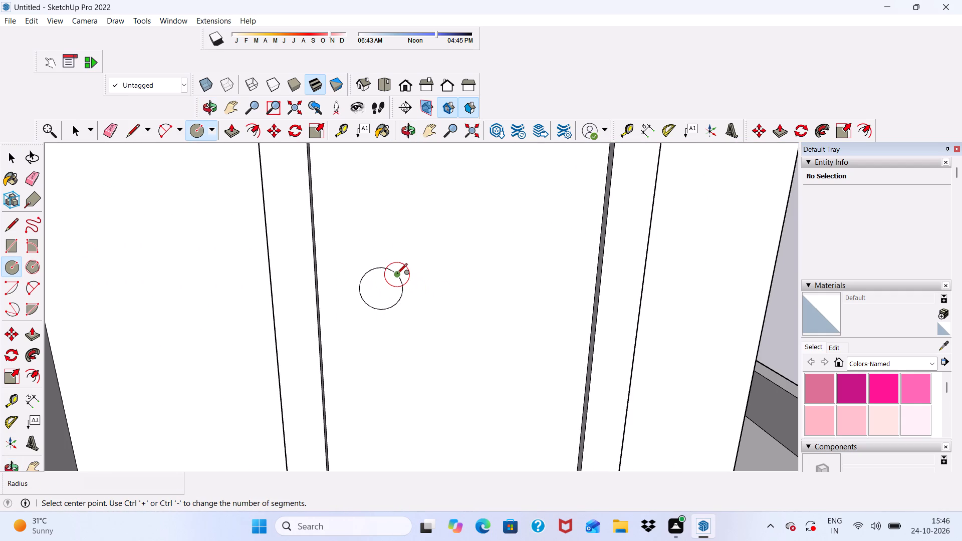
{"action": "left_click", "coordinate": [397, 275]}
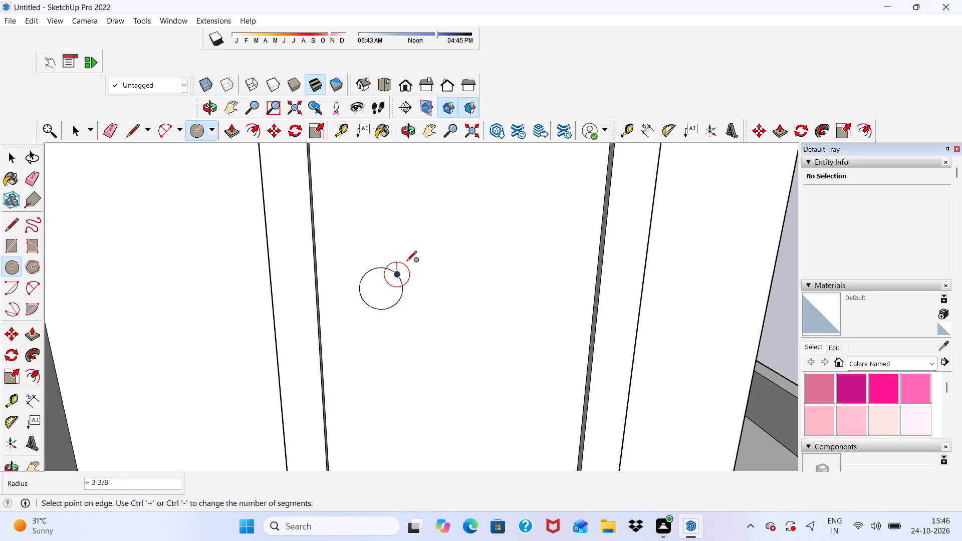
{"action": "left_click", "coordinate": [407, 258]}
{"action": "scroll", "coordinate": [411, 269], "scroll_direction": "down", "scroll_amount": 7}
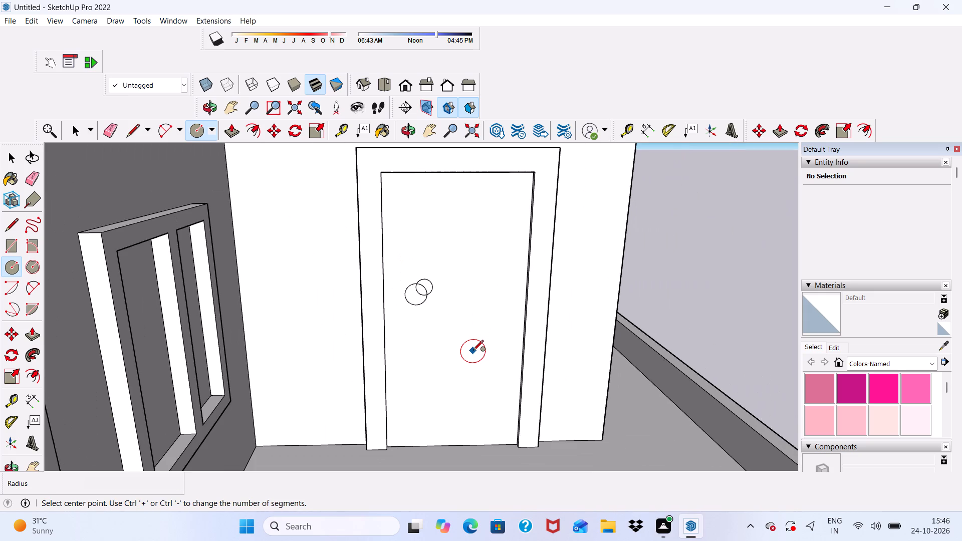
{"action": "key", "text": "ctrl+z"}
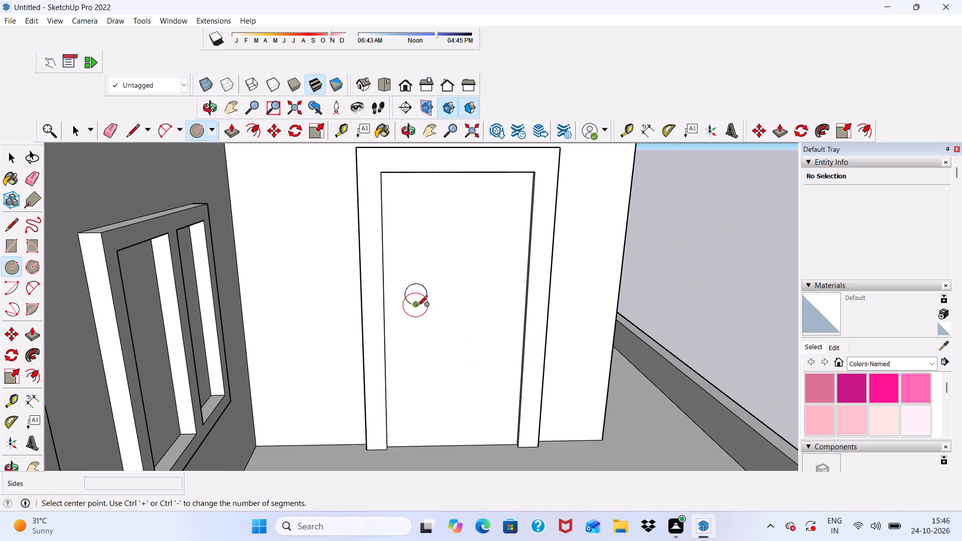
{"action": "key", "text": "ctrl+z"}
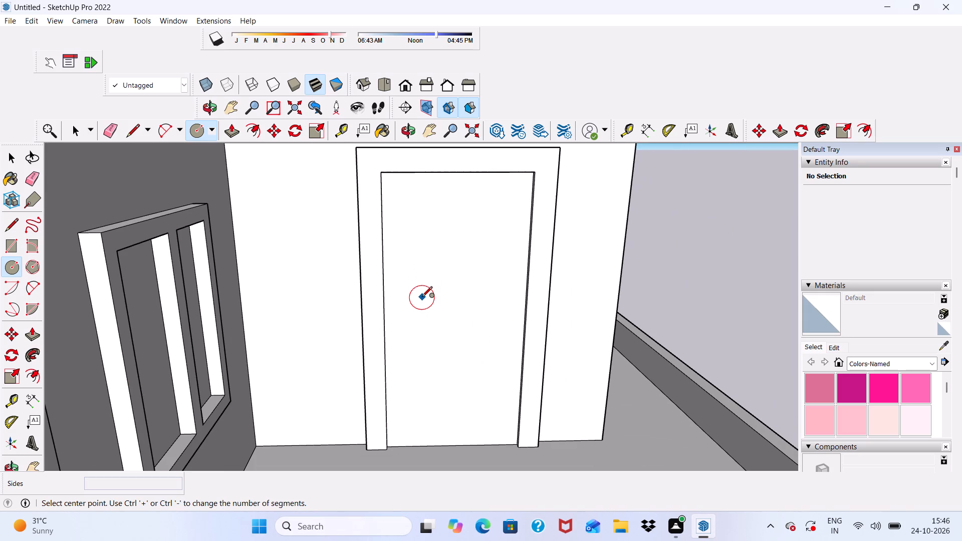
Draw a circle about 1' 5/8" in radius on the door panel, near its left edge at mid-height.
{"action": "left_click", "coordinate": [422, 298]}
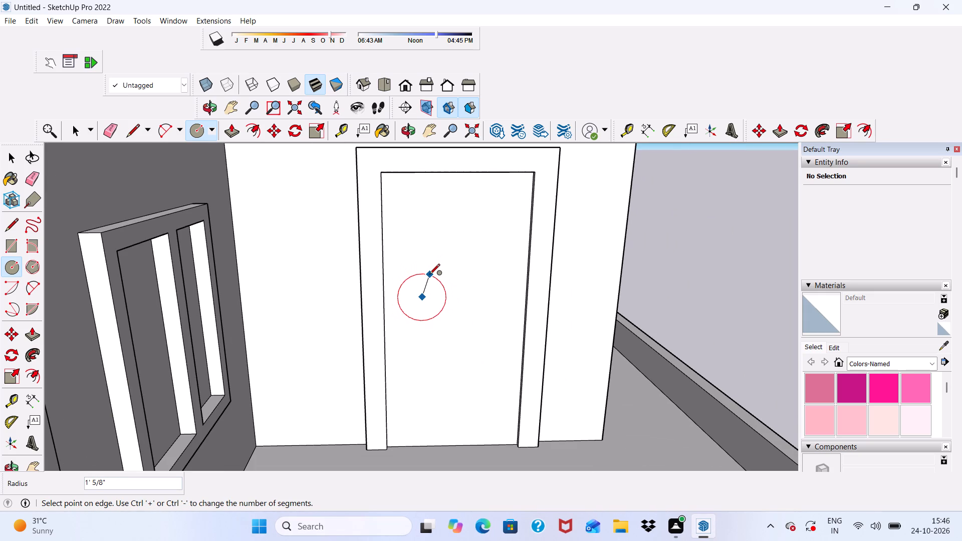
{"action": "left_click", "coordinate": [429, 275]}
{"action": "key", "text": "space"}
Pull the circle on the door panel out 3" to form the round handle.
{"action": "left_click", "coordinate": [421, 293]}
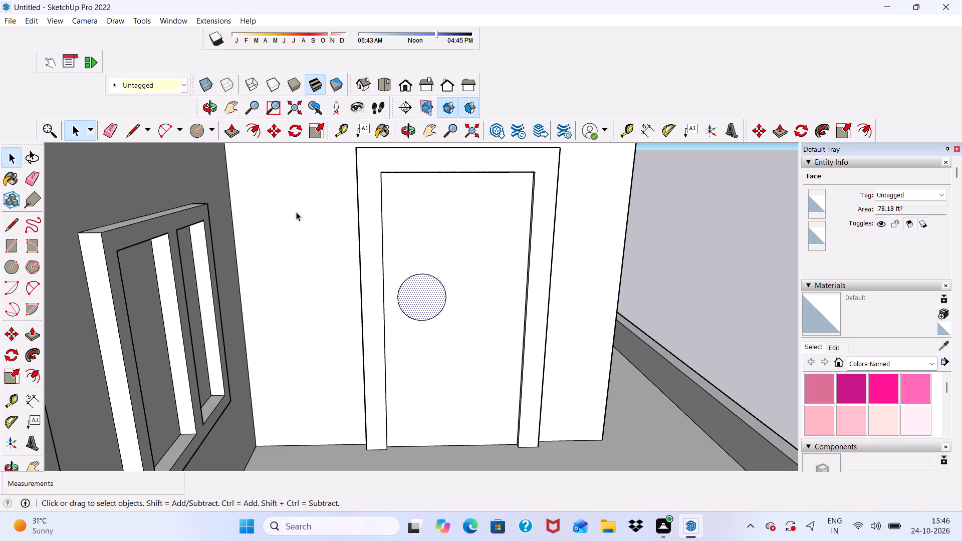
{"action": "left_click", "coordinate": [227, 131]}
{"action": "left_click", "coordinate": [417, 290]}
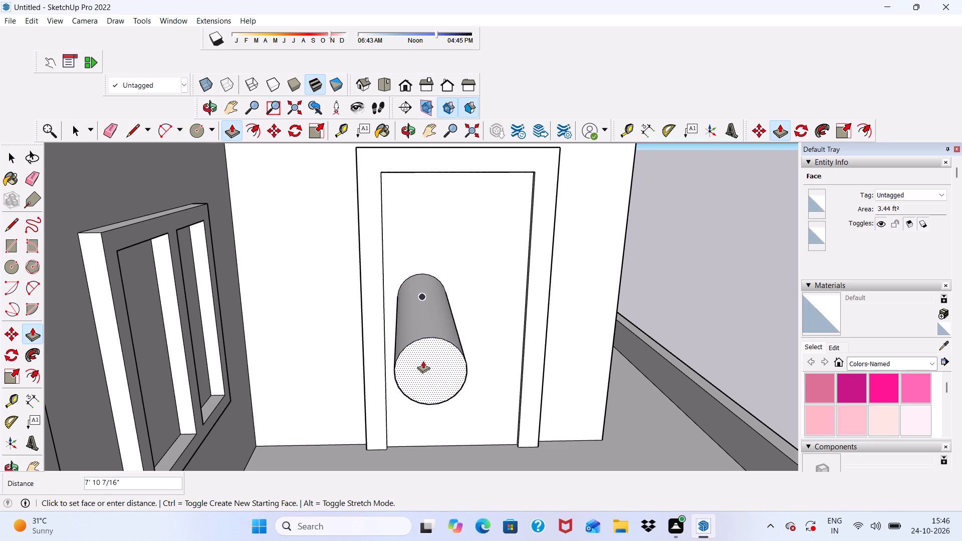
{"action": "key", "text": "3"}
{"action": "key", "text": "shift+quotedbl"}
{"action": "key", "text": "Return"}
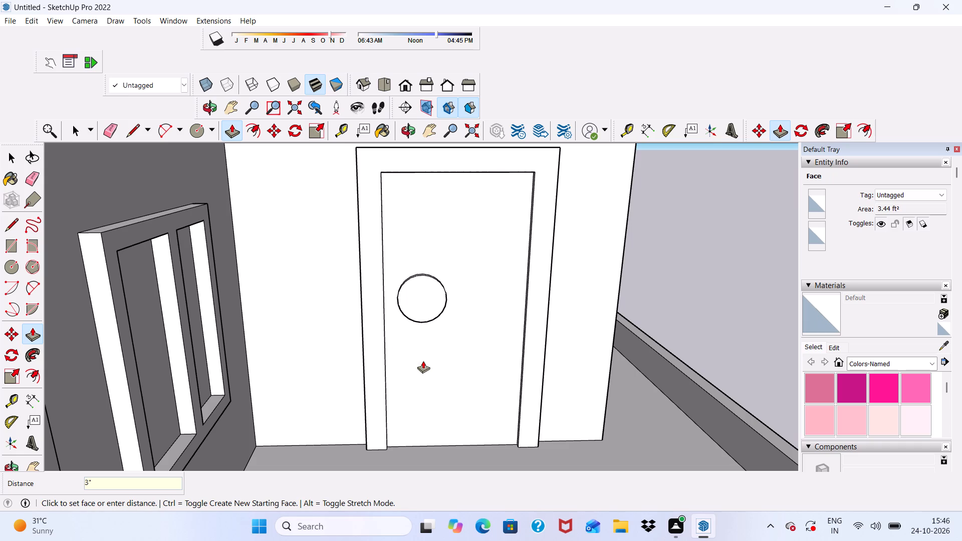
{"action": "key", "text": "space"}
Examine the whole building from several sides, checking the upper-floor doors, windows and slab.
{"action": "scroll", "coordinate": [423, 361], "scroll_direction": "down", "scroll_amount": 9}
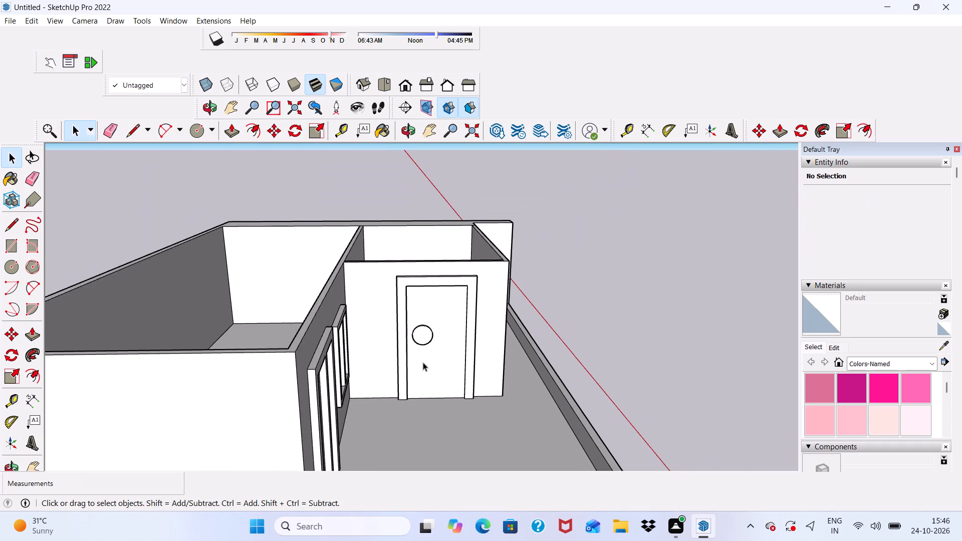
{"action": "middle_click_drag", "start_coordinate": [423, 362], "coordinate": [339, 340]}
{"action": "scroll", "coordinate": [423, 362], "scroll_direction": "down", "scroll_amount": 1}
{"action": "scroll", "coordinate": [339, 340], "scroll_direction": "down", "scroll_amount": 6}
{"action": "scroll", "coordinate": [420, 318], "scroll_direction": "up", "scroll_amount": 4}
{"action": "scroll", "coordinate": [421, 318], "scroll_direction": "down", "scroll_amount": 2}
{"action": "middle_click_drag", "start_coordinate": [421, 317], "coordinate": [315, 316]}
{"action": "scroll", "coordinate": [316, 316], "scroll_direction": "down", "scroll_amount": 1}
{"action": "scroll", "coordinate": [475, 323], "scroll_direction": "up", "scroll_amount": 5}
{"action": "scroll", "coordinate": [470, 324], "scroll_direction": "down", "scroll_amount": 5}
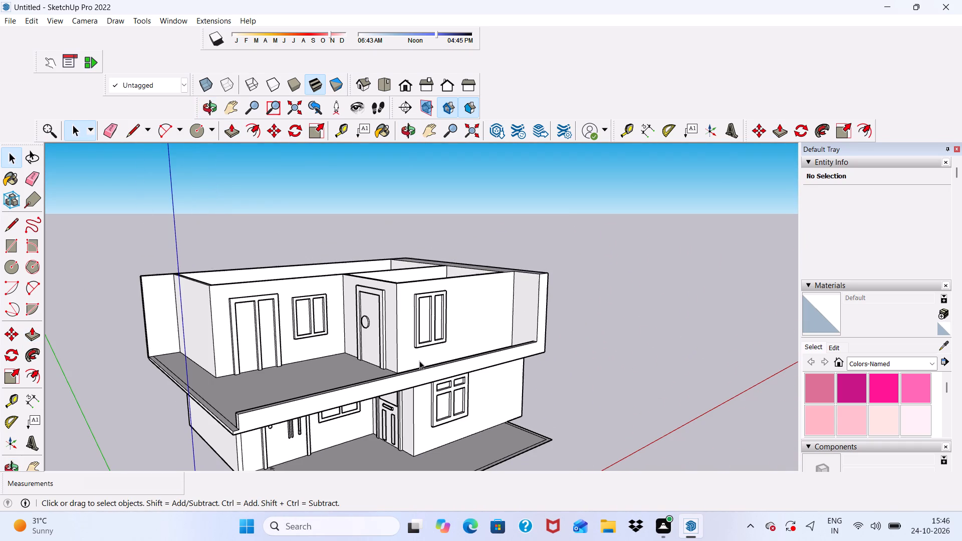
{"action": "middle_click_drag", "start_coordinate": [419, 361], "coordinate": [356, 367]}
{"action": "scroll", "coordinate": [356, 360], "scroll_direction": "up", "scroll_amount": 1}
{"action": "scroll", "coordinate": [357, 347], "scroll_direction": "down", "scroll_amount": 4}
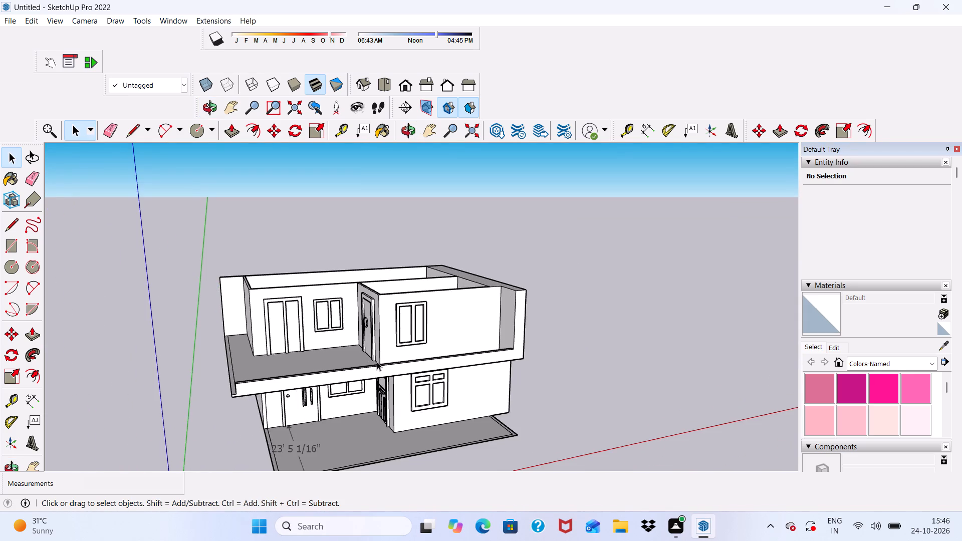
{"action": "scroll", "coordinate": [382, 360], "scroll_direction": "down", "scroll_amount": 4}
{"action": "scroll", "coordinate": [413, 331], "scroll_direction": "up", "scroll_amount": 3}
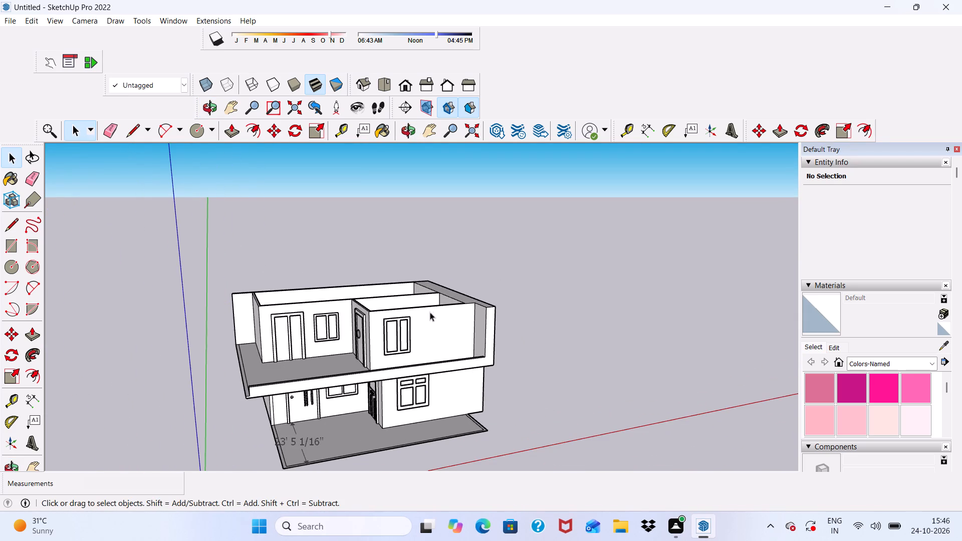
{"action": "scroll", "coordinate": [434, 308], "scroll_direction": "down", "scroll_amount": 4}
{"action": "middle_click_drag", "start_coordinate": [434, 310], "coordinate": [353, 360]}
{"action": "scroll", "coordinate": [335, 310], "scroll_direction": "up", "scroll_amount": 5}
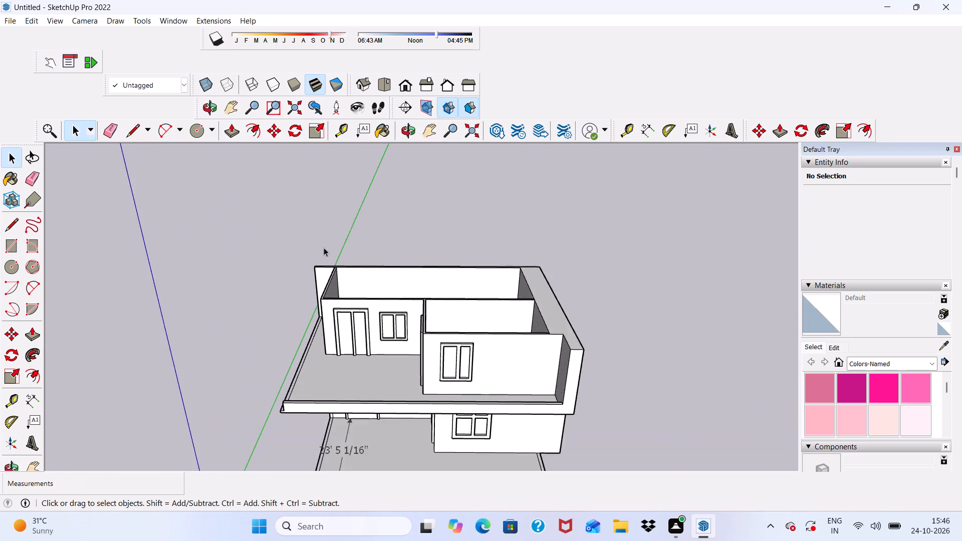
{"action": "scroll", "coordinate": [324, 247], "scroll_direction": "up", "scroll_amount": 4}
{"action": "scroll", "coordinate": [382, 303], "scroll_direction": "down", "scroll_amount": 4}
{"action": "scroll", "coordinate": [392, 305], "scroll_direction": "up", "scroll_amount": 1}
{"action": "scroll", "coordinate": [397, 301], "scroll_direction": "down", "scroll_amount": 7}
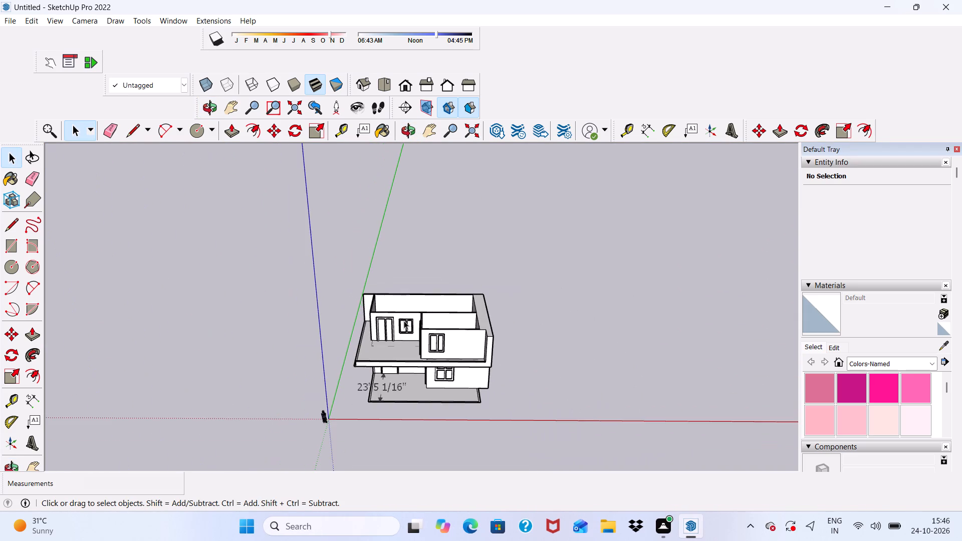
{"action": "middle_click_drag", "start_coordinate": [404, 321], "coordinate": [728, 215]}
{"action": "scroll", "coordinate": [465, 386], "scroll_direction": "up", "scroll_amount": 3}
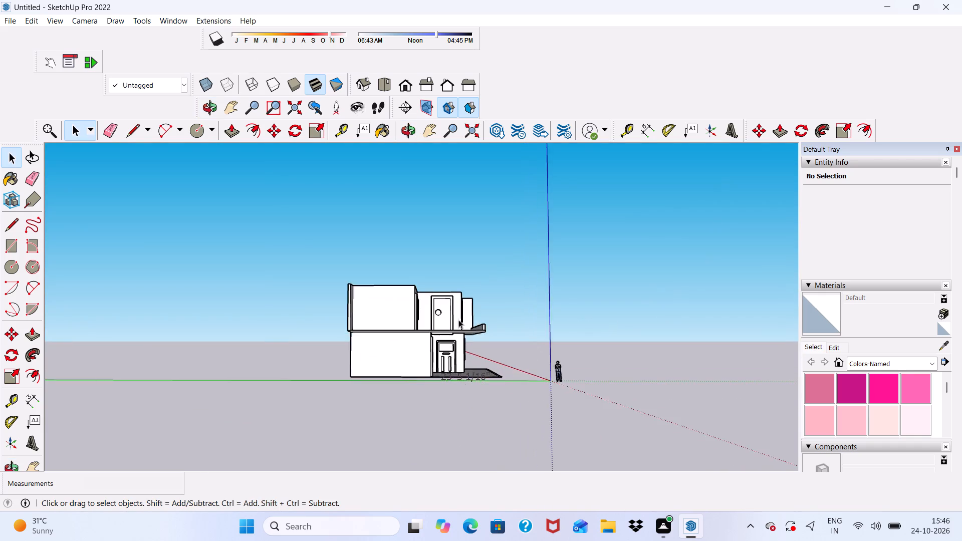
{"action": "scroll", "coordinate": [458, 320], "scroll_direction": "up", "scroll_amount": 7}
{"action": "scroll", "coordinate": [469, 323], "scroll_direction": "down", "scroll_amount": 1}
{"action": "middle_click_drag", "start_coordinate": [469, 325], "coordinate": [436, 396]}
{"action": "scroll", "coordinate": [436, 396], "scroll_direction": "up", "scroll_amount": 5}
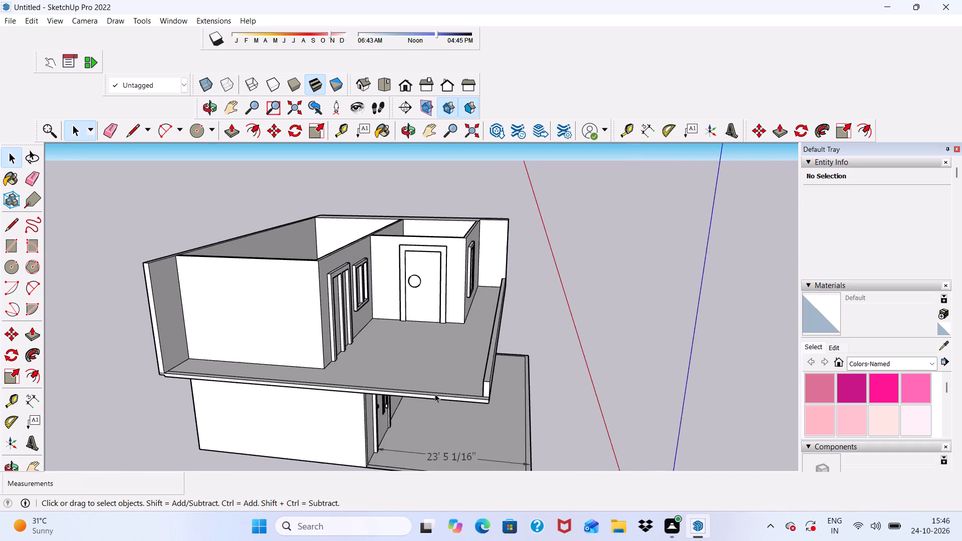
{"action": "scroll", "coordinate": [435, 394], "scroll_direction": "up", "scroll_amount": 2}
{"action": "scroll", "coordinate": [435, 394], "scroll_direction": "down", "scroll_amount": 2}
Pull the narrow strip on the underside of the upper-floor slab about 2 5/8", level with the adjoining slab underside.
{"action": "middle_click_drag", "start_coordinate": [435, 394], "coordinate": [419, 426]}
{"action": "middle_click_drag", "start_coordinate": [419, 426], "coordinate": [556, 239]}
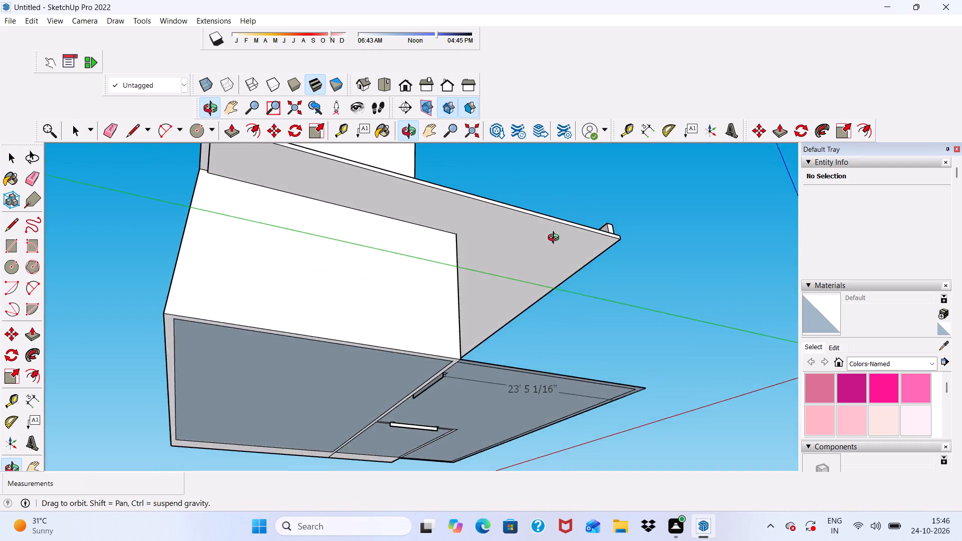
{"action": "middle_click_drag", "start_coordinate": [556, 239], "coordinate": [613, 270]}
{"action": "scroll", "coordinate": [233, 226], "scroll_direction": "up", "scroll_amount": 1}
{"action": "scroll", "coordinate": [345, 173], "scroll_direction": "up", "scroll_amount": 5}
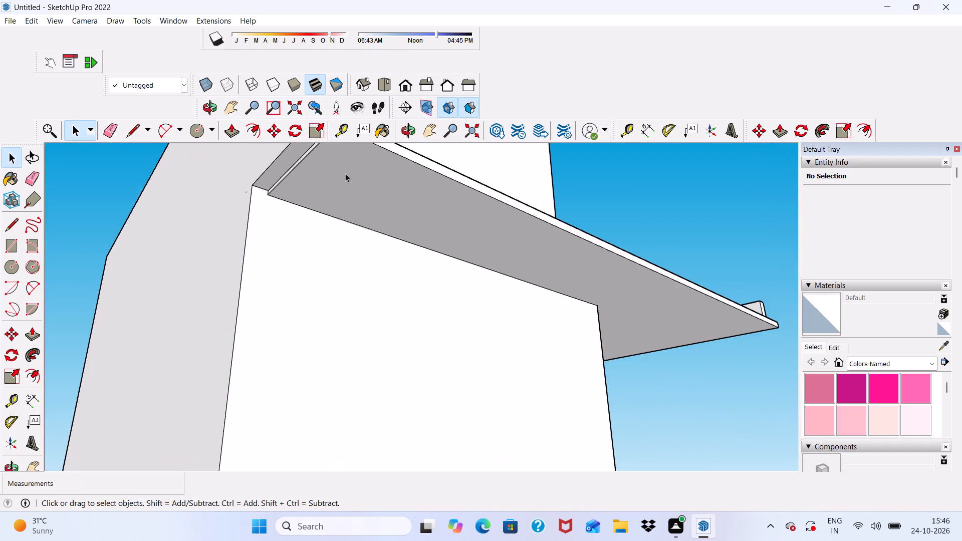
{"action": "scroll", "coordinate": [345, 172], "scroll_direction": "up", "scroll_amount": 3}
{"action": "left_click", "coordinate": [276, 151]}
{"action": "left_click", "coordinate": [234, 127]}
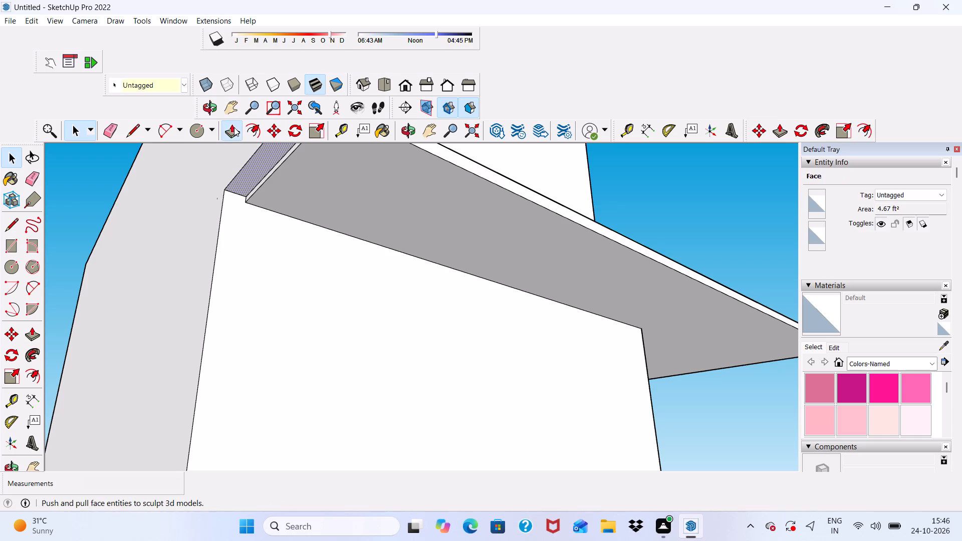
{"action": "left_click", "coordinate": [271, 150]}
{"action": "left_click", "coordinate": [304, 154]}
{"action": "scroll", "coordinate": [273, 201], "scroll_direction": "down", "scroll_amount": 9}
{"action": "middle_click_drag", "start_coordinate": [356, 261], "coordinate": [215, 364]}
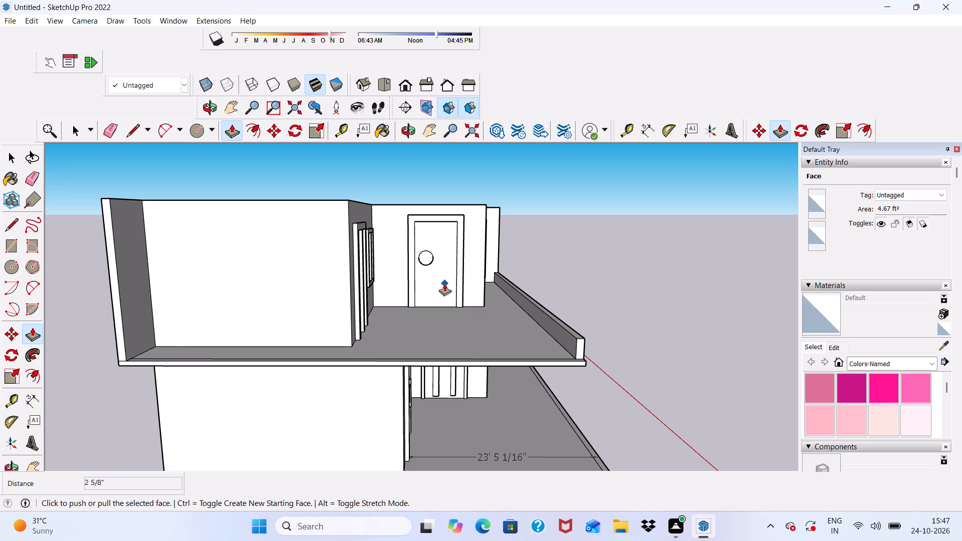
{"action": "key", "text": "space"}
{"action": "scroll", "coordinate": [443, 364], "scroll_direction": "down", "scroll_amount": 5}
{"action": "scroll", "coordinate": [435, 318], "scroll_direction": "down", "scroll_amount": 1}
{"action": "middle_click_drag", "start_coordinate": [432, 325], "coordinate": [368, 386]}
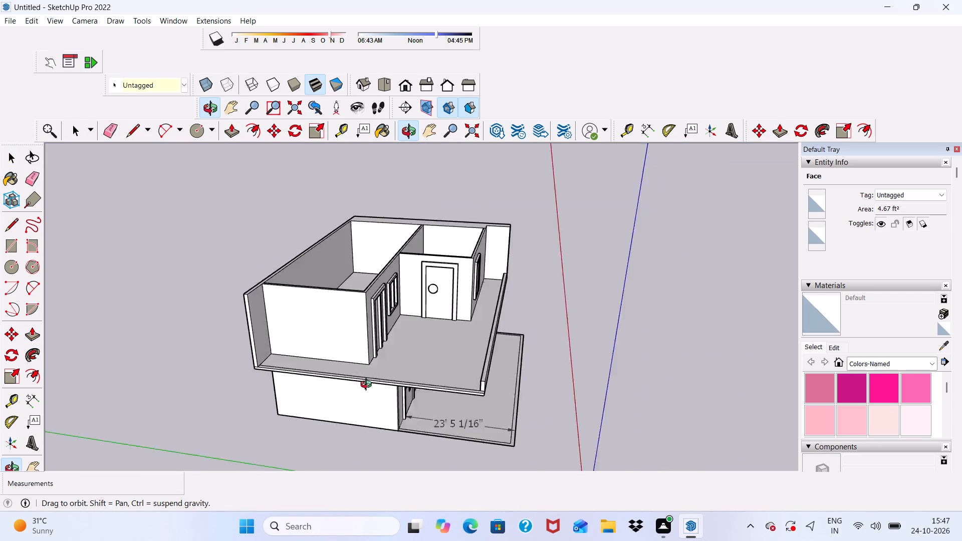
Pull the exposed end face of the front parapet out 9" so it reaches the outer edge of the upper-floor slab.
{"action": "middle_click_drag", "start_coordinate": [368, 386], "coordinate": [101, 350]}
{"action": "scroll", "coordinate": [250, 375], "scroll_direction": "up", "scroll_amount": 4}
{"action": "scroll", "coordinate": [325, 243], "scroll_direction": "up", "scroll_amount": 3}
{"action": "scroll", "coordinate": [319, 280], "scroll_direction": "down", "scroll_amount": 4}
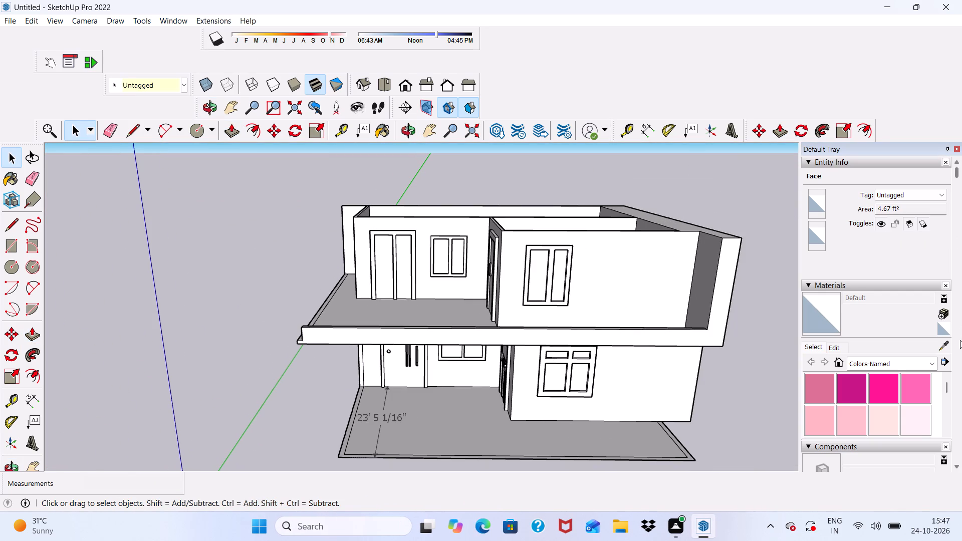
{"action": "scroll", "coordinate": [363, 328], "scroll_direction": "down", "scroll_amount": 2}
{"action": "scroll", "coordinate": [362, 299], "scroll_direction": "up", "scroll_amount": 1}
{"action": "middle_click_drag", "start_coordinate": [362, 301], "coordinate": [377, 397]}
{"action": "scroll", "coordinate": [317, 365], "scroll_direction": "up", "scroll_amount": 5}
{"action": "scroll", "coordinate": [313, 362], "scroll_direction": "down", "scroll_amount": 4}
{"action": "scroll", "coordinate": [312, 379], "scroll_direction": "up", "scroll_amount": 5}
{"action": "middle_click_drag", "start_coordinate": [313, 388], "coordinate": [480, 306]}
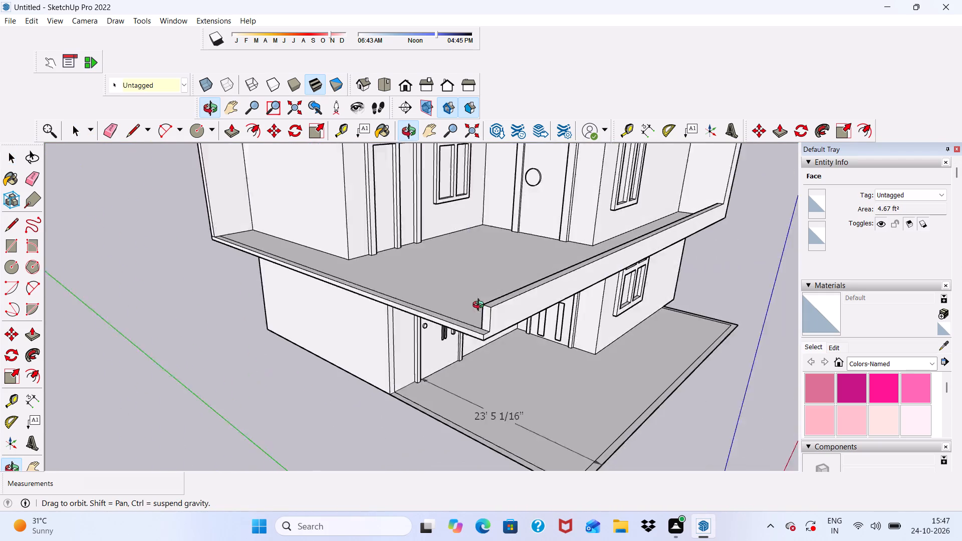
{"action": "middle_click_drag", "start_coordinate": [480, 306], "coordinate": [497, 300]}
{"action": "scroll", "coordinate": [488, 309], "scroll_direction": "up", "scroll_amount": 7}
{"action": "scroll", "coordinate": [539, 303], "scroll_direction": "up", "scroll_amount": 1}
{"action": "left_click", "coordinate": [539, 303]}
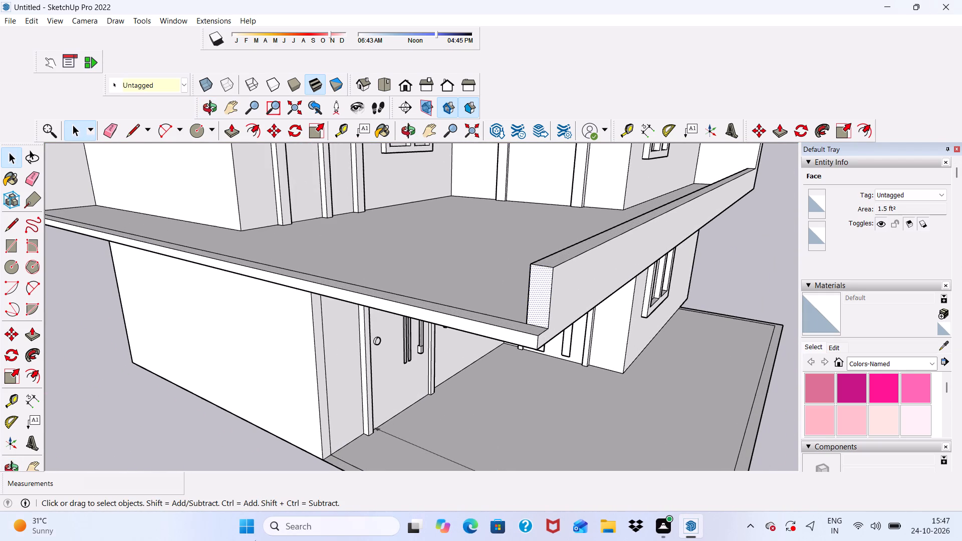
{"action": "left_click", "coordinate": [233, 134]}
{"action": "scroll", "coordinate": [482, 306], "scroll_direction": "down", "scroll_amount": 2}
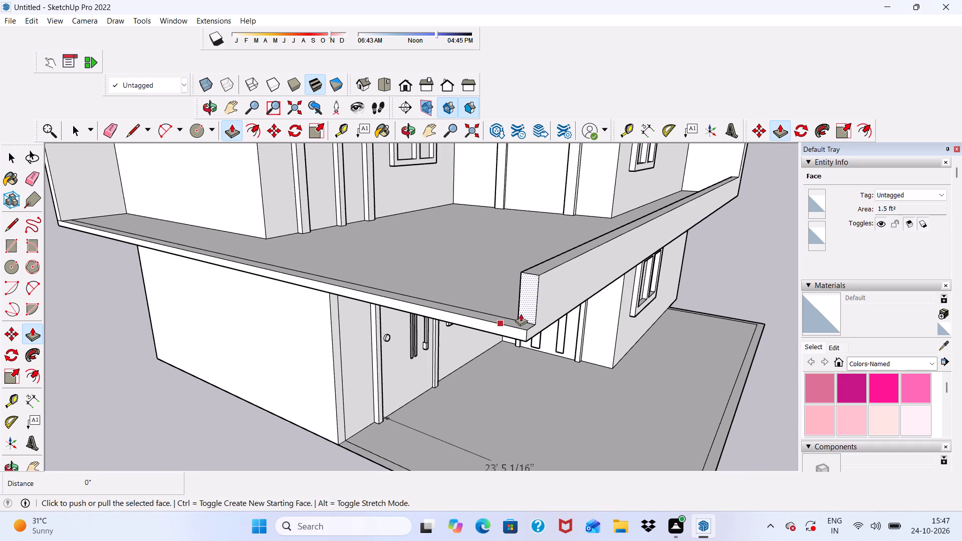
{"action": "scroll", "coordinate": [516, 318], "scroll_direction": "up", "scroll_amount": 3}
{"action": "left_click", "coordinate": [534, 290]}
{"action": "left_click", "coordinate": [528, 341]}
{"action": "scroll", "coordinate": [471, 319], "scroll_direction": "down", "scroll_amount": 5}
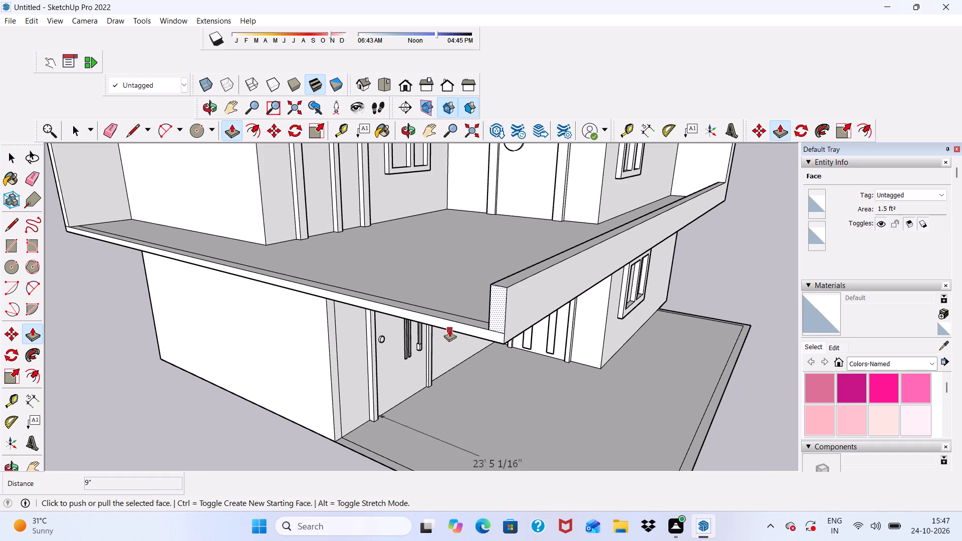
{"action": "middle_click_drag", "start_coordinate": [449, 329], "coordinate": [454, 347]}
{"action": "scroll", "coordinate": [437, 312], "scroll_direction": "up", "scroll_amount": 6}
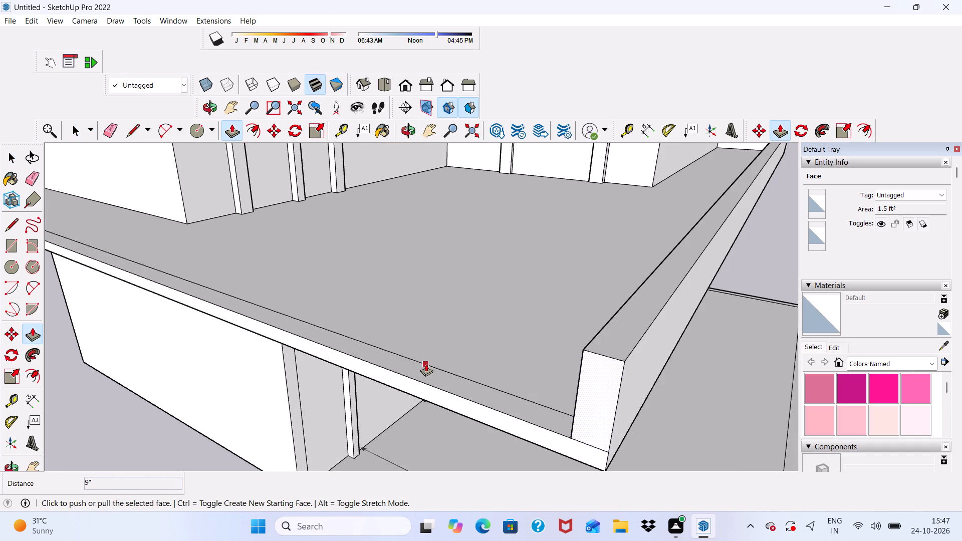
{"action": "scroll", "coordinate": [409, 292], "scroll_direction": "down", "scroll_amount": 5}
{"action": "key", "text": "space"}
{"action": "left_click", "coordinate": [175, 407]}
Pull the 9" strip along the side edge of the upper-floor slab up 15' as a full-height side wall.
{"action": "scroll", "coordinate": [213, 298], "scroll_direction": "down", "scroll_amount": 5}
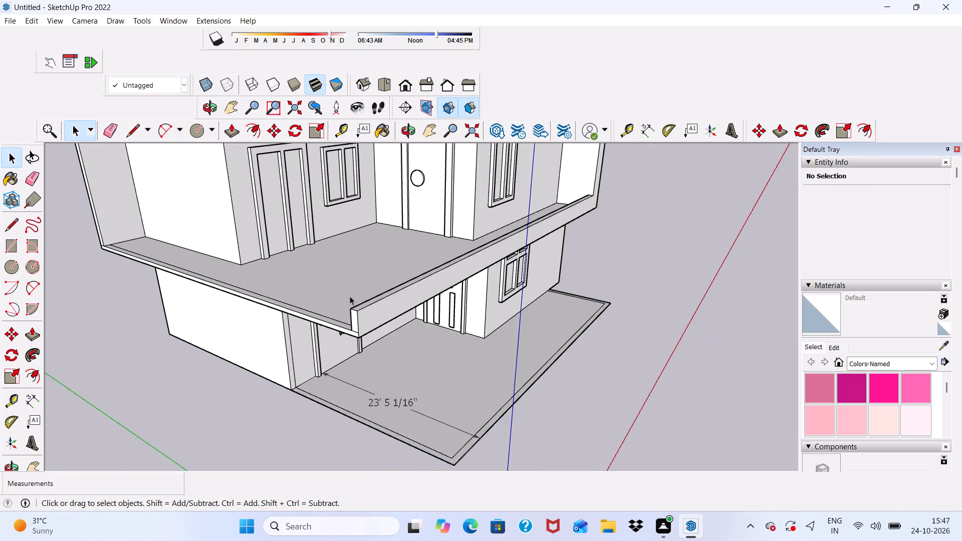
{"action": "middle_click_drag", "start_coordinate": [350, 296], "coordinate": [347, 322]}
{"action": "scroll", "coordinate": [304, 356], "scroll_direction": "up", "scroll_amount": 11}
{"action": "left_click", "coordinate": [315, 334]}
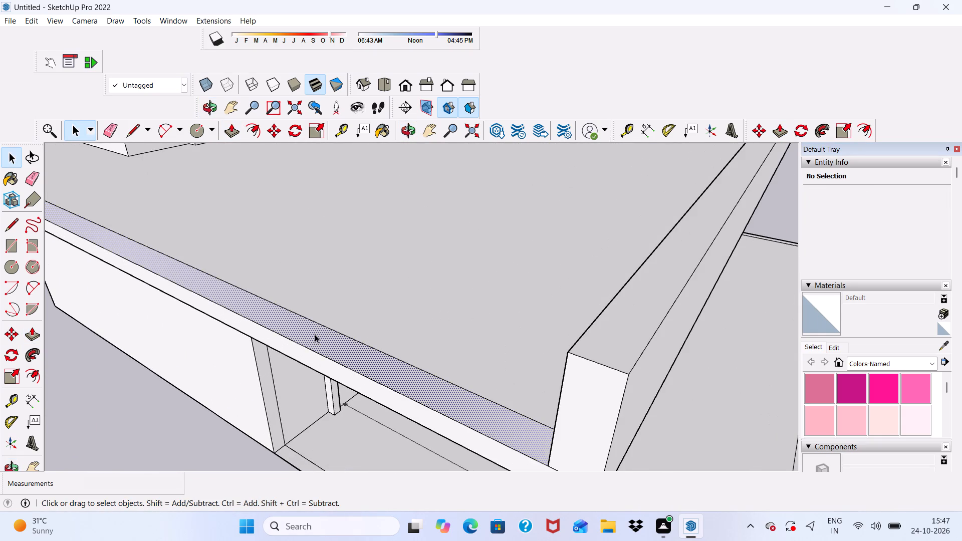
{"action": "left_click", "coordinate": [235, 132]}
{"action": "left_click", "coordinate": [306, 327]}
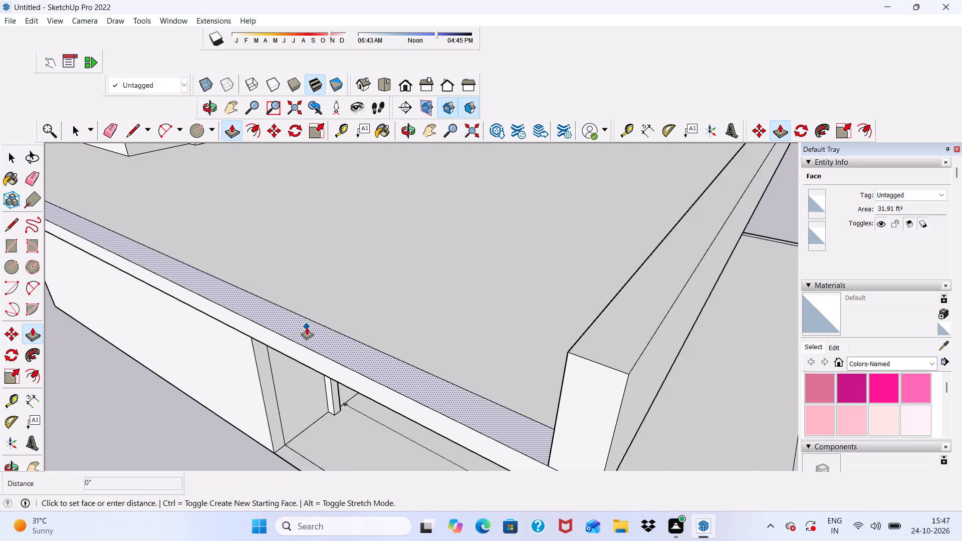
{"action": "scroll", "coordinate": [296, 252], "scroll_direction": "down", "scroll_amount": 12}
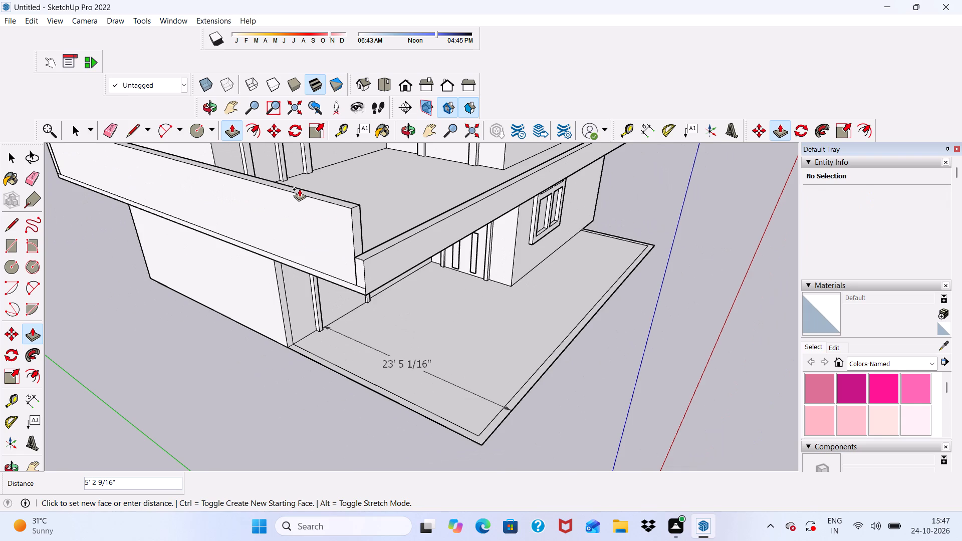
{"action": "type", "text": "15'"}
{"action": "key", "text": "Return"}
{"action": "key", "text": "space"}
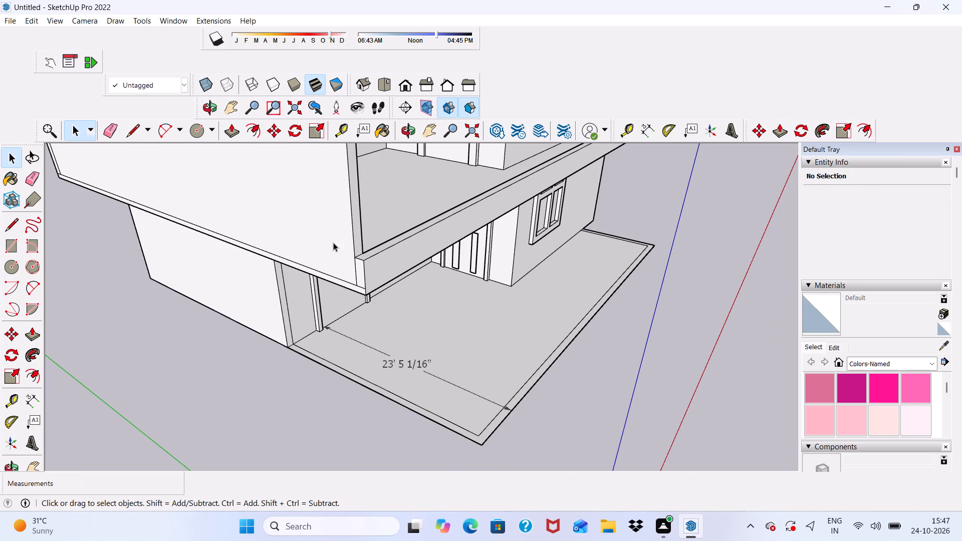
Examine the tall upper-floor side wall and the whole building from several sides.
{"action": "scroll", "coordinate": [327, 249], "scroll_direction": "down", "scroll_amount": 11}
{"action": "scroll", "coordinate": [362, 377], "scroll_direction": "up", "scroll_amount": 1}
{"action": "middle_click_drag", "start_coordinate": [362, 377], "coordinate": [348, 255]}
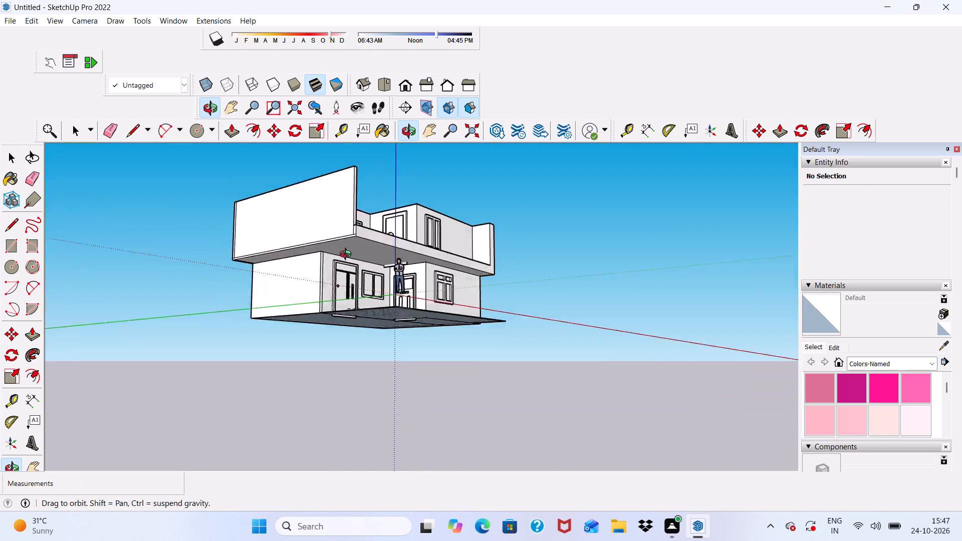
{"action": "middle_click_drag", "start_coordinate": [348, 255], "coordinate": [0, 334]}
{"action": "scroll", "coordinate": [111, 243], "scroll_direction": "up", "scroll_amount": 5}
{"action": "scroll", "coordinate": [497, 168], "scroll_direction": "down", "scroll_amount": 2}
{"action": "middle_click_drag", "start_coordinate": [493, 189], "coordinate": [806, 191]}
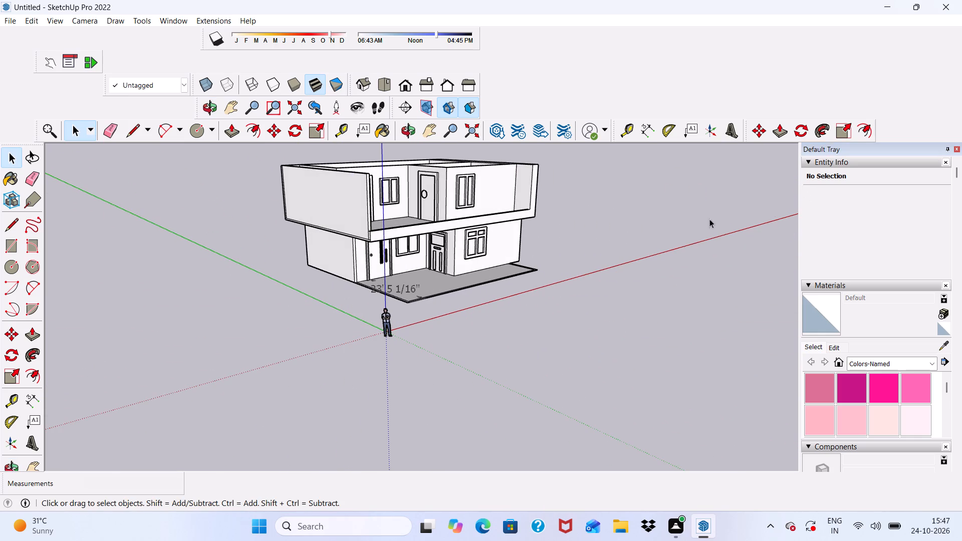
{"action": "scroll", "coordinate": [345, 196], "scroll_direction": "up", "scroll_amount": 7}
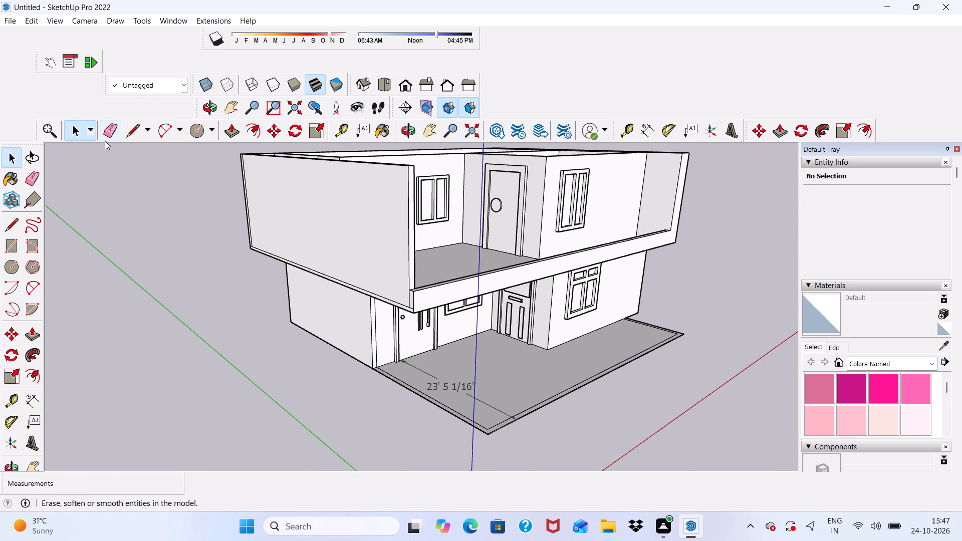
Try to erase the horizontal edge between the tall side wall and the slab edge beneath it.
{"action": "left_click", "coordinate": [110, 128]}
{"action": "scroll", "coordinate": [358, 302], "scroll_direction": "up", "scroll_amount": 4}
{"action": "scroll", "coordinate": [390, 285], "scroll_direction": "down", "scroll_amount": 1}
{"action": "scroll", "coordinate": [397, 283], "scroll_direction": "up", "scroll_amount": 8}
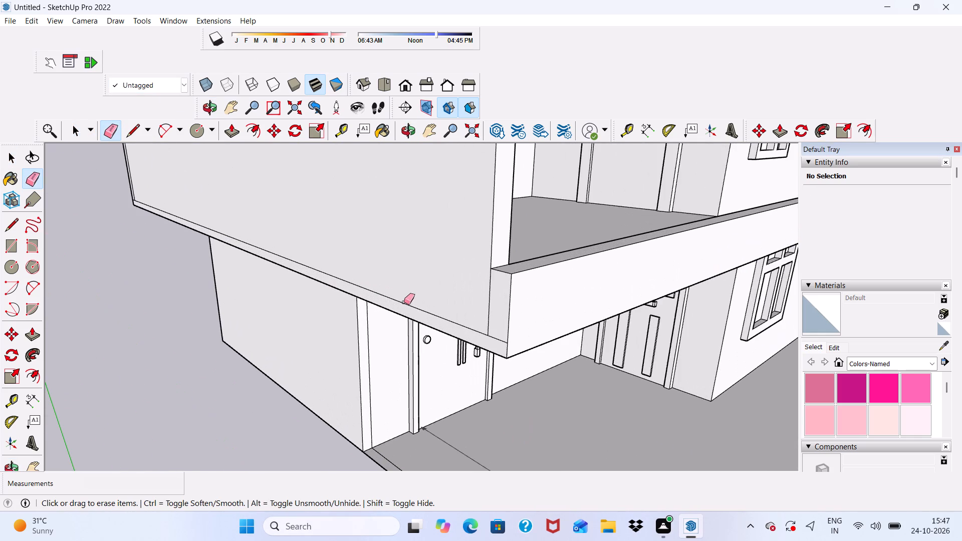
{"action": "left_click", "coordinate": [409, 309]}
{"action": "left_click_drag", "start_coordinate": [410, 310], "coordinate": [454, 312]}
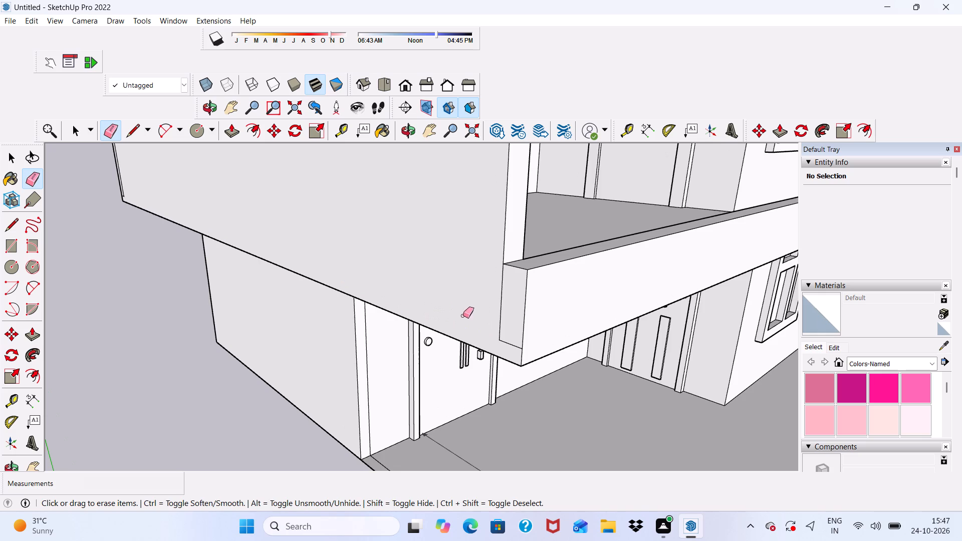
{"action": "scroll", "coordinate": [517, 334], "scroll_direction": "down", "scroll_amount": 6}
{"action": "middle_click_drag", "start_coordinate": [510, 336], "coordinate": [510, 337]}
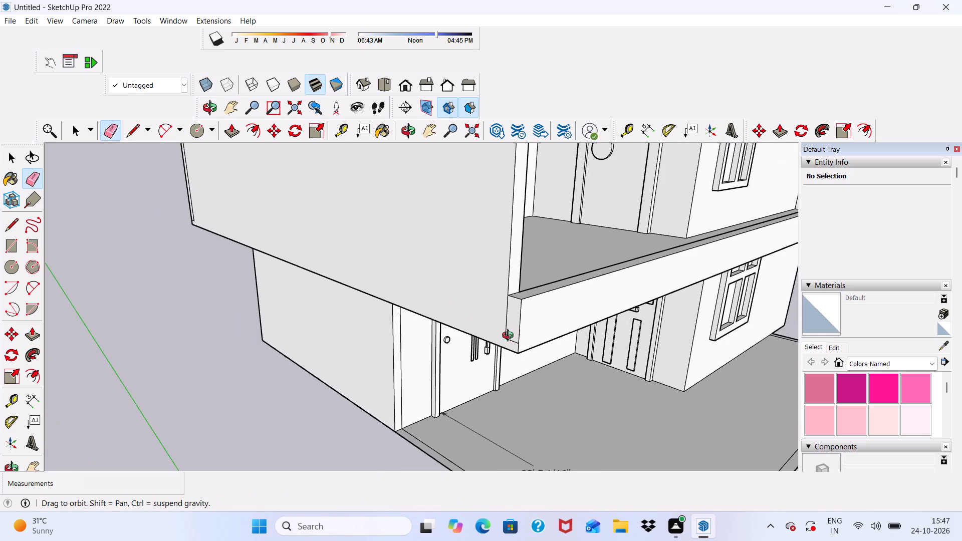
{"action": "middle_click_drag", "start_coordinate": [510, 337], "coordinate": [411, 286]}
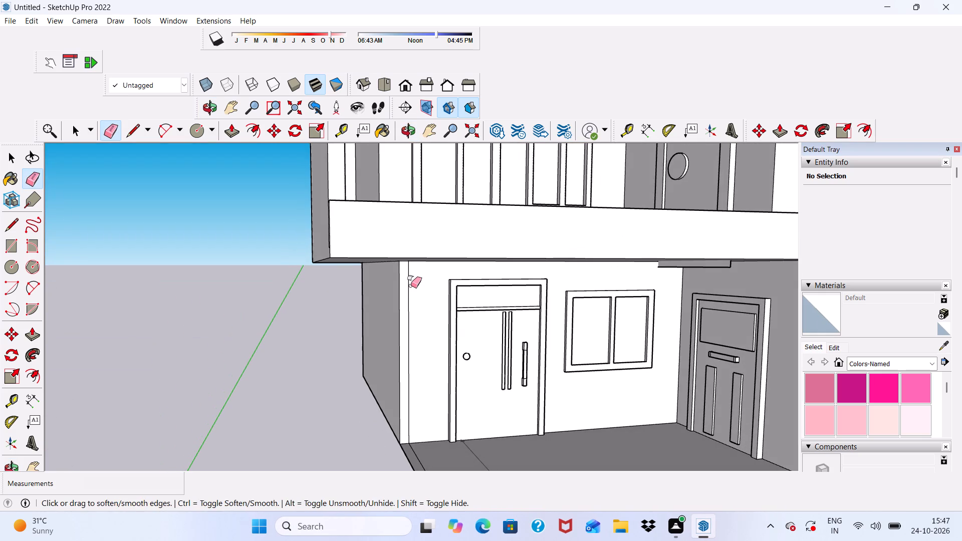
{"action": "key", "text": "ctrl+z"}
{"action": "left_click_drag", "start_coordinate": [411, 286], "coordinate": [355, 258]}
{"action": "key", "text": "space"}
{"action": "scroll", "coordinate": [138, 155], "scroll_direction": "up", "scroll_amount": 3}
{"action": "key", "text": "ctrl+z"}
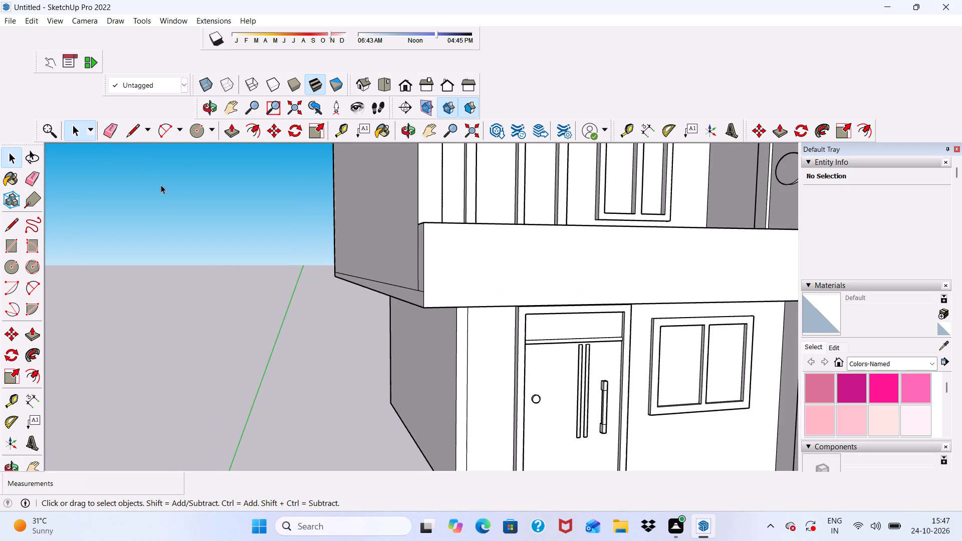
Draw an upright rectangle about 11' tall on the outer face of the upper-floor side wall, near its middle.
{"action": "scroll", "coordinate": [219, 267], "scroll_direction": "down", "scroll_amount": 1}
{"action": "key", "text": "space"}
{"action": "middle_click_drag", "start_coordinate": [222, 273], "coordinate": [424, 289]}
{"action": "scroll", "coordinate": [305, 298], "scroll_direction": "down", "scroll_amount": 3}
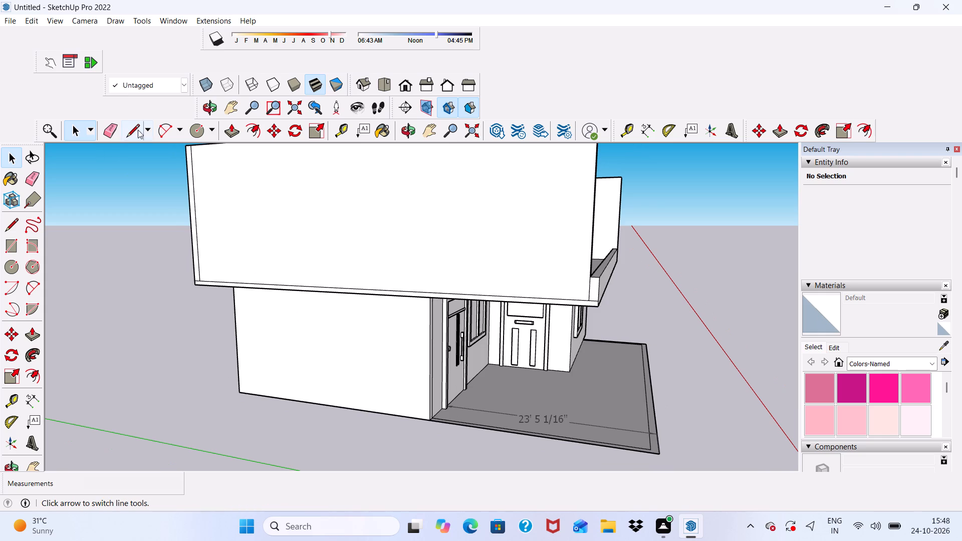
{"action": "left_click", "coordinate": [13, 246]}
{"action": "scroll", "coordinate": [342, 310], "scroll_direction": "down", "scroll_amount": 5}
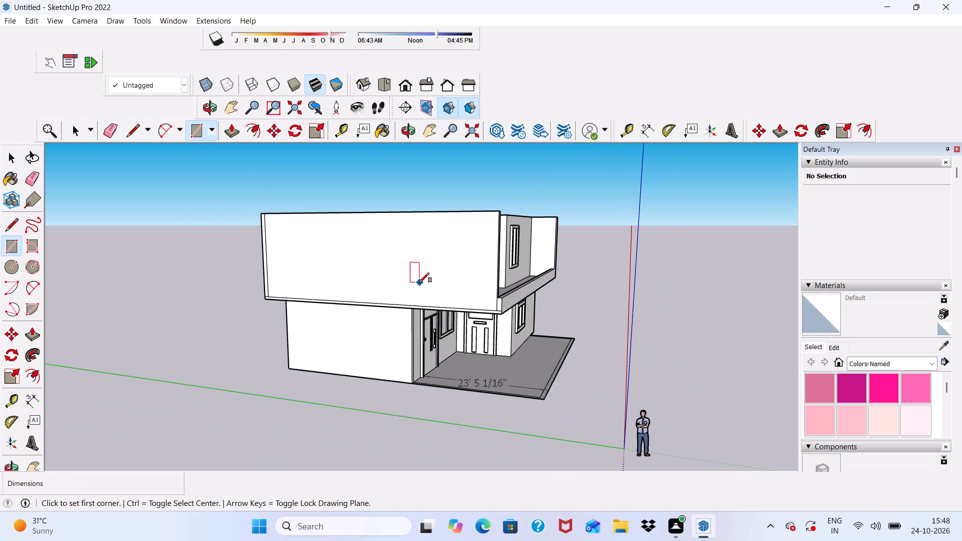
{"action": "middle_click_drag", "start_coordinate": [419, 282], "coordinate": [425, 327]}
{"action": "scroll", "coordinate": [388, 268], "scroll_direction": "up", "scroll_amount": 5}
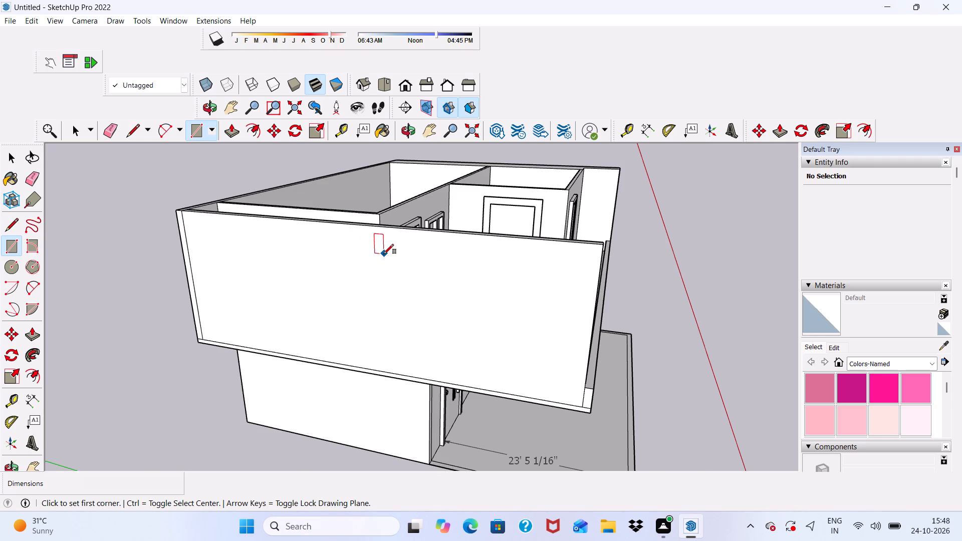
{"action": "left_click", "coordinate": [371, 246]}
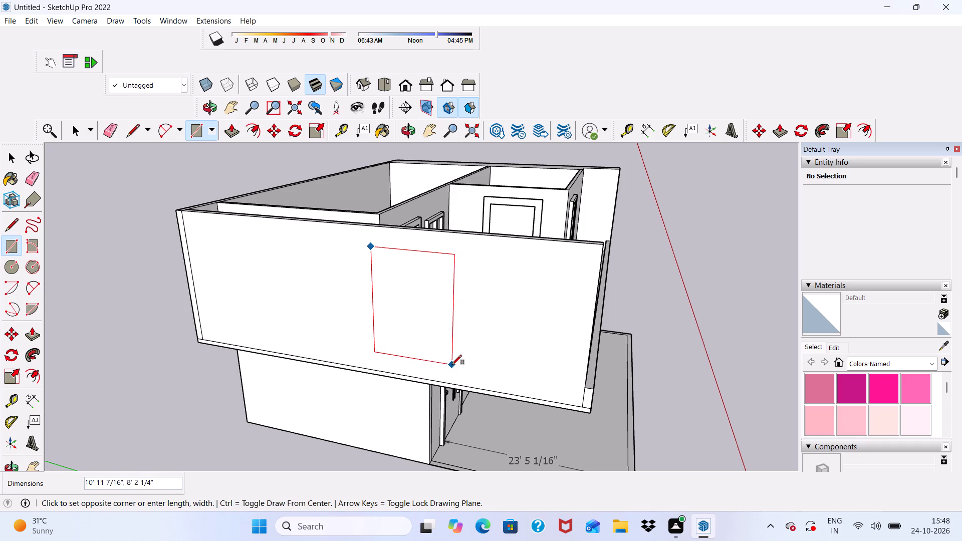
{"action": "left_click", "coordinate": [445, 363]}
{"action": "scroll", "coordinate": [404, 256], "scroll_direction": "down", "scroll_amount": 4}
{"action": "key", "text": "space"}
Push the rectangle on the side wall 9" through the wall's thickness to cut an opening.
{"action": "scroll", "coordinate": [599, 303], "scroll_direction": "up", "scroll_amount": 1}
{"action": "middle_click_drag", "start_coordinate": [600, 303], "coordinate": [354, 355]}
{"action": "scroll", "coordinate": [597, 306], "scroll_direction": "down", "scroll_amount": 1}
{"action": "scroll", "coordinate": [246, 265], "scroll_direction": "up", "scroll_amount": 5}
{"action": "middle_click_drag", "start_coordinate": [247, 266], "coordinate": [333, 268]}
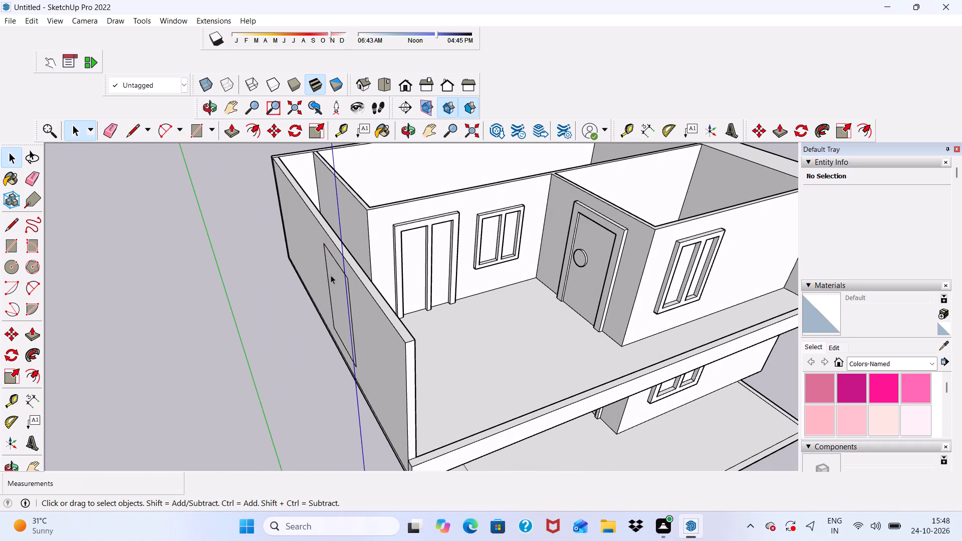
{"action": "left_click", "coordinate": [331, 276]}
{"action": "left_click", "coordinate": [231, 131]}
{"action": "scroll", "coordinate": [303, 267], "scroll_direction": "up", "scroll_amount": 4}
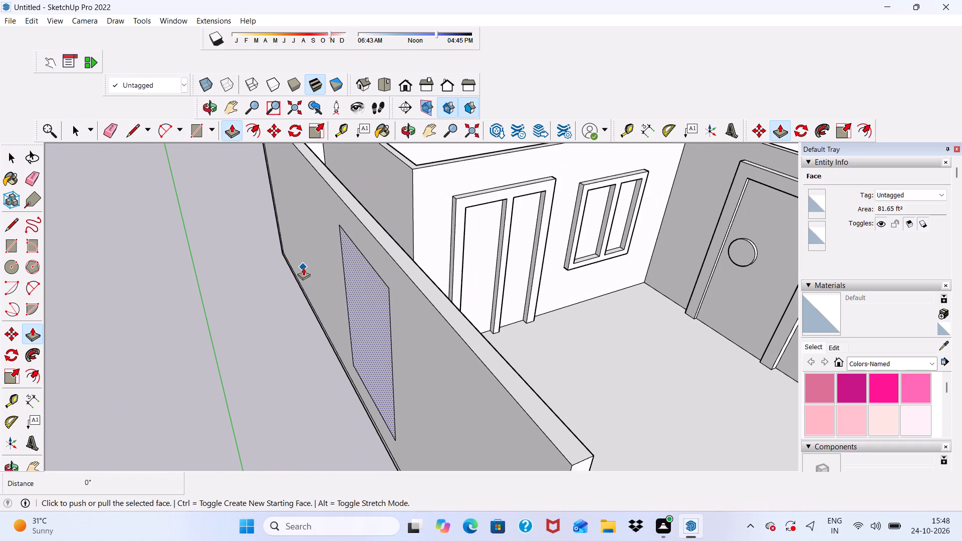
{"action": "left_click", "coordinate": [366, 281]}
{"action": "left_click", "coordinate": [407, 249]}
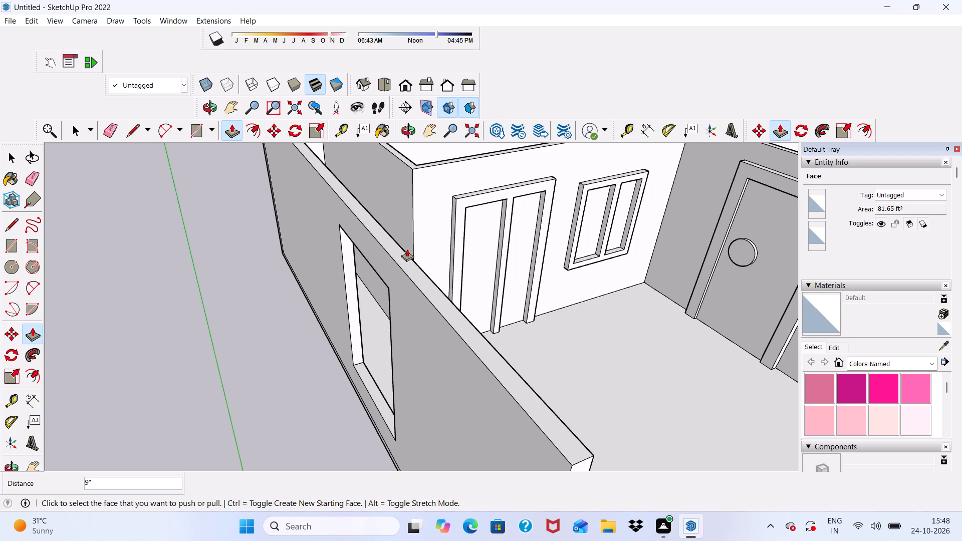
{"action": "scroll", "coordinate": [398, 253], "scroll_direction": "down", "scroll_amount": 4}
{"action": "middle_click_drag", "start_coordinate": [392, 312], "coordinate": [245, 252]}
{"action": "key", "text": "space"}
Examine the opening in the upper-floor side wall from inside, from outside and with the whole building in view.
{"action": "scroll", "coordinate": [335, 234], "scroll_direction": "up", "scroll_amount": 6}
{"action": "scroll", "coordinate": [336, 227], "scroll_direction": "down", "scroll_amount": 6}
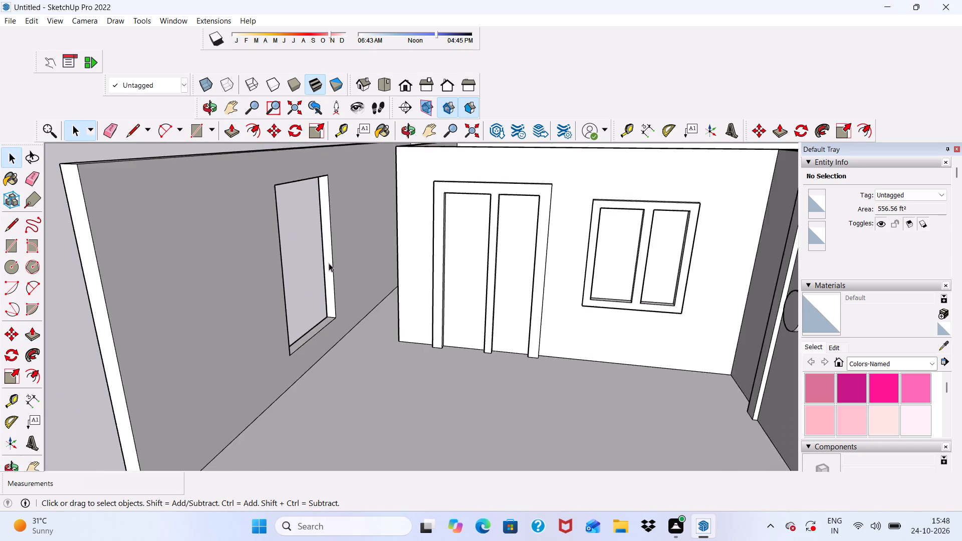
{"action": "middle_click_drag", "start_coordinate": [329, 263], "coordinate": [523, 231]}
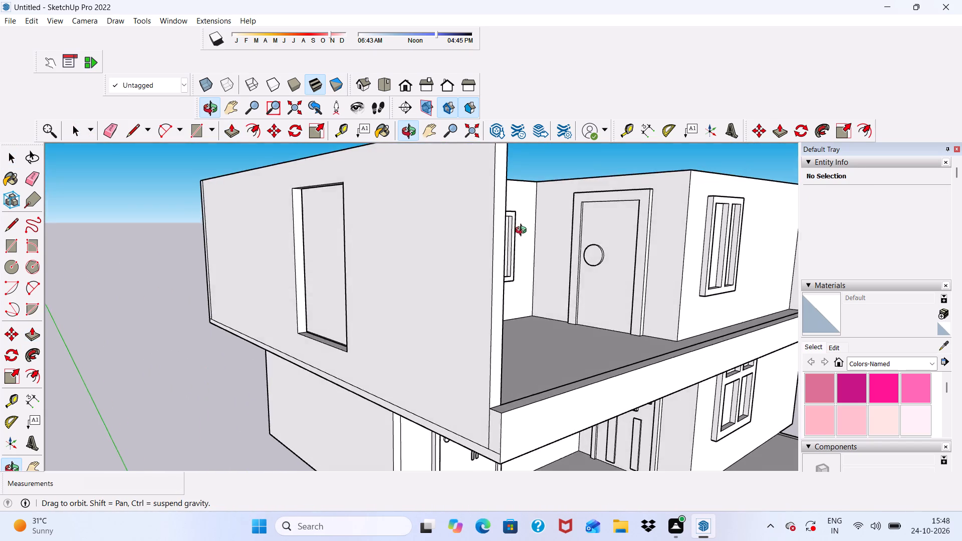
{"action": "middle_click_drag", "start_coordinate": [523, 231], "coordinate": [529, 242]}
{"action": "scroll", "coordinate": [369, 243], "scroll_direction": "down", "scroll_amount": 2}
{"action": "middle_click_drag", "start_coordinate": [365, 272], "coordinate": [327, 308]}
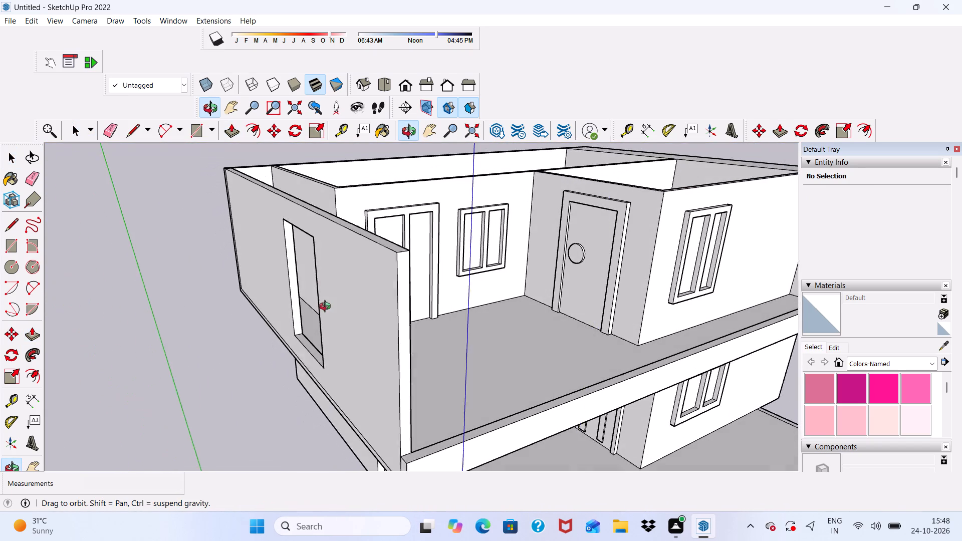
{"action": "middle_click_drag", "start_coordinate": [327, 308], "coordinate": [327, 308]}
{"action": "scroll", "coordinate": [324, 306], "scroll_direction": "up", "scroll_amount": 5}
{"action": "scroll", "coordinate": [320, 288], "scroll_direction": "down", "scroll_amount": 4}
{"action": "middle_click_drag", "start_coordinate": [320, 288], "coordinate": [341, 264]}
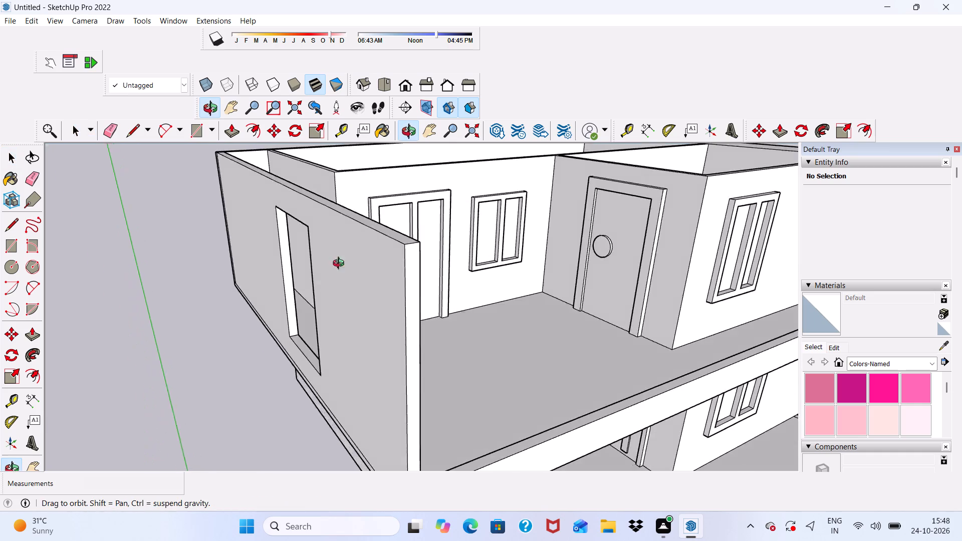
{"action": "scroll", "coordinate": [341, 264], "scroll_direction": "down", "scroll_amount": 1}
{"action": "middle_click_drag", "start_coordinate": [341, 264], "coordinate": [534, 241]}
{"action": "scroll", "coordinate": [602, 306], "scroll_direction": "up", "scroll_amount": 5}
{"action": "scroll", "coordinate": [472, 294], "scroll_direction": "down", "scroll_amount": 2}
{"action": "scroll", "coordinate": [422, 273], "scroll_direction": "down", "scroll_amount": 4}
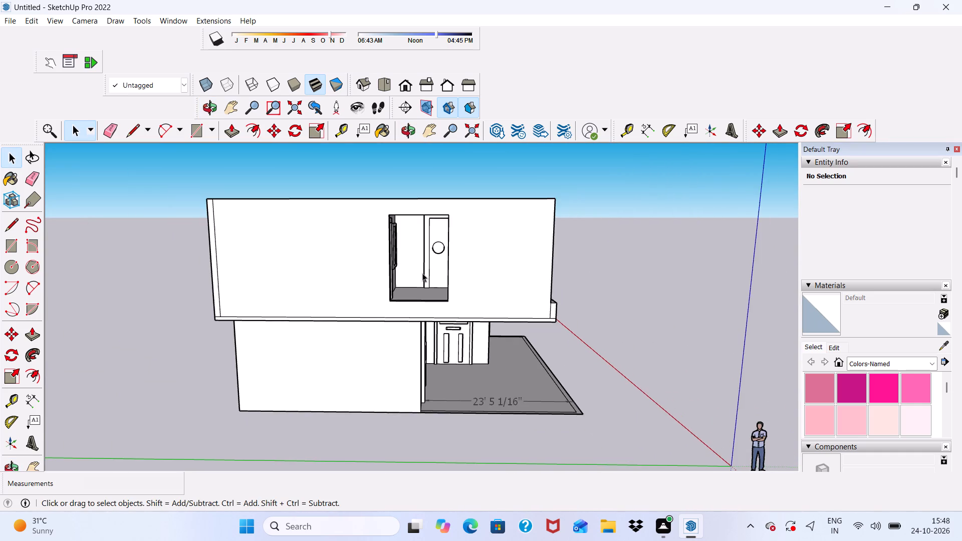
{"action": "scroll", "coordinate": [422, 270], "scroll_direction": "down", "scroll_amount": 1}
{"action": "middle_click_drag", "start_coordinate": [422, 270], "coordinate": [372, 265]}
{"action": "scroll", "coordinate": [371, 265], "scroll_direction": "up", "scroll_amount": 2}
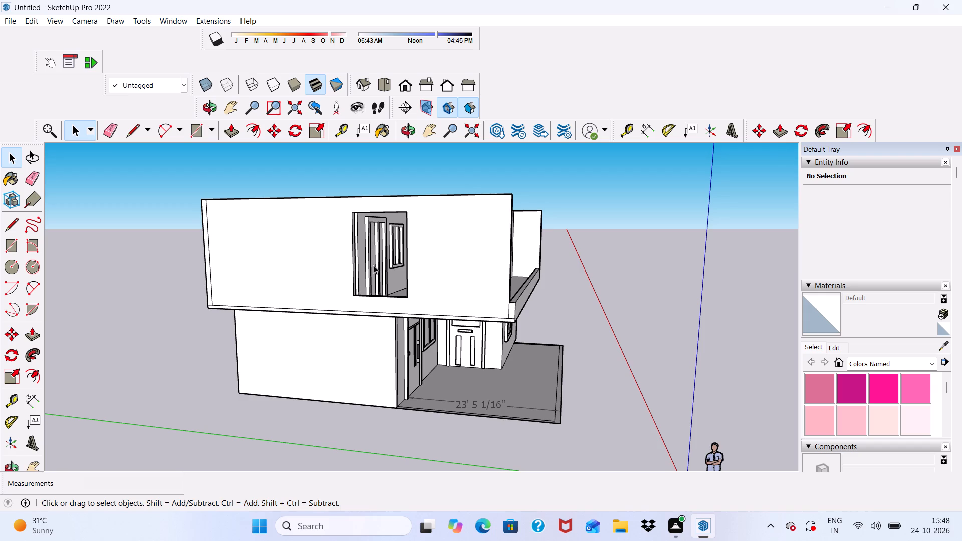
{"action": "scroll", "coordinate": [373, 313], "scroll_direction": "down", "scroll_amount": 4}
{"action": "scroll", "coordinate": [648, 348], "scroll_direction": "down", "scroll_amount": 2}
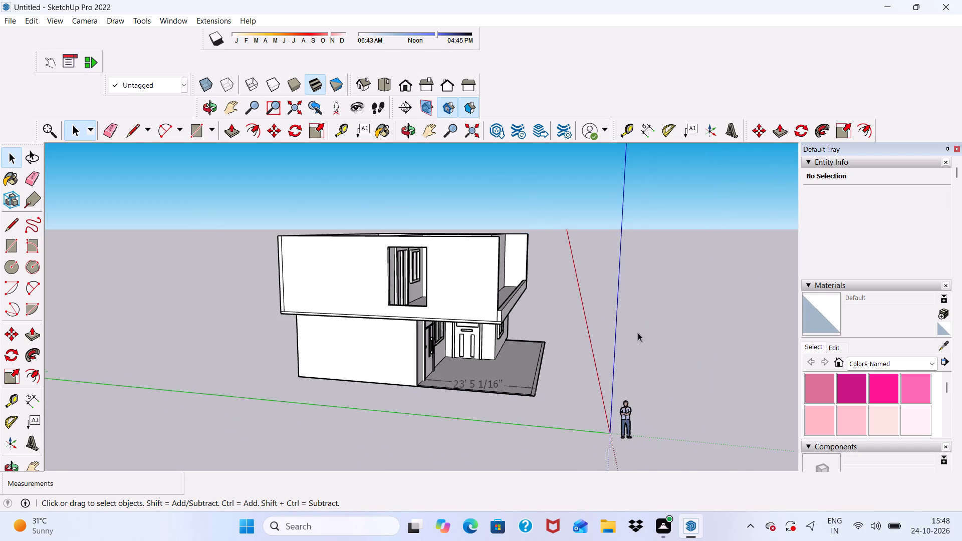
{"action": "scroll", "coordinate": [638, 333], "scroll_direction": "down", "scroll_amount": 2}
Push the rear jamb of the upper-floor side wall opening back about 3' 5" to widen the opening.
{"action": "middle_click_drag", "start_coordinate": [580, 365], "coordinate": [208, 350]}
{"action": "scroll", "coordinate": [235, 303], "scroll_direction": "up", "scroll_amount": 9}
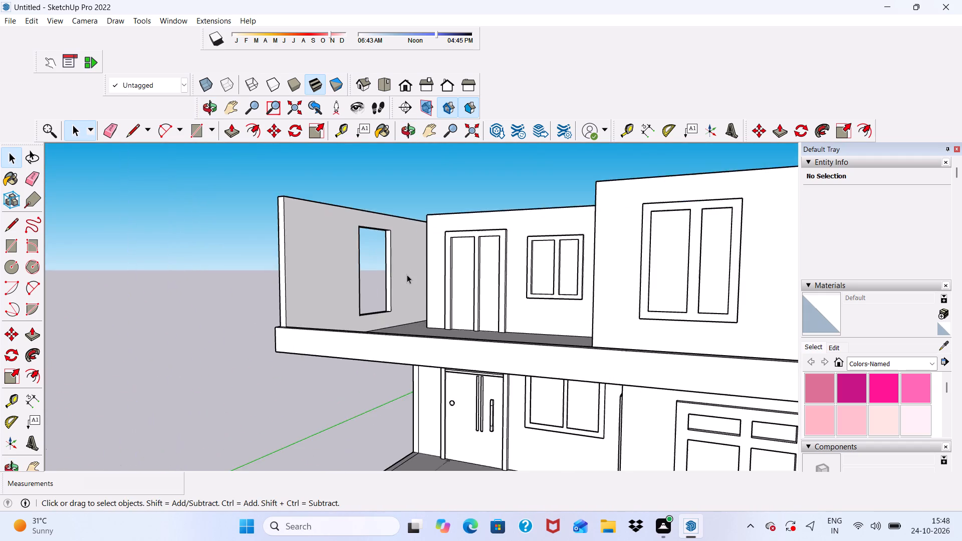
{"action": "scroll", "coordinate": [407, 275], "scroll_direction": "up", "scroll_amount": 13}
{"action": "left_click", "coordinate": [420, 276]}
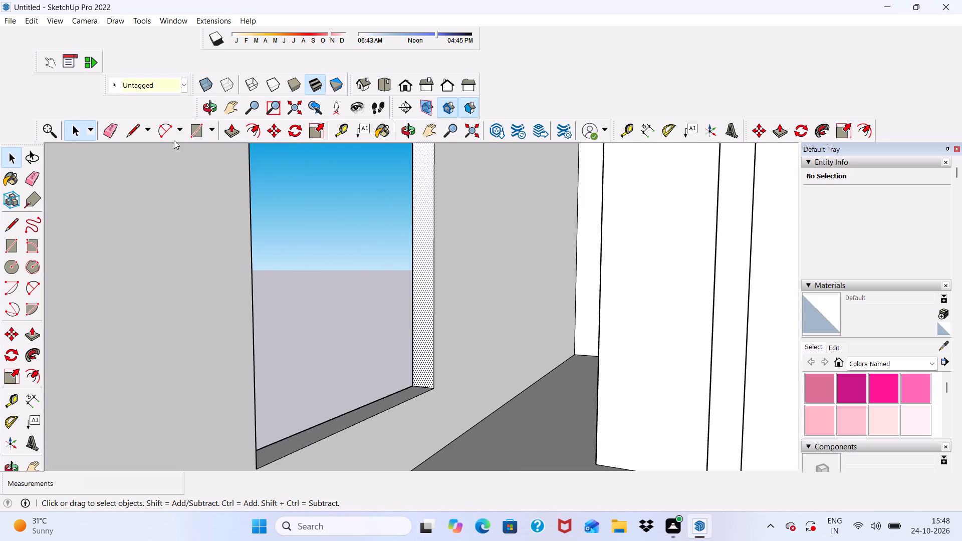
{"action": "left_click", "coordinate": [231, 131]}
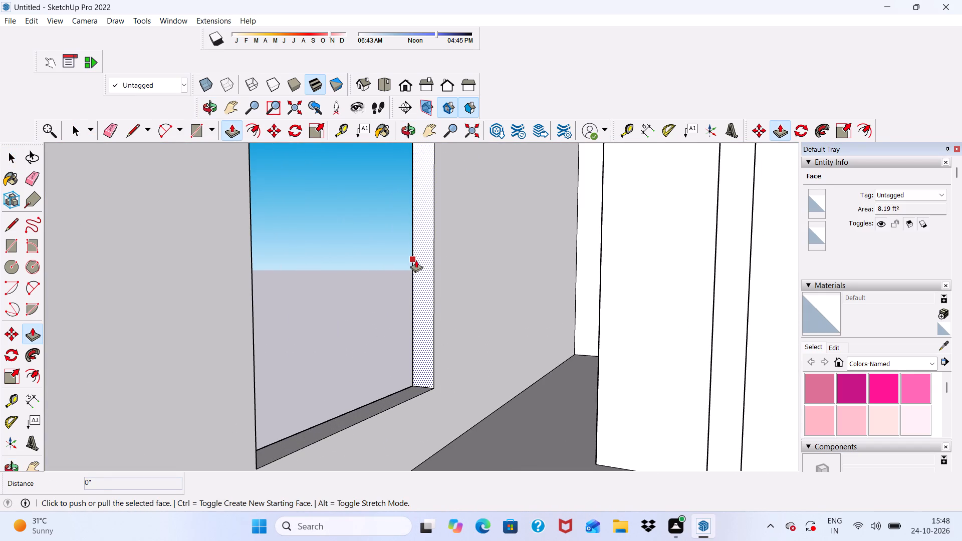
{"action": "left_click_drag", "start_coordinate": [418, 260], "coordinate": [479, 205]}
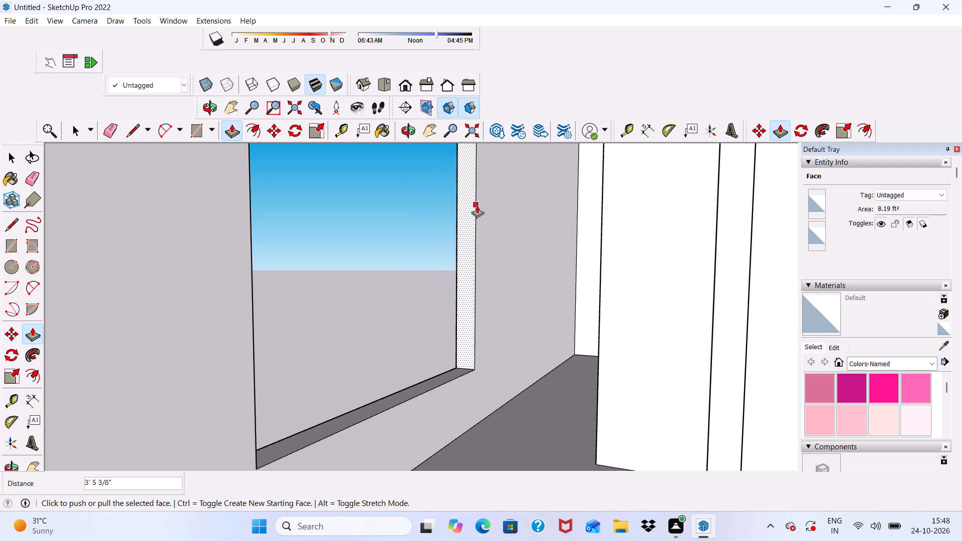
Push the rear jamb of the side wall opening a further 3' 11" or so toward the back of the building.
{"action": "scroll", "coordinate": [462, 218], "scroll_direction": "down", "scroll_amount": 4}
{"action": "middle_click_drag", "start_coordinate": [457, 241], "coordinate": [248, 313]}
{"action": "scroll", "coordinate": [196, 226], "scroll_direction": "down", "scroll_amount": 6}
{"action": "middle_click_drag", "start_coordinate": [273, 235], "coordinate": [415, 217]}
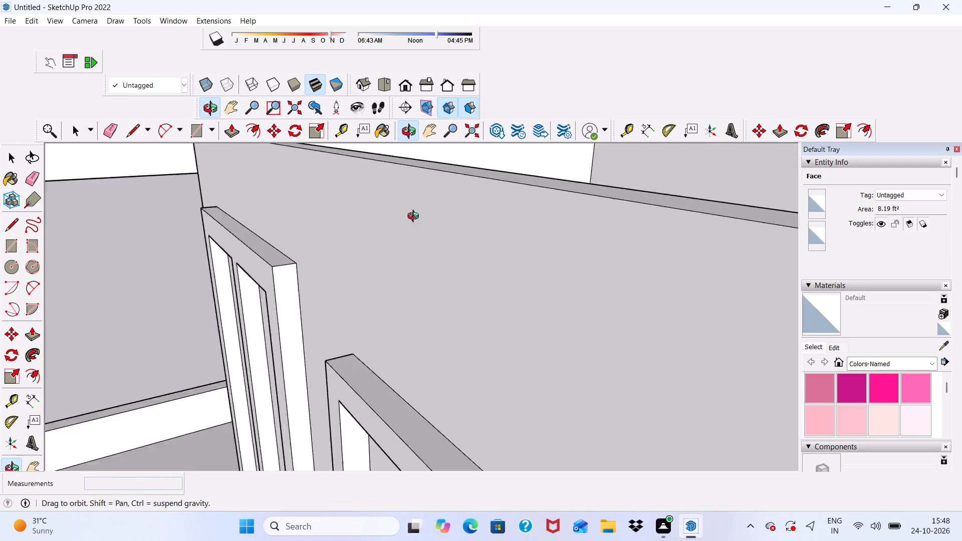
{"action": "middle_click_drag", "start_coordinate": [415, 217], "coordinate": [438, 217]}
{"action": "scroll", "coordinate": [422, 200], "scroll_direction": "down", "scroll_amount": 12}
{"action": "middle_click_drag", "start_coordinate": [135, 227], "coordinate": [278, 238]}
{"action": "scroll", "coordinate": [278, 235], "scroll_direction": "up", "scroll_amount": 1}
{"action": "scroll", "coordinate": [278, 232], "scroll_direction": "down", "scroll_amount": 8}
{"action": "middle_click_drag", "start_coordinate": [290, 238], "coordinate": [311, 251]}
{"action": "scroll", "coordinate": [311, 251], "scroll_direction": "up", "scroll_amount": 1}
{"action": "scroll", "coordinate": [307, 252], "scroll_direction": "down", "scroll_amount": 6}
{"action": "scroll", "coordinate": [82, 304], "scroll_direction": "up", "scroll_amount": 7}
{"action": "scroll", "coordinate": [195, 264], "scroll_direction": "up", "scroll_amount": 5}
{"action": "scroll", "coordinate": [151, 285], "scroll_direction": "up", "scroll_amount": 4}
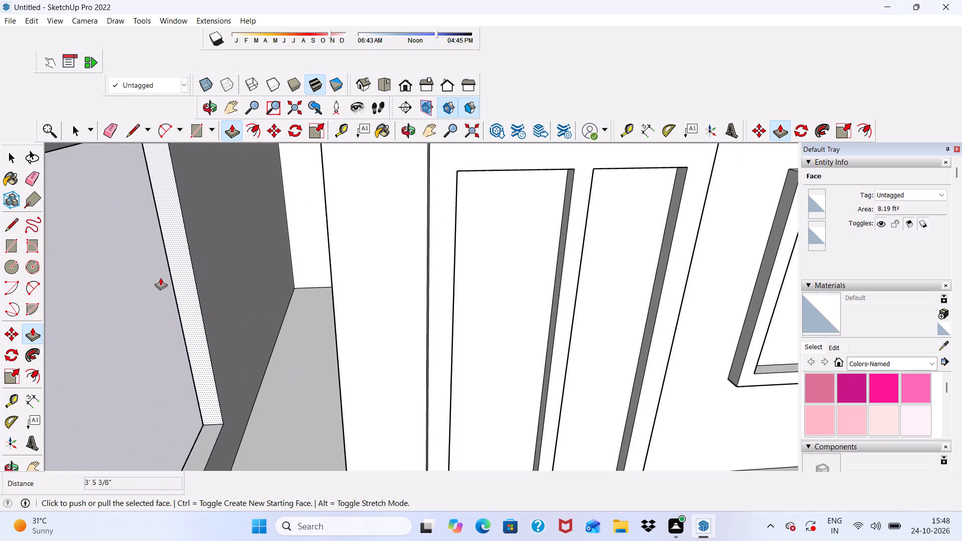
{"action": "left_click_drag", "start_coordinate": [184, 263], "coordinate": [219, 232]}
Push the rear jamb of the side wall opening back another 2' or so.
{"action": "scroll", "coordinate": [208, 223], "scroll_direction": "down", "scroll_amount": 6}
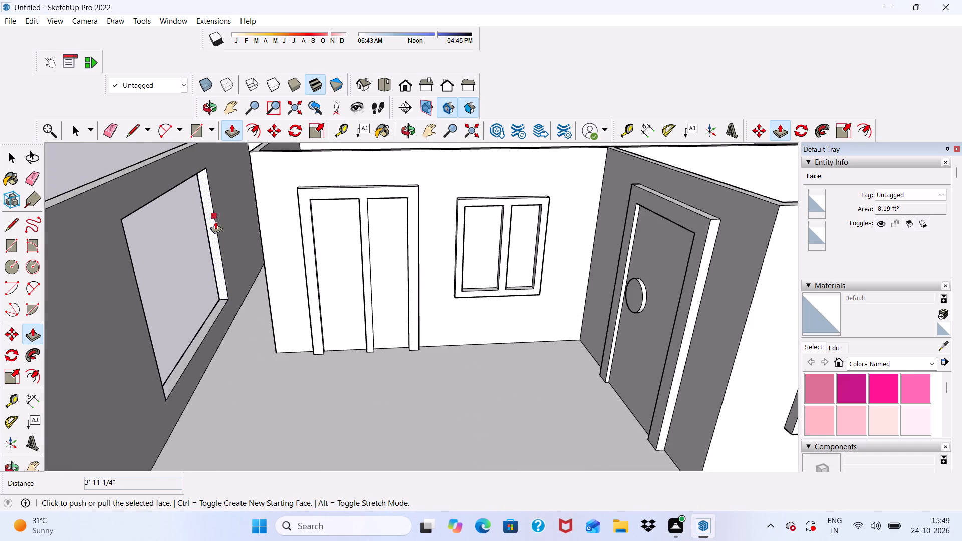
{"action": "scroll", "coordinate": [215, 221], "scroll_direction": "down", "scroll_amount": 5}
{"action": "middle_click_drag", "start_coordinate": [215, 228], "coordinate": [222, 231]}
{"action": "scroll", "coordinate": [216, 221], "scroll_direction": "up", "scroll_amount": 2}
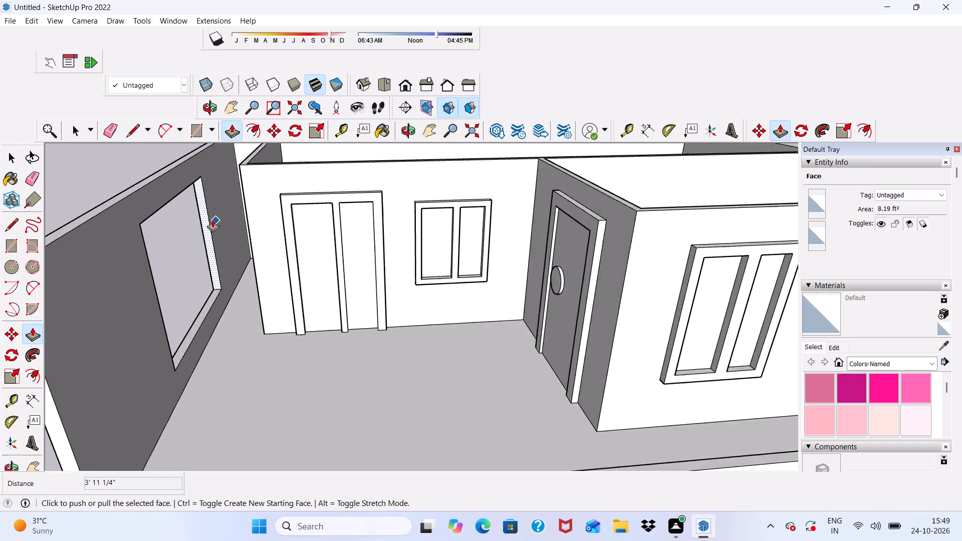
{"action": "scroll", "coordinate": [212, 219], "scroll_direction": "up", "scroll_amount": 4}
{"action": "left_click_drag", "start_coordinate": [198, 228], "coordinate": [205, 216]}
Push the opposite jamb of the side wall opening about 2' 6" toward the front of the building.
{"action": "scroll", "coordinate": [205, 215], "scroll_direction": "down", "scroll_amount": 5}
{"action": "middle_click_drag", "start_coordinate": [204, 221], "coordinate": [79, 265]}
{"action": "scroll", "coordinate": [76, 259], "scroll_direction": "up", "scroll_amount": 1}
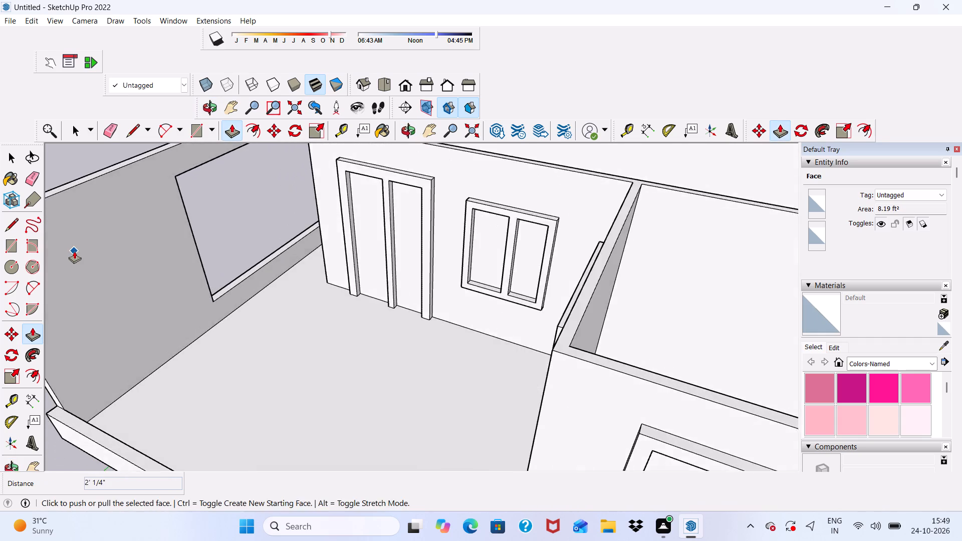
{"action": "scroll", "coordinate": [74, 251], "scroll_direction": "down", "scroll_amount": 3}
{"action": "middle_click_drag", "start_coordinate": [77, 253], "coordinate": [467, 138]}
{"action": "scroll", "coordinate": [467, 138], "scroll_direction": "up", "scroll_amount": 1}
{"action": "scroll", "coordinate": [443, 144], "scroll_direction": "down", "scroll_amount": 5}
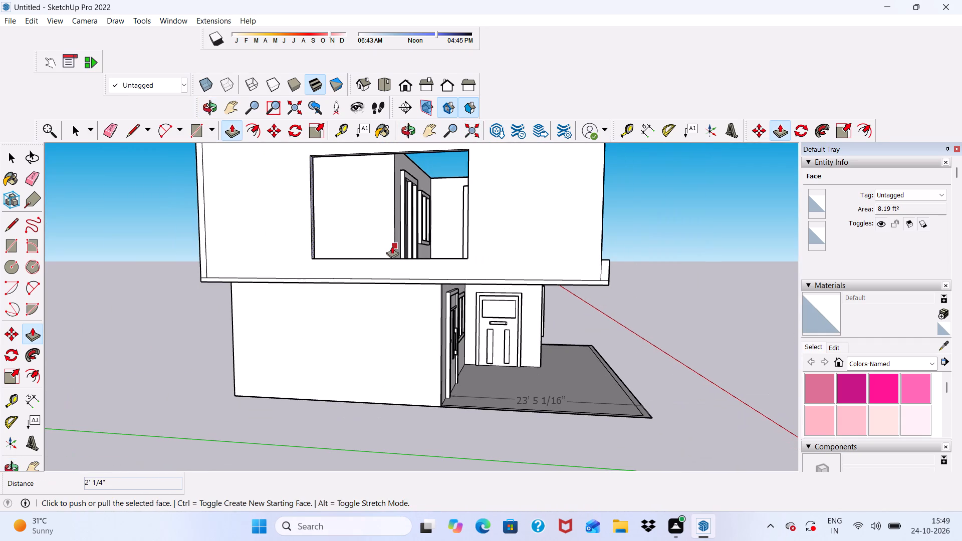
{"action": "middle_click_drag", "start_coordinate": [392, 246], "coordinate": [468, 244]}
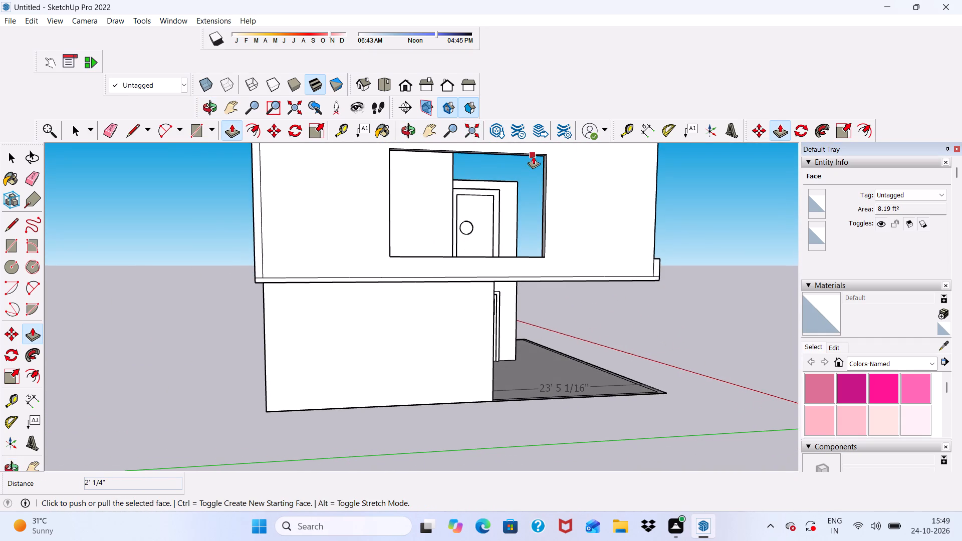
{"action": "scroll", "coordinate": [533, 156], "scroll_direction": "up", "scroll_amount": 4}
{"action": "scroll", "coordinate": [521, 193], "scroll_direction": "down", "scroll_amount": 7}
{"action": "key", "text": "z"}
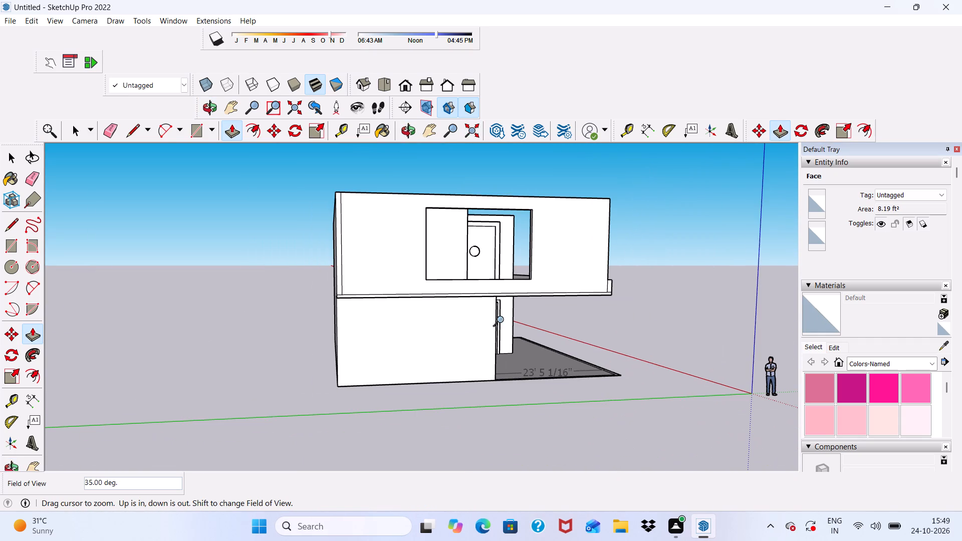
{"action": "scroll", "coordinate": [589, 289], "scroll_direction": "up", "scroll_amount": 4}
{"action": "scroll", "coordinate": [529, 253], "scroll_direction": "down", "scroll_amount": 2}
{"action": "middle_click_drag", "start_coordinate": [513, 266], "coordinate": [658, 311]}
{"action": "key", "text": "space"}
{"action": "scroll", "coordinate": [570, 274], "scroll_direction": "up", "scroll_amount": 6}
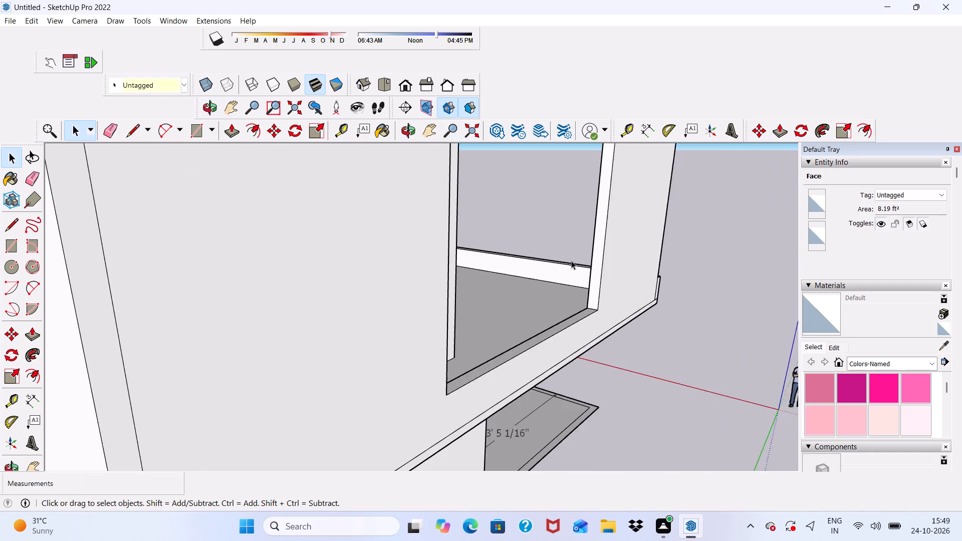
{"action": "scroll", "coordinate": [571, 260], "scroll_direction": "up", "scroll_amount": 5}
{"action": "scroll", "coordinate": [582, 252], "scroll_direction": "down", "scroll_amount": 4}
{"action": "scroll", "coordinate": [619, 204], "scroll_direction": "up", "scroll_amount": 3}
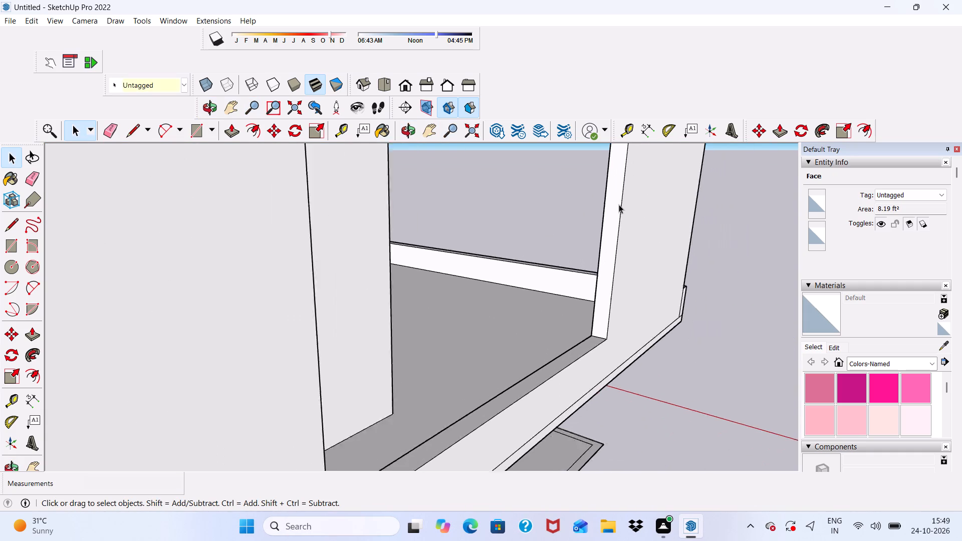
{"action": "scroll", "coordinate": [619, 204], "scroll_direction": "up", "scroll_amount": 2}
{"action": "left_click", "coordinate": [619, 204]}
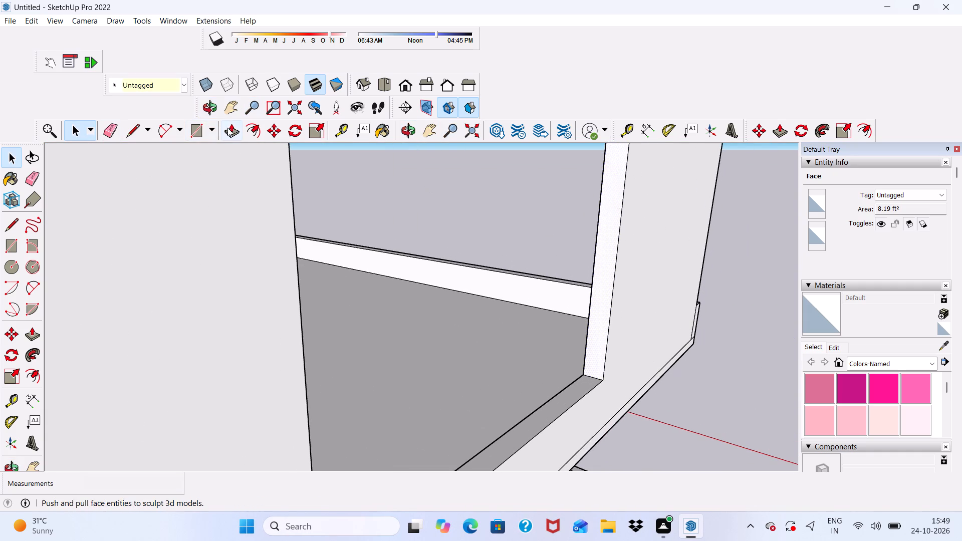
{"action": "left_click", "coordinate": [227, 128]}
{"action": "left_click", "coordinate": [613, 236]}
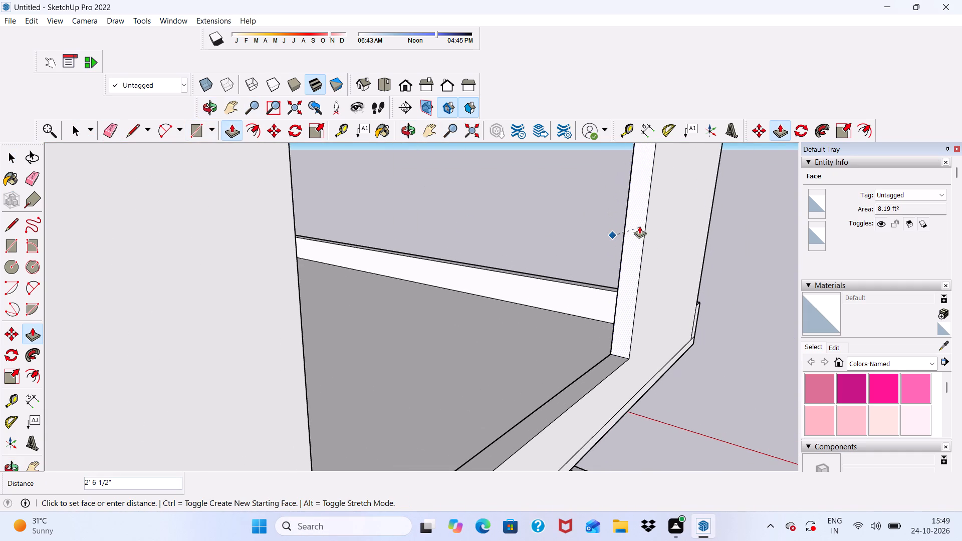
{"action": "left_click", "coordinate": [640, 226]}
Push the front jamb of the side wall opening a further 1' 10" or so toward the front parapet.
{"action": "scroll", "coordinate": [547, 272], "scroll_direction": "down", "scroll_amount": 8}
{"action": "middle_click_drag", "start_coordinate": [636, 264], "coordinate": [624, 275]}
{"action": "right_click_drag", "start_coordinate": [422, 275], "coordinate": [478, 275]}
{"action": "key", "text": "space"}
{"action": "left_click", "coordinate": [687, 258]}
{"action": "scroll", "coordinate": [662, 262], "scroll_direction": "down", "scroll_amount": 3}
{"action": "middle_click_drag", "start_coordinate": [594, 282], "coordinate": [740, 263]}
{"action": "scroll", "coordinate": [556, 268], "scroll_direction": "up", "scroll_amount": 5}
{"action": "scroll", "coordinate": [641, 247], "scroll_direction": "up", "scroll_amount": 3}
{"action": "left_click", "coordinate": [223, 131]}
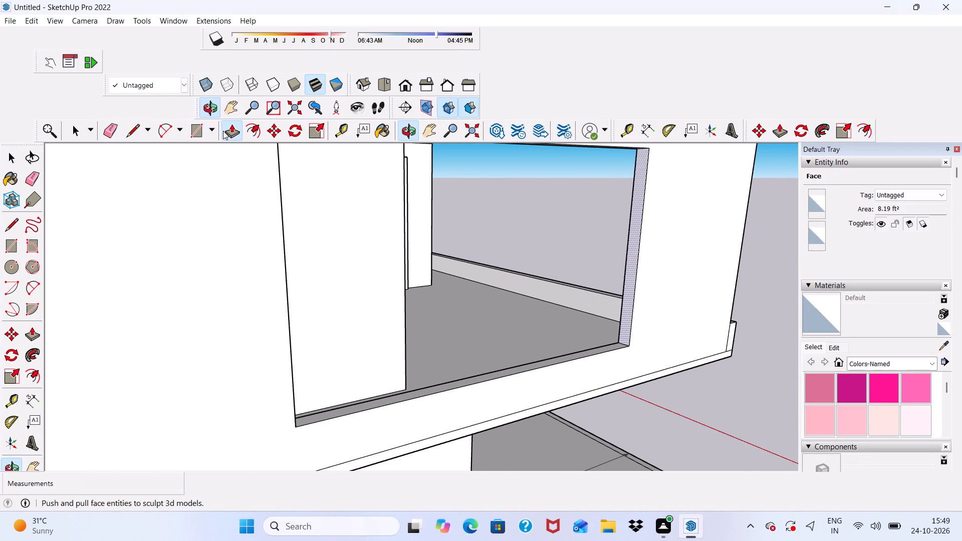
{"action": "left_click", "coordinate": [632, 261]}
{"action": "left_click", "coordinate": [652, 251]}
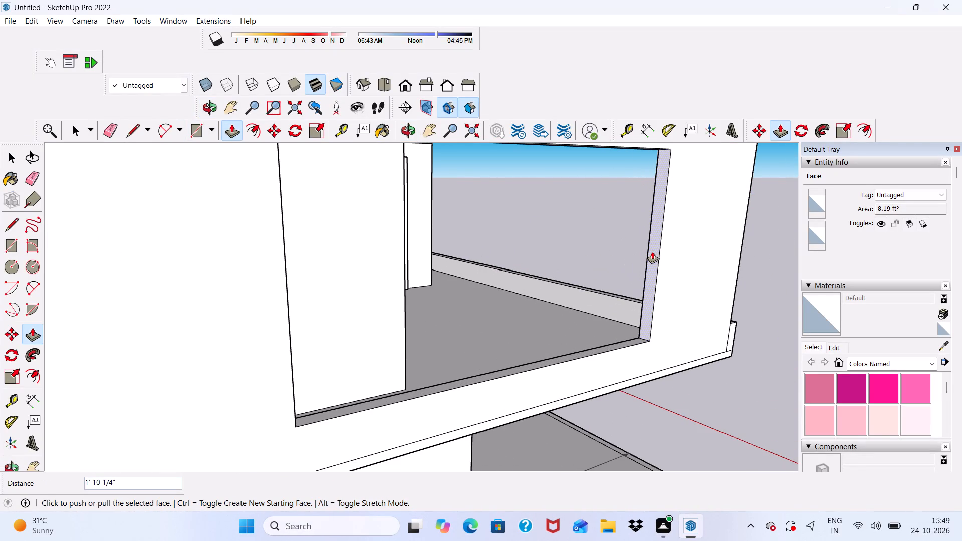
Push the front jamb of the side wall opening forward by another 6" or so.
{"action": "scroll", "coordinate": [610, 278], "scroll_direction": "down", "scroll_amount": 6}
{"action": "middle_click_drag", "start_coordinate": [617, 311], "coordinate": [594, 279]}
{"action": "right_click", "coordinate": [538, 255]}
{"action": "right_click_drag", "start_coordinate": [540, 259], "coordinate": [547, 266]}
{"action": "right_click_drag", "start_coordinate": [556, 273], "coordinate": [583, 278]}
{"action": "right_click", "coordinate": [594, 279]}
{"action": "right_click", "coordinate": [594, 279]}
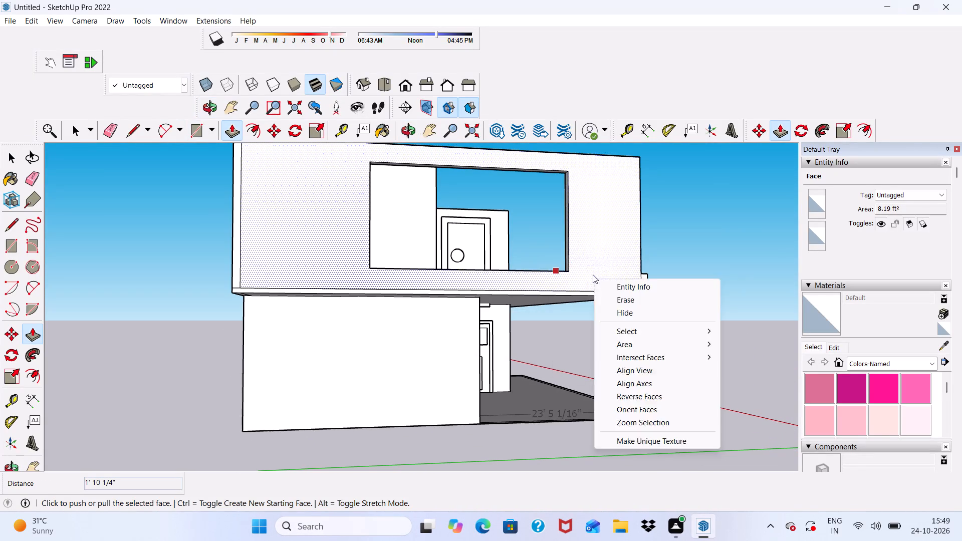
{"action": "right_click_drag", "start_coordinate": [580, 257], "coordinate": [561, 232]}
{"action": "scroll", "coordinate": [561, 231], "scroll_direction": "up", "scroll_amount": 6}
{"action": "right_click", "coordinate": [561, 231]}
{"action": "key", "text": "space"}
{"action": "left_click", "coordinate": [708, 207]}
{"action": "scroll", "coordinate": [430, 216], "scroll_direction": "up", "scroll_amount": 7}
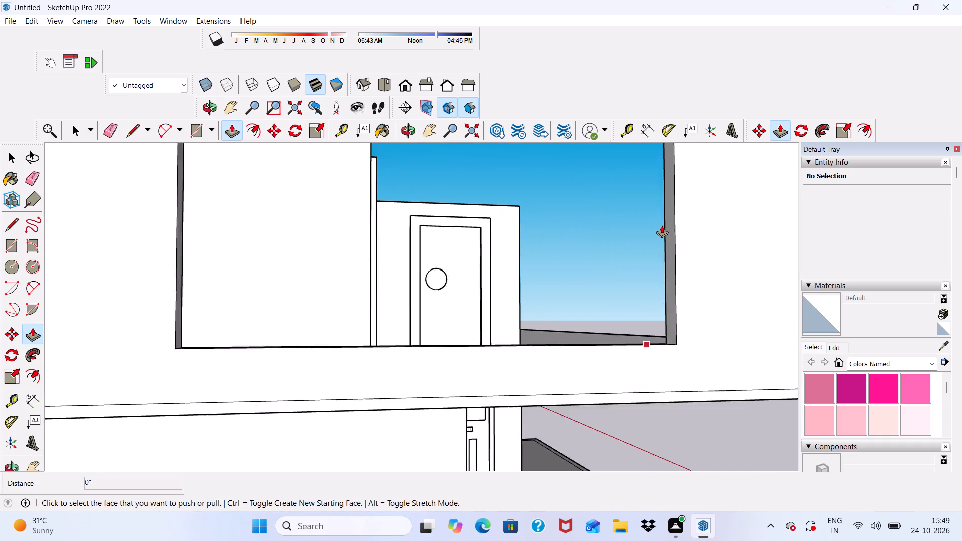
{"action": "scroll", "coordinate": [662, 225], "scroll_direction": "up", "scroll_amount": 2}
{"action": "right_click", "coordinate": [667, 240]}
{"action": "right_click_drag", "start_coordinate": [657, 201], "coordinate": [657, 193]}
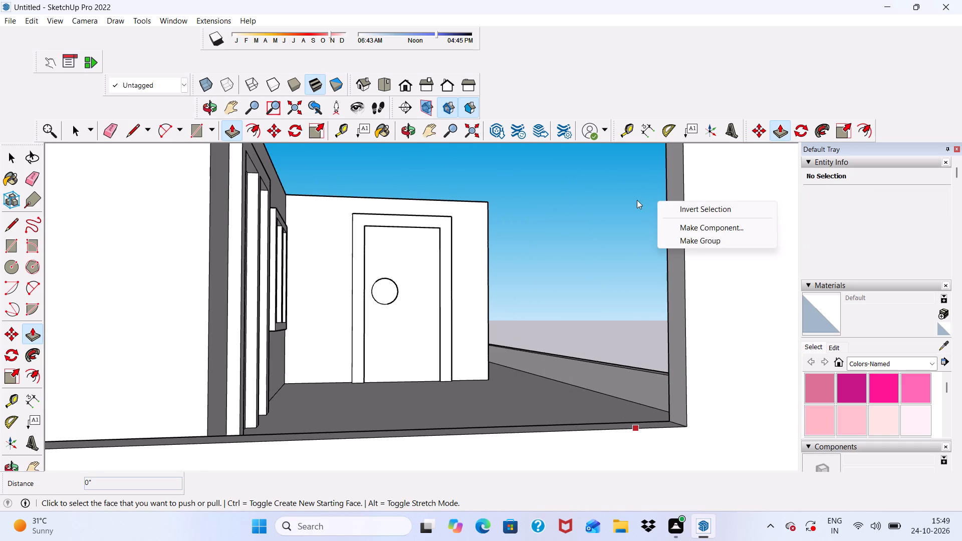
{"action": "left_click", "coordinate": [630, 200]}
{"action": "left_click", "coordinate": [672, 241]}
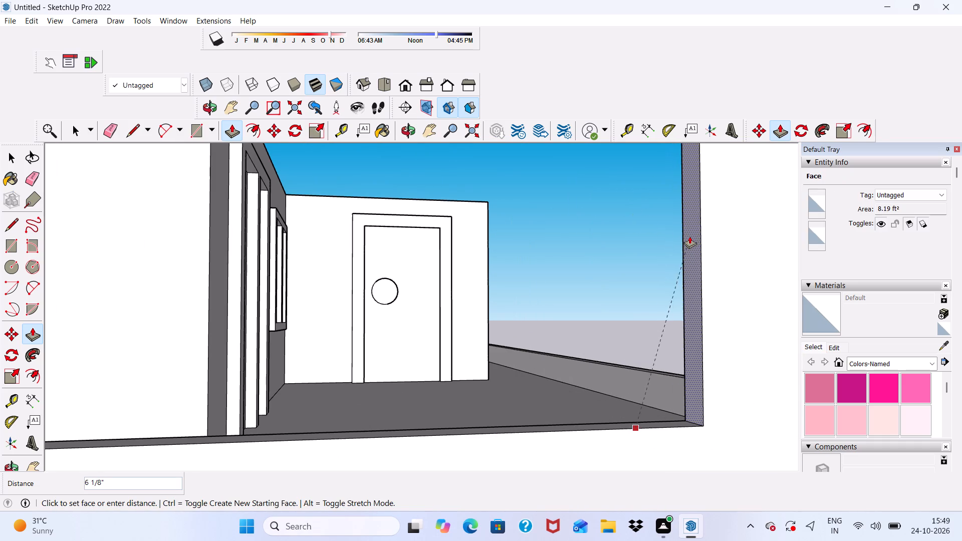
{"action": "left_click", "coordinate": [689, 236]}
Examine the widened side wall opening from outside, from above and from the front of the building.
{"action": "scroll", "coordinate": [607, 233], "scroll_direction": "down", "scroll_amount": 11}
{"action": "key", "text": "space"}
{"action": "left_click", "coordinate": [644, 249]}
{"action": "scroll", "coordinate": [645, 249], "scroll_direction": "down", "scroll_amount": 2}
{"action": "middle_click_drag", "start_coordinate": [645, 250], "coordinate": [480, 301]}
{"action": "scroll", "coordinate": [645, 250], "scroll_direction": "down", "scroll_amount": 1}
{"action": "scroll", "coordinate": [480, 234], "scroll_direction": "up", "scroll_amount": 9}
{"action": "scroll", "coordinate": [479, 274], "scroll_direction": "down", "scroll_amount": 1}
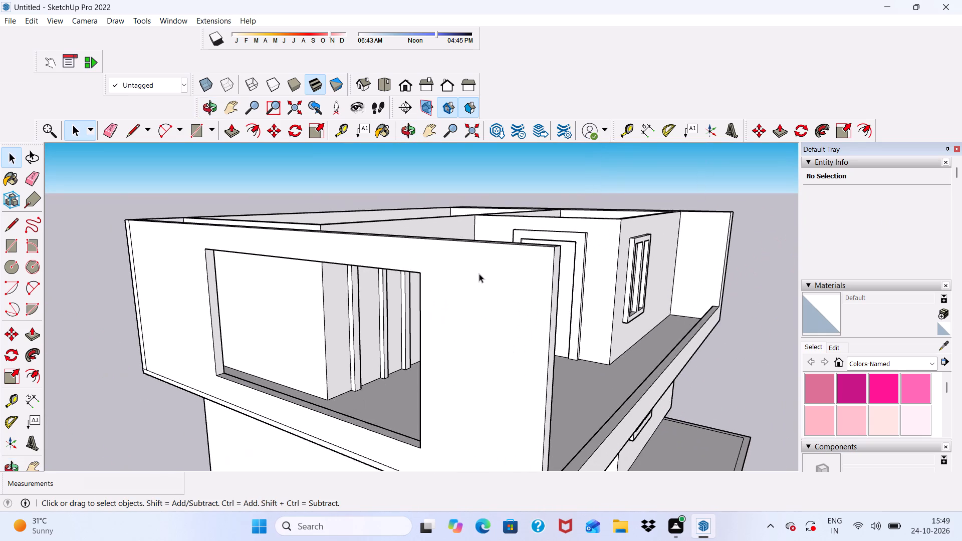
{"action": "middle_click_drag", "start_coordinate": [479, 274], "coordinate": [554, 261]}
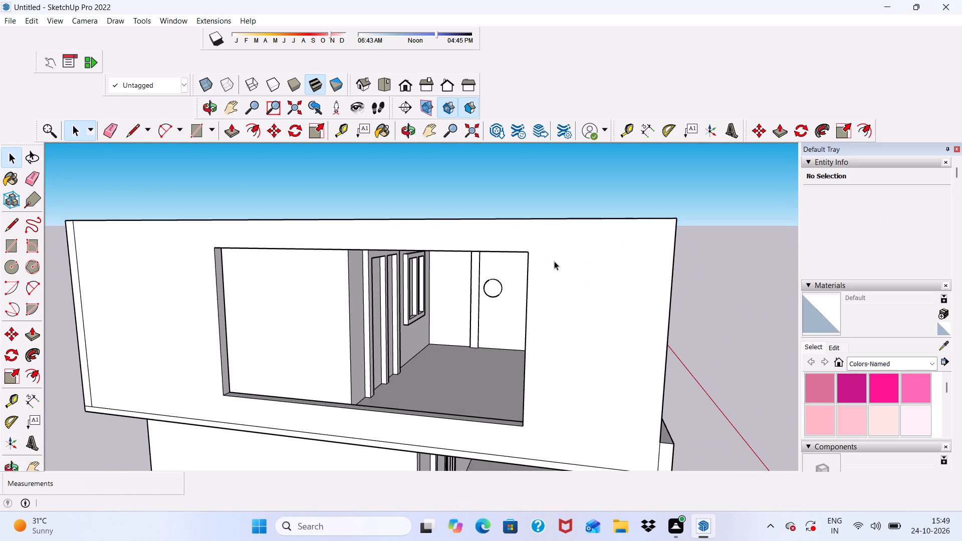
{"action": "scroll", "coordinate": [554, 261], "scroll_direction": "up", "scroll_amount": 6}
{"action": "scroll", "coordinate": [554, 261], "scroll_direction": "down", "scroll_amount": 7}
{"action": "middle_click_drag", "start_coordinate": [532, 272], "coordinate": [643, 259]}
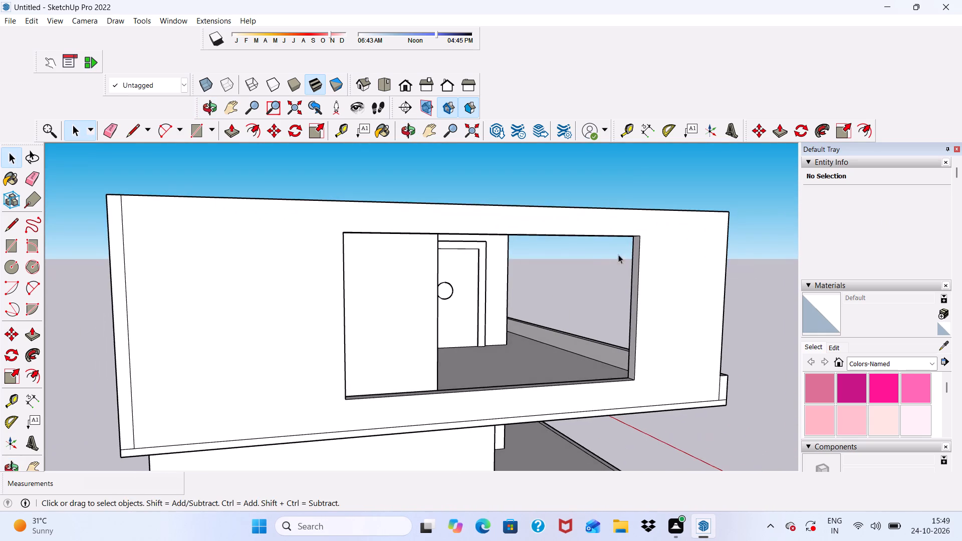
{"action": "scroll", "coordinate": [565, 263], "scroll_direction": "down", "scroll_amount": 2}
{"action": "middle_click_drag", "start_coordinate": [479, 290], "coordinate": [112, 322]}
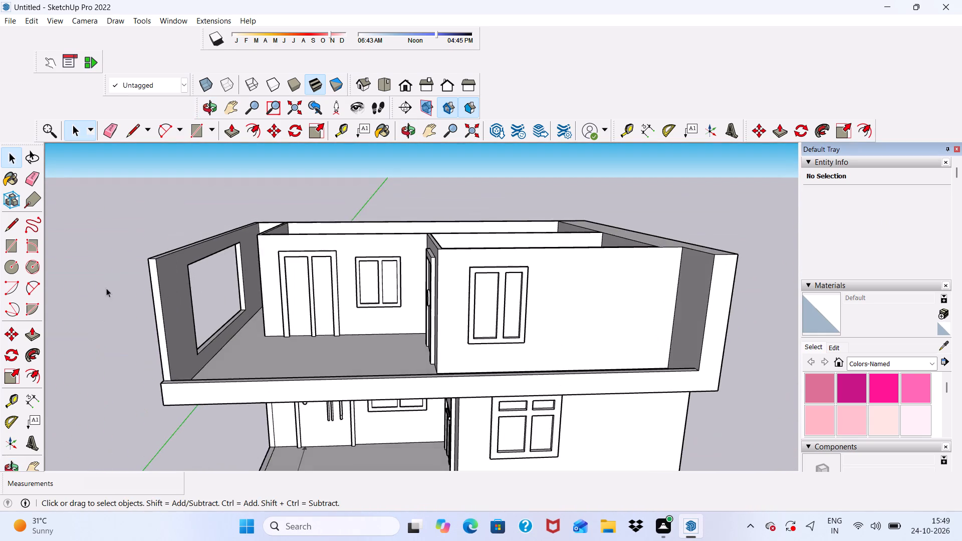
{"action": "scroll", "coordinate": [119, 282], "scroll_direction": "down", "scroll_amount": 4}
{"action": "scroll", "coordinate": [165, 314], "scroll_direction": "up", "scroll_amount": 5}
{"action": "middle_click_drag", "start_coordinate": [148, 281], "coordinate": [426, 236]}
Draw a rectangle about 6" by 9" across the sill of the side wall opening, near its front jamb.
{"action": "left_click", "coordinate": [196, 124]}
{"action": "scroll", "coordinate": [308, 372], "scroll_direction": "down", "scroll_amount": 1}
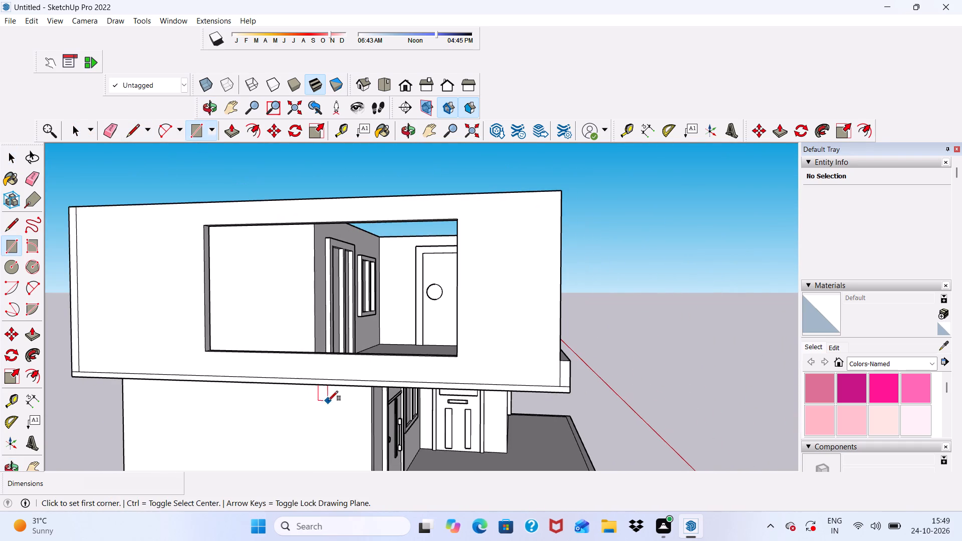
{"action": "middle_click_drag", "start_coordinate": [373, 355], "coordinate": [400, 395]}
{"action": "scroll", "coordinate": [450, 414], "scroll_direction": "up", "scroll_amount": 6}
{"action": "scroll", "coordinate": [505, 408], "scroll_direction": "up", "scroll_amount": 11}
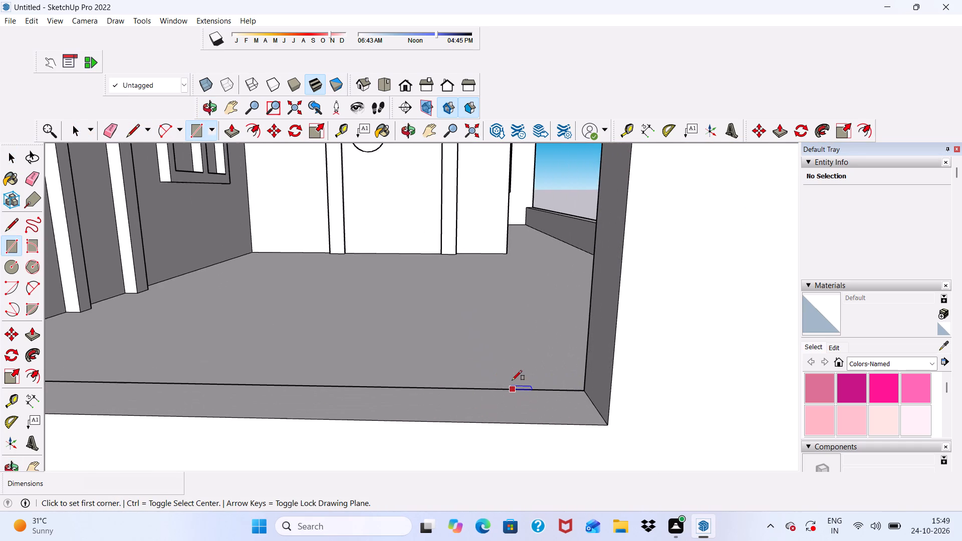
{"action": "scroll", "coordinate": [513, 363], "scroll_direction": "down", "scroll_amount": 6}
{"action": "scroll", "coordinate": [552, 394], "scroll_direction": "up", "scroll_amount": 5}
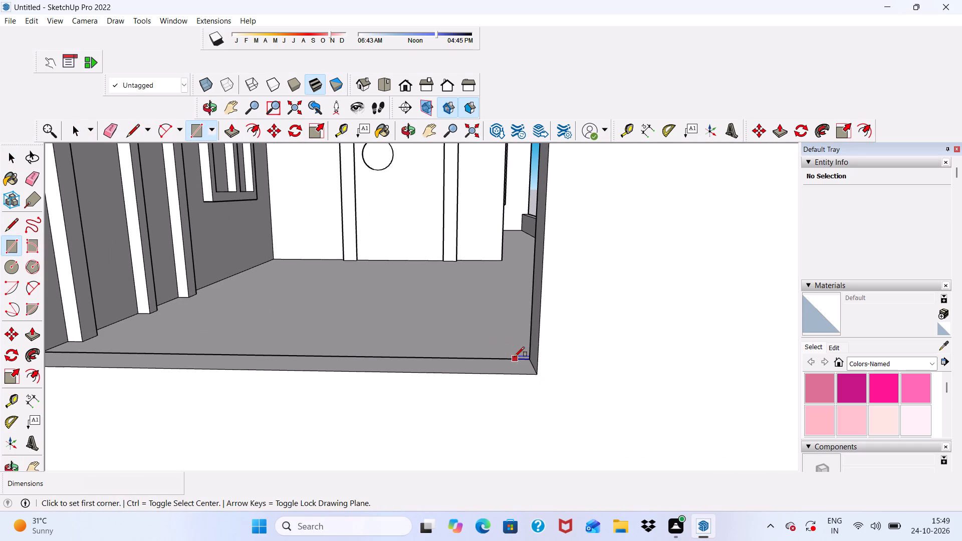
{"action": "left_click", "coordinate": [515, 357]}
{"action": "scroll", "coordinate": [467, 374], "scroll_direction": "up", "scroll_amount": 2}
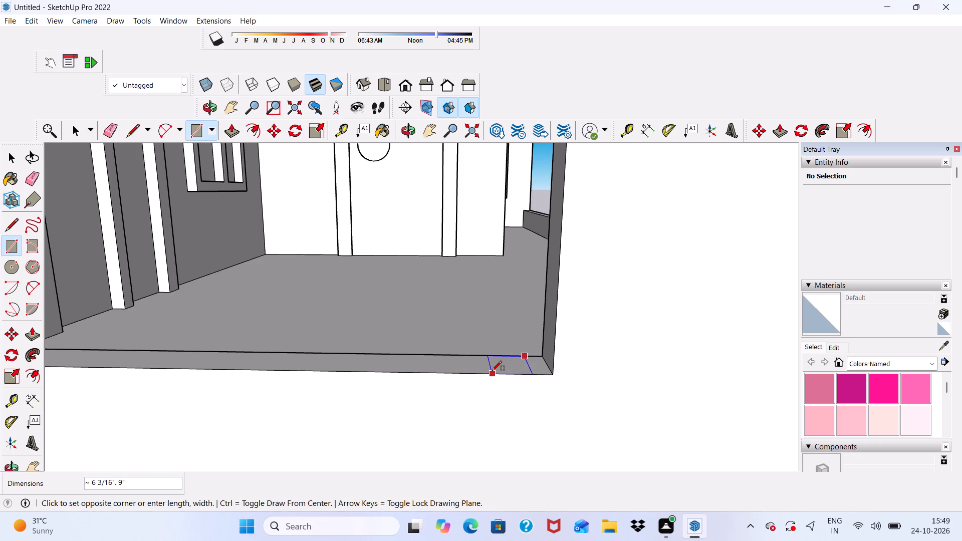
{"action": "left_click", "coordinate": [492, 371]}
{"action": "scroll", "coordinate": [470, 338], "scroll_direction": "down", "scroll_amount": 7}
{"action": "scroll", "coordinate": [463, 309], "scroll_direction": "up", "scroll_amount": 10}
{"action": "key", "text": "space"}
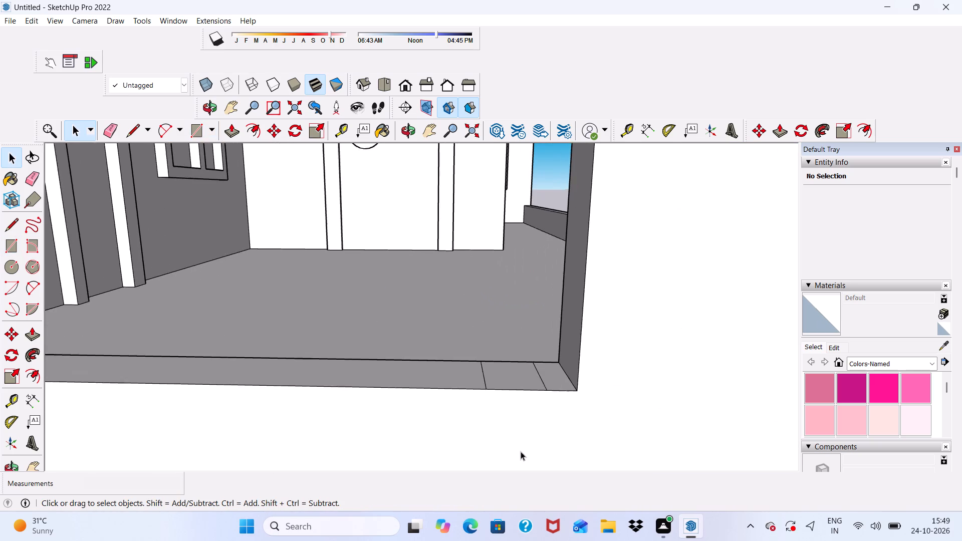
Copy the small sill rectangle 10" along the side wall opening's sill, away from the front jamb, and array it as 10 copies.
{"action": "scroll", "coordinate": [521, 451], "scroll_direction": "up", "scroll_amount": 1}
{"action": "scroll", "coordinate": [490, 337], "scroll_direction": "down", "scroll_amount": 6}
{"action": "middle_click_drag", "start_coordinate": [479, 194], "coordinate": [511, 289]}
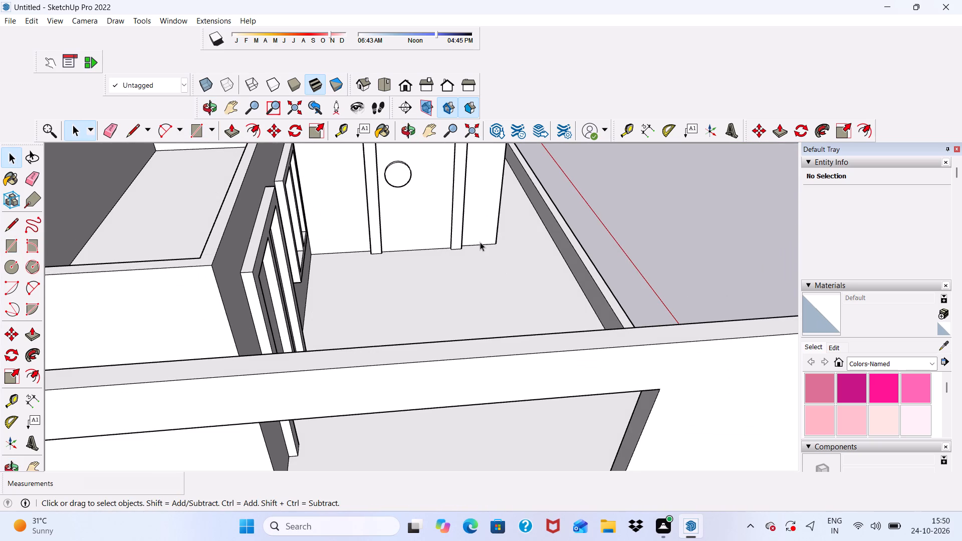
{"action": "scroll", "coordinate": [0, 443], "scroll_direction": "down", "scroll_amount": 1}
{"action": "scroll", "coordinate": [151, 285], "scroll_direction": "down", "scroll_amount": 11}
{"action": "scroll", "coordinate": [365, 269], "scroll_direction": "up", "scroll_amount": 3}
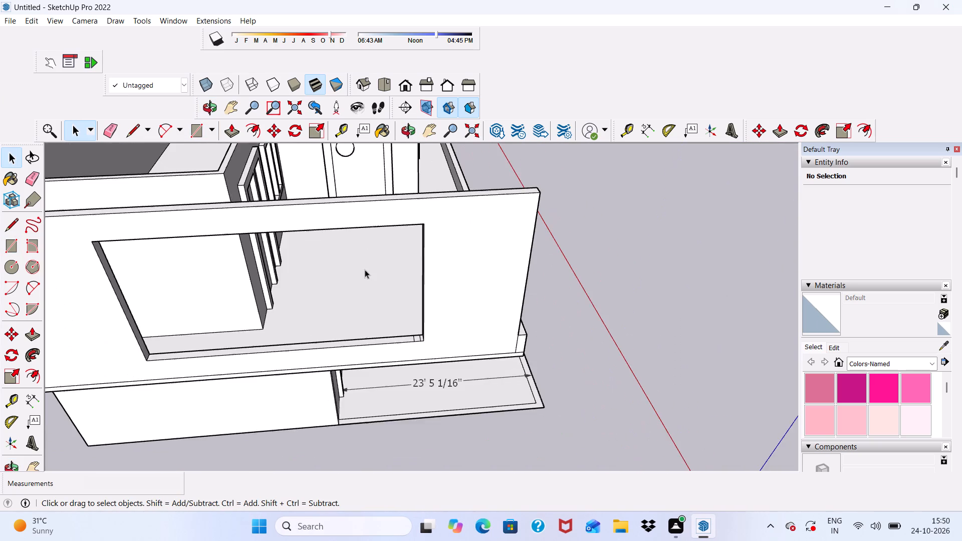
{"action": "scroll", "coordinate": [365, 269], "scroll_direction": "up", "scroll_amount": 3}
{"action": "scroll", "coordinate": [419, 332], "scroll_direction": "up", "scroll_amount": 8}
{"action": "double_click", "coordinate": [435, 365]}
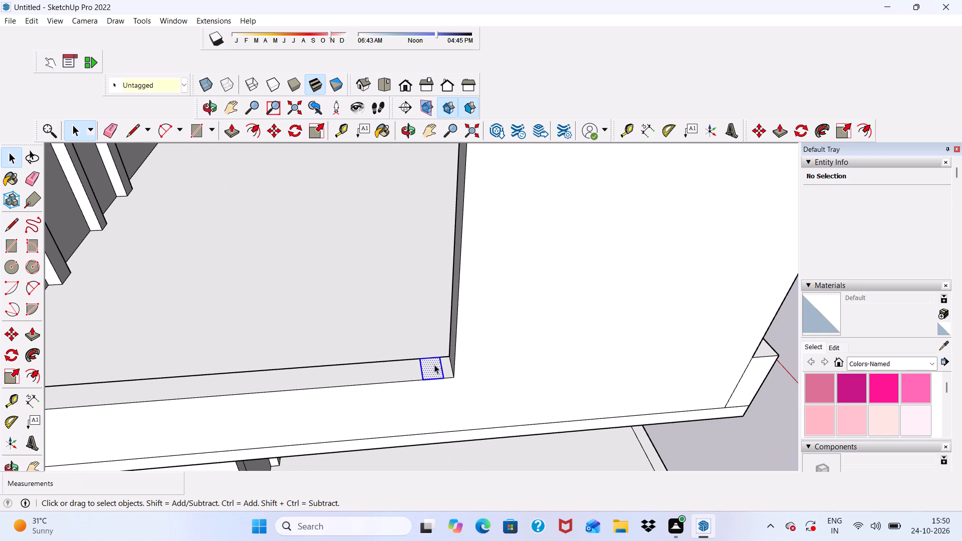
{"action": "left_click", "coordinate": [274, 129]}
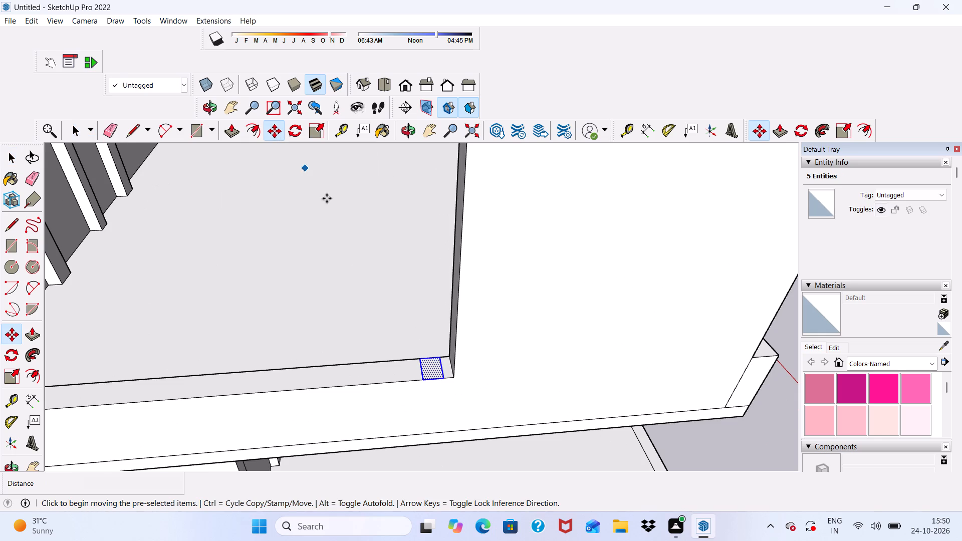
{"action": "left_click", "coordinate": [435, 370]}
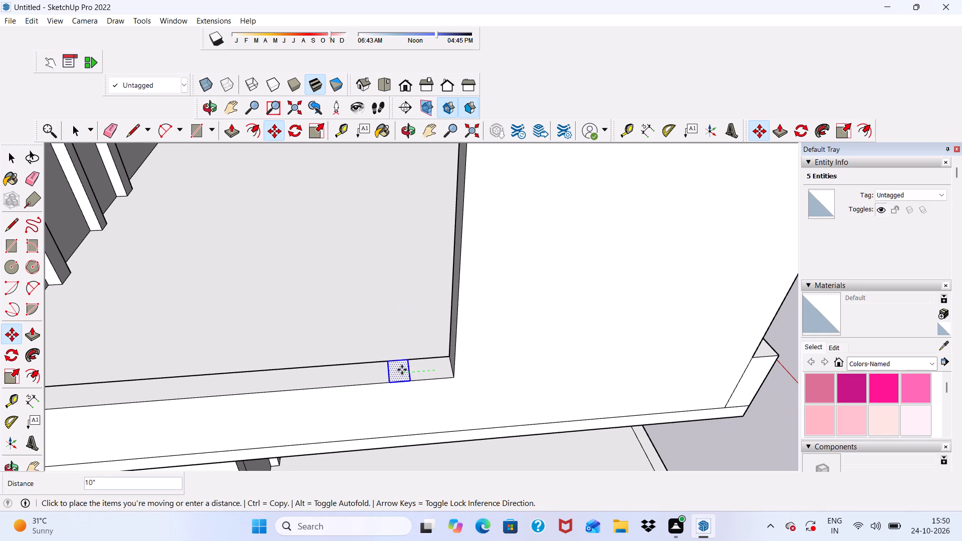
{"action": "left_click", "coordinate": [402, 369]}
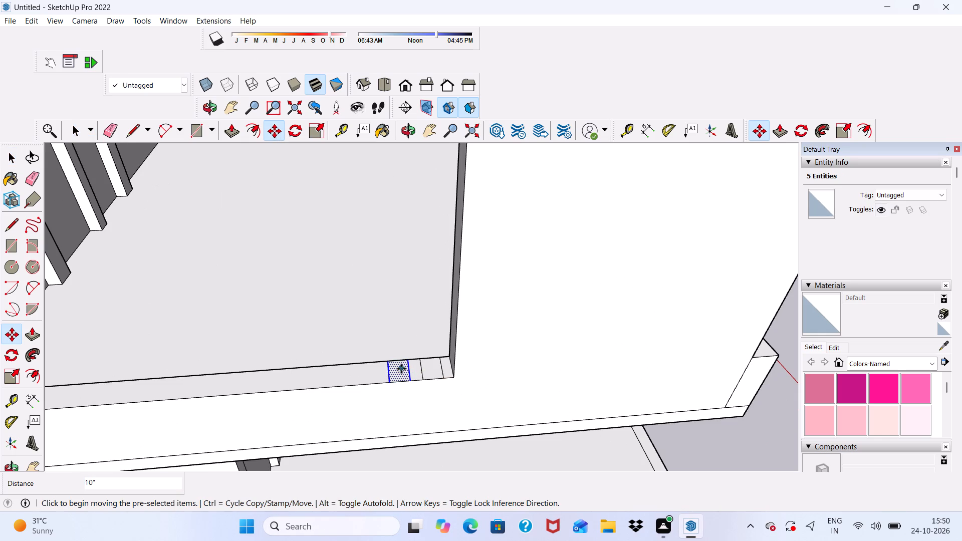
{"action": "key", "text": "shift+asterisk"}
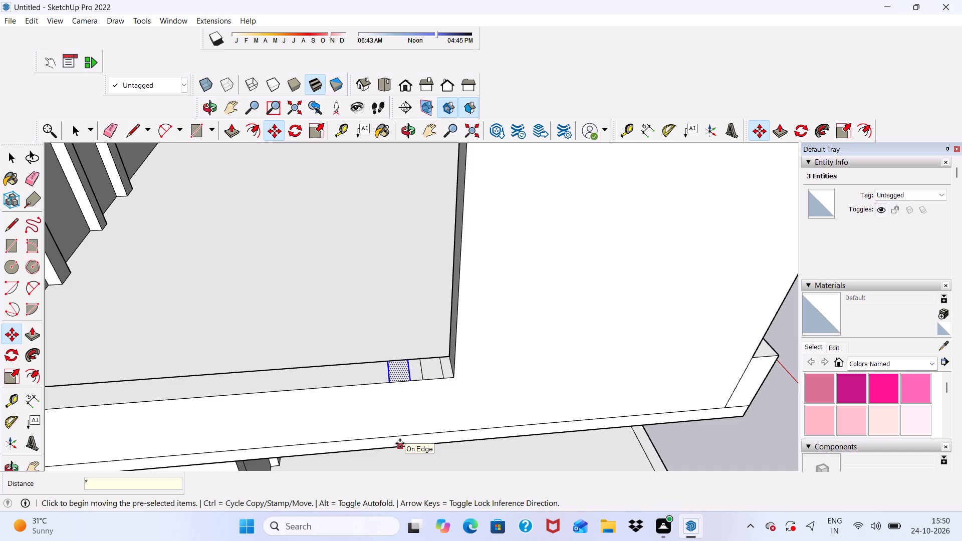
{"action": "type", "text": "10"}
{"action": "key", "text": "Return"}
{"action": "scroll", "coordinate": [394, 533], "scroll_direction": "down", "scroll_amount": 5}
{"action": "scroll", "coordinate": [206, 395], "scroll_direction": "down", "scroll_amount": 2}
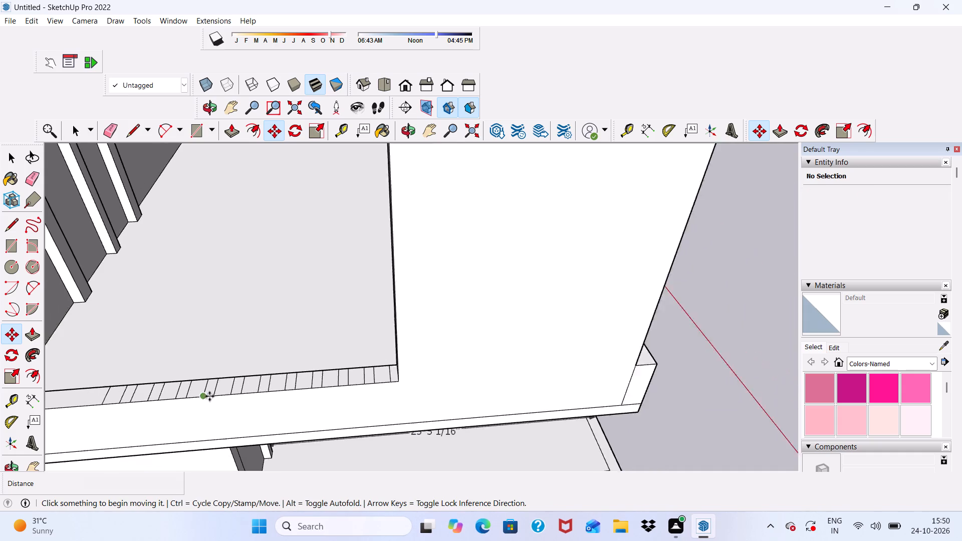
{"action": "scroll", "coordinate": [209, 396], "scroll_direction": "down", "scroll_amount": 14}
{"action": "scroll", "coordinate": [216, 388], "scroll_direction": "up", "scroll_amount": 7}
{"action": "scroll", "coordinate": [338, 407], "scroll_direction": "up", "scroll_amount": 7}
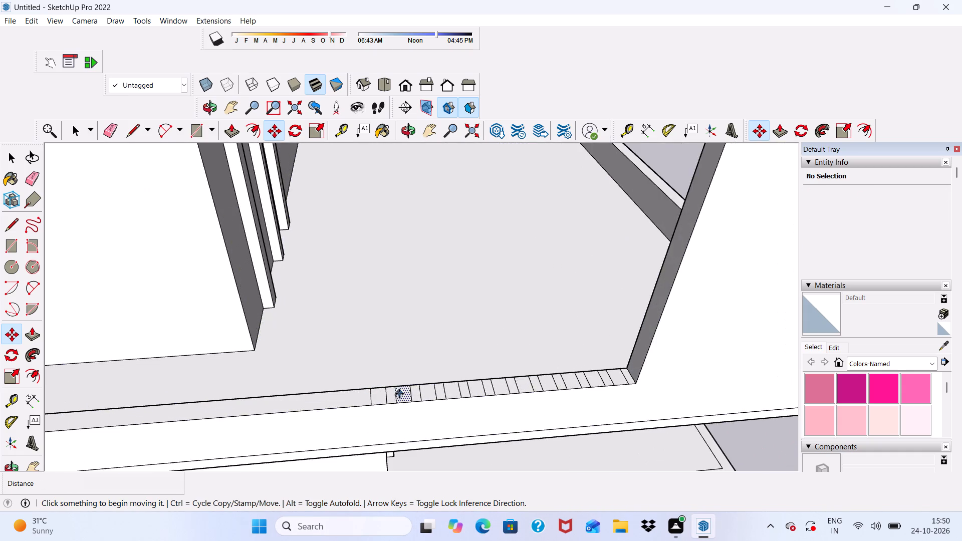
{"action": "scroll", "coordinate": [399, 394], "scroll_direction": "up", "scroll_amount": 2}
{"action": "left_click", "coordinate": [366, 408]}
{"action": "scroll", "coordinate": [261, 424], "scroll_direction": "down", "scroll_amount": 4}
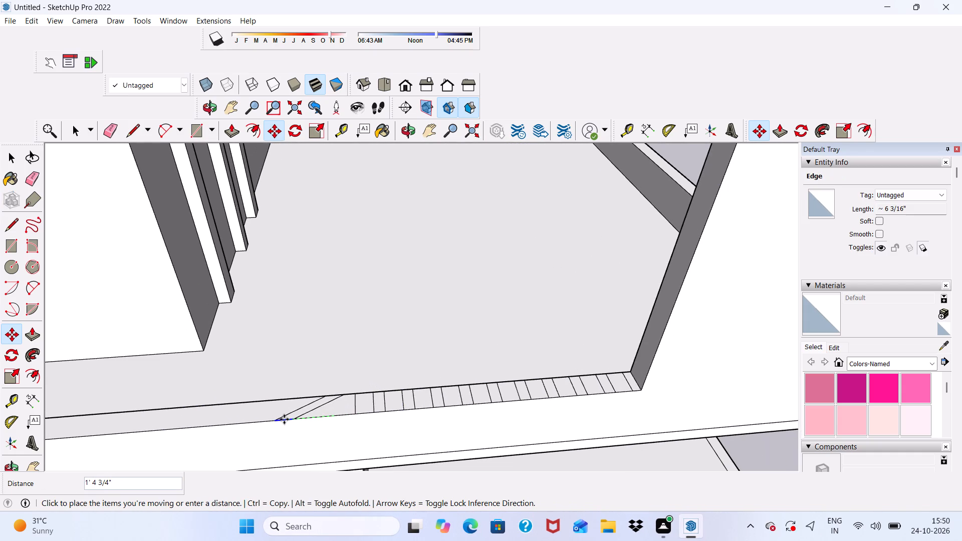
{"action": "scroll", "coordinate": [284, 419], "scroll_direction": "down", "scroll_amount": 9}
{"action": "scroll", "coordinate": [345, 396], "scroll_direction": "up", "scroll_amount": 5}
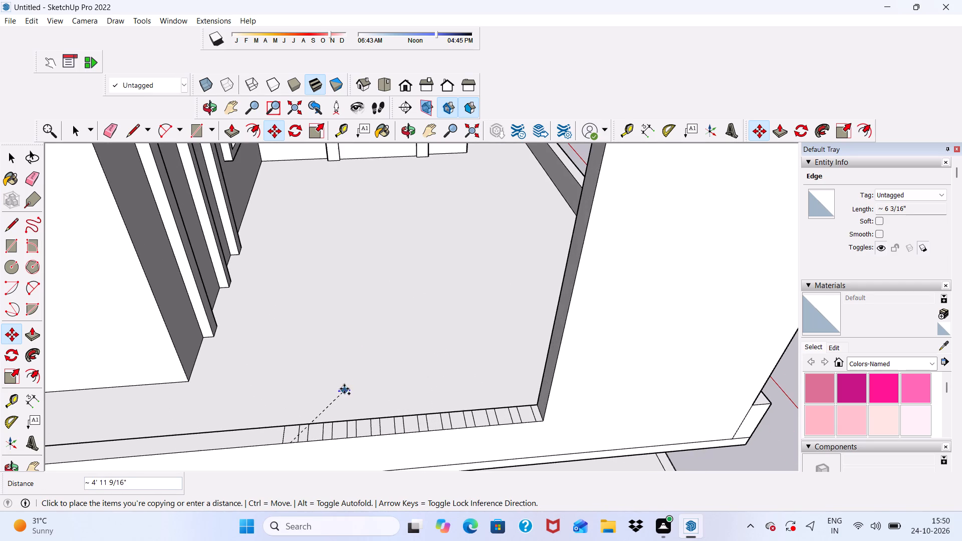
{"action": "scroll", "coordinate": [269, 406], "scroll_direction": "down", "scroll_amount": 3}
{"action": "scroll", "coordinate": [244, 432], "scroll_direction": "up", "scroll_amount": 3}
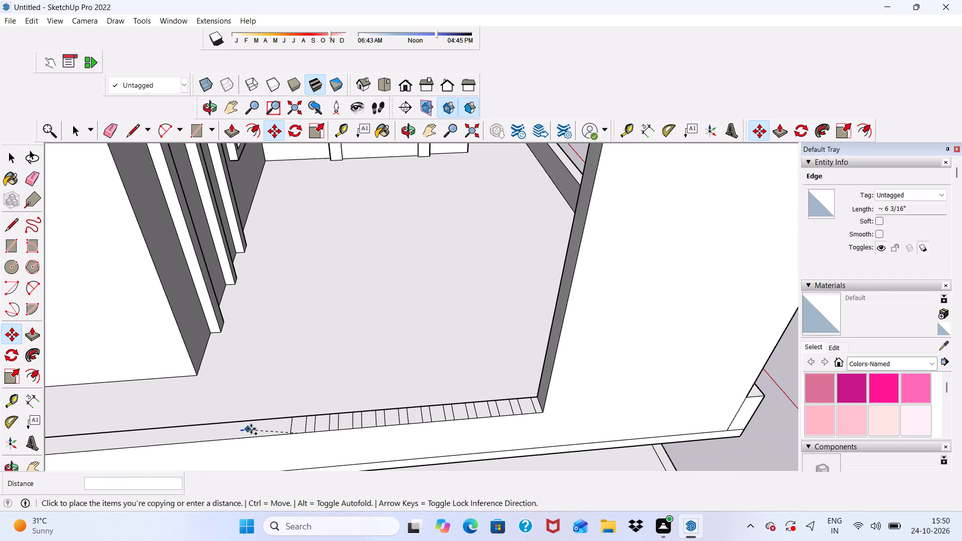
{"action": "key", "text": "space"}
Copy the last rectangle of the row about 12' 10" along the sill so it sits against the rear jamb.
{"action": "double_click", "coordinate": [300, 426]}
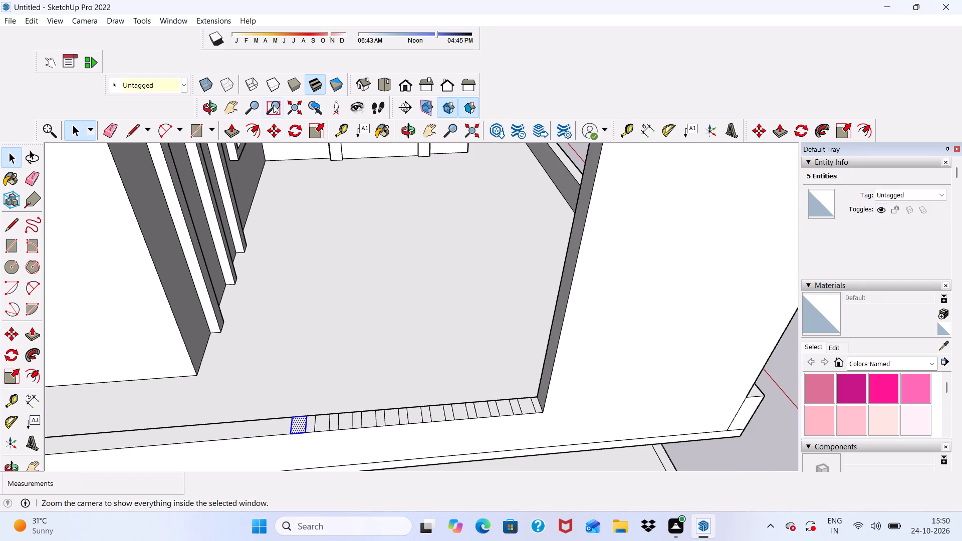
{"action": "left_click", "coordinate": [276, 133]}
{"action": "left_click", "coordinate": [300, 429]}
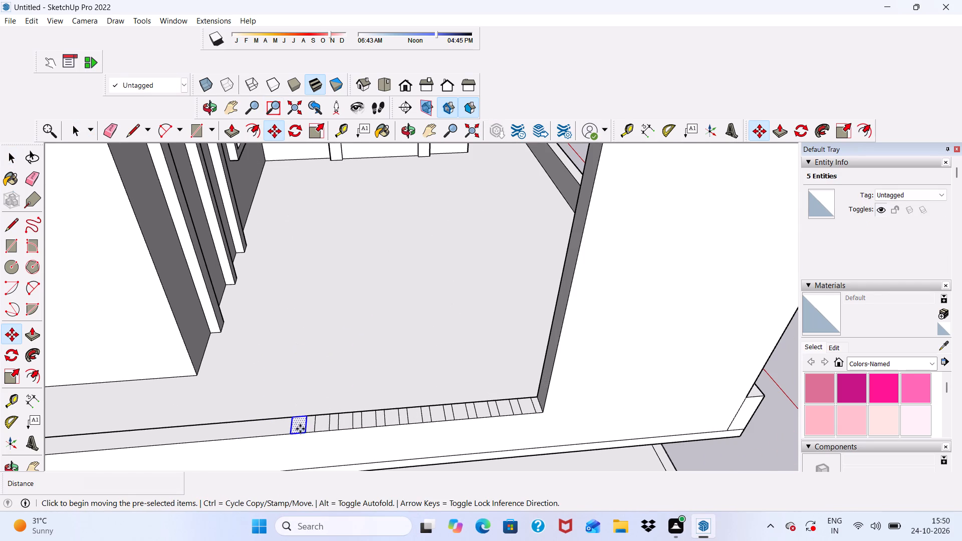
{"action": "scroll", "coordinate": [251, 424], "scroll_direction": "down", "scroll_amount": 10}
{"action": "scroll", "coordinate": [314, 401], "scroll_direction": "up", "scroll_amount": 2}
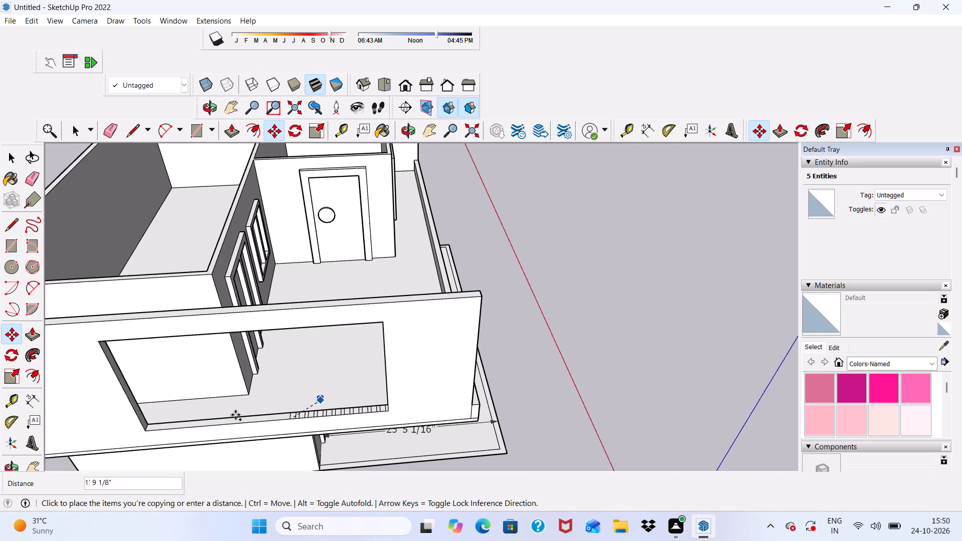
{"action": "scroll", "coordinate": [235, 415], "scroll_direction": "up", "scroll_amount": 3}
{"action": "scroll", "coordinate": [122, 435], "scroll_direction": "up", "scroll_amount": 10}
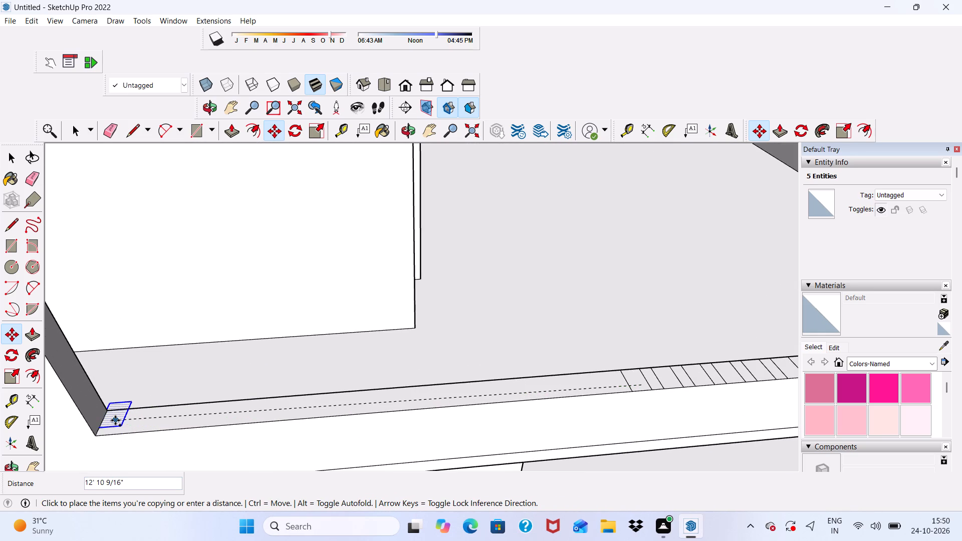
{"action": "left_click", "coordinate": [113, 422]}
{"action": "scroll", "coordinate": [106, 428], "scroll_direction": "down", "scroll_amount": 7}
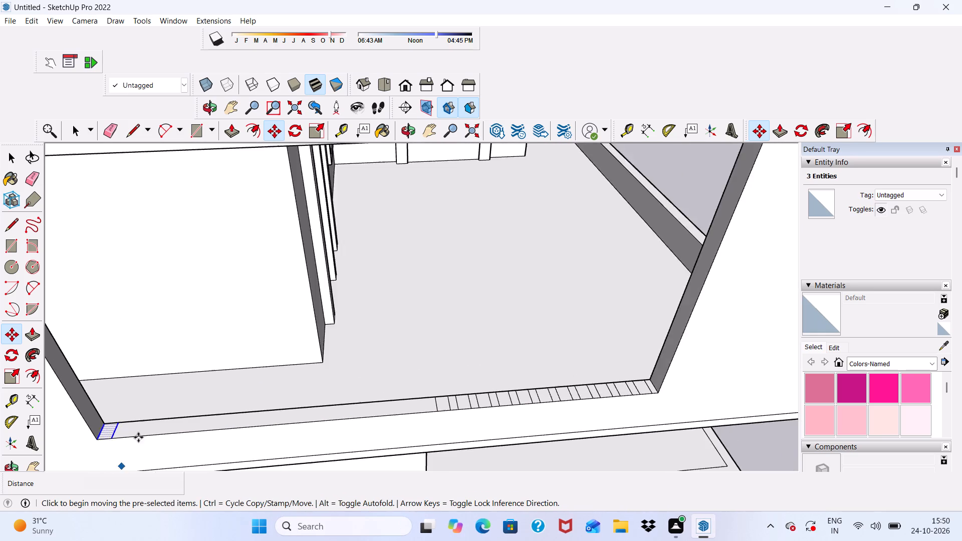
{"action": "scroll", "coordinate": [138, 437], "scroll_direction": "down", "scroll_amount": 5}
{"action": "key", "text": "space"}
{"action": "left_click", "coordinate": [678, 356]}
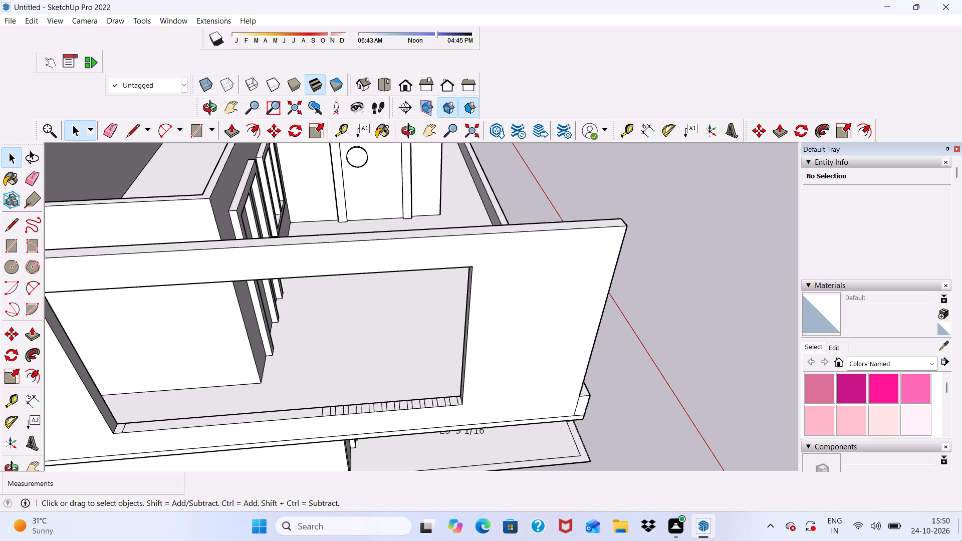
Pull the sill rectangle nearest the front jamb up 10' 11" to the head of the opening, forming a vertical member.
{"action": "scroll", "coordinate": [961, 540], "scroll_direction": "up", "scroll_amount": 1}
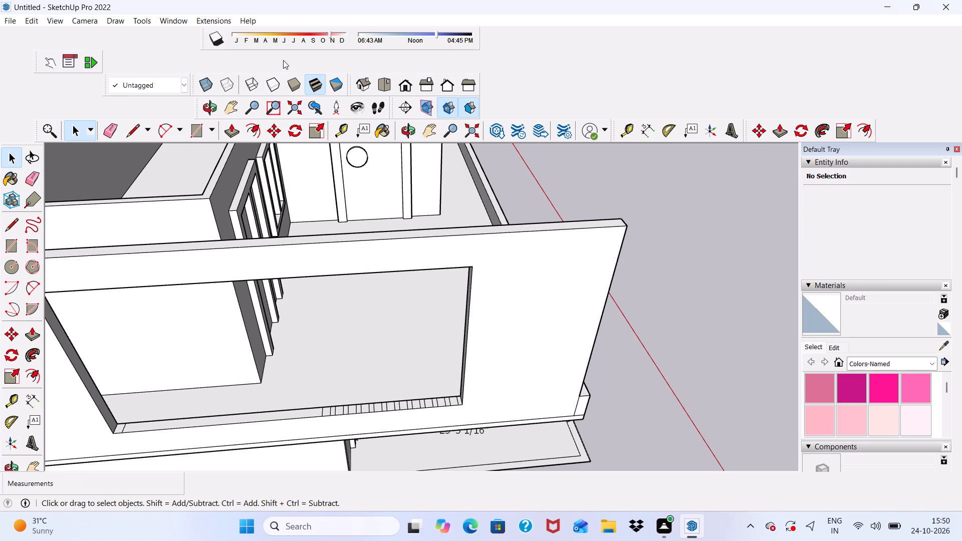
{"action": "scroll", "coordinate": [283, 60], "scroll_direction": "down", "scroll_amount": 5}
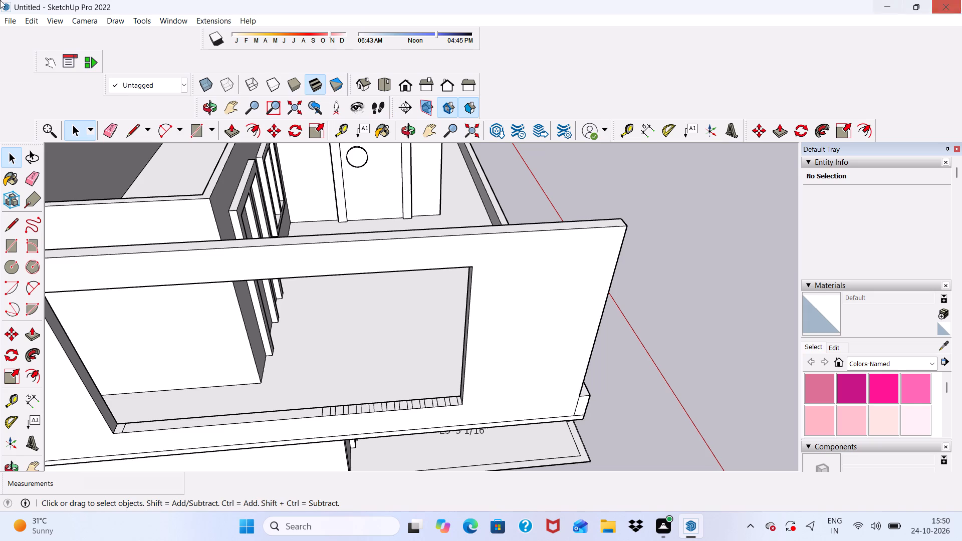
{"action": "left_click", "coordinate": [233, 129]}
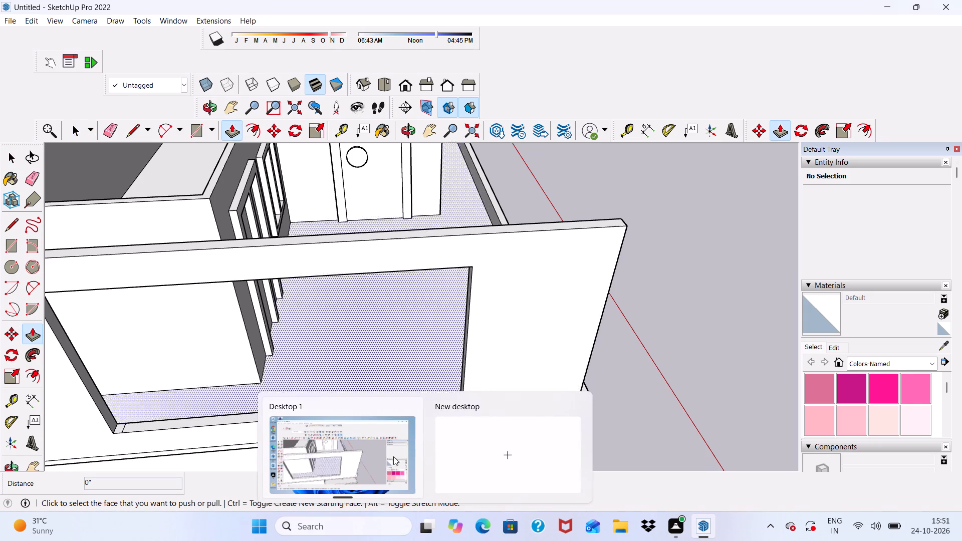
{"action": "scroll", "coordinate": [378, 384], "scroll_direction": "down", "scroll_amount": 4}
{"action": "left_click", "coordinate": [722, 267]}
{"action": "scroll", "coordinate": [324, 438], "scroll_direction": "up", "scroll_amount": 3}
{"action": "scroll", "coordinate": [479, 405], "scroll_direction": "up", "scroll_amount": 2}
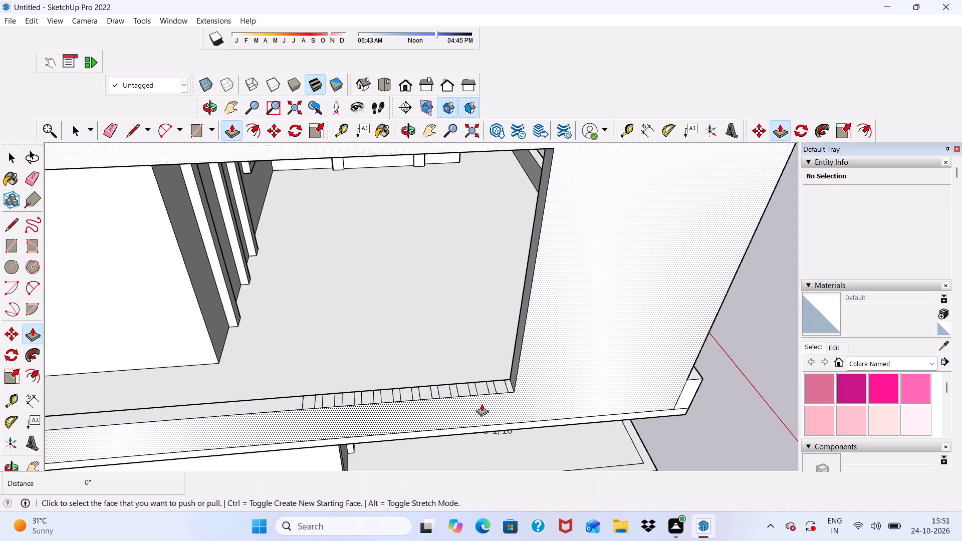
{"action": "scroll", "coordinate": [482, 404], "scroll_direction": "up", "scroll_amount": 7}
{"action": "left_click", "coordinate": [513, 376]}
{"action": "scroll", "coordinate": [480, 350], "scroll_direction": "down", "scroll_amount": 5}
{"action": "scroll", "coordinate": [453, 296], "scroll_direction": "down", "scroll_amount": 4}
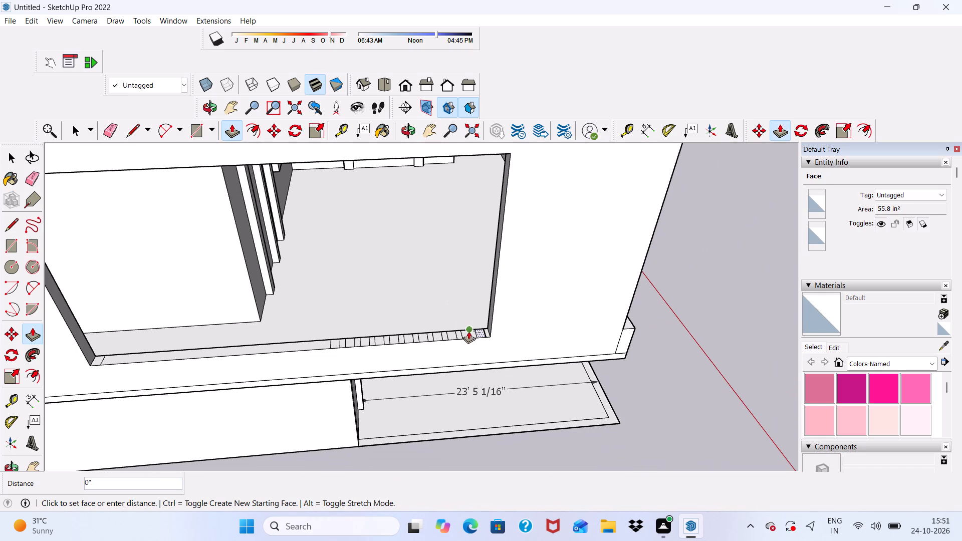
{"action": "scroll", "coordinate": [463, 313], "scroll_direction": "down", "scroll_amount": 4}
{"action": "scroll", "coordinate": [468, 211], "scroll_direction": "up", "scroll_amount": 4}
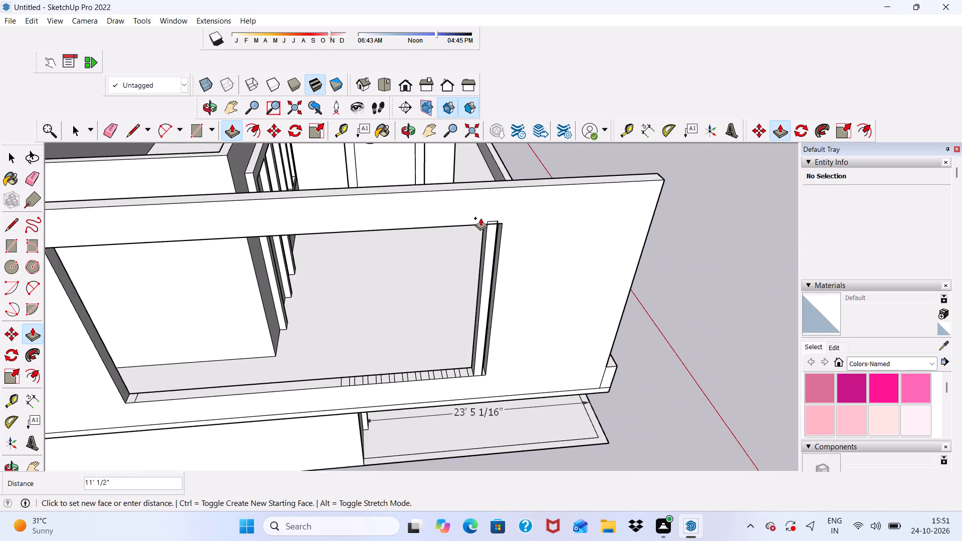
{"action": "scroll", "coordinate": [483, 221], "scroll_direction": "up", "scroll_amount": 4}
{"action": "left_click", "coordinate": [504, 222]}
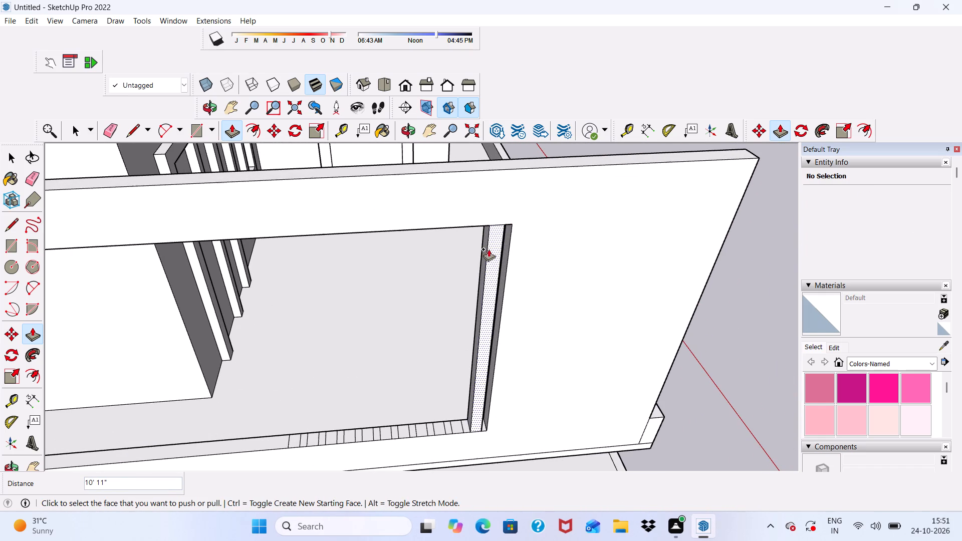
Pull the second sill rectangle from the front jamb up about 11' to the head of the opening.
{"action": "scroll", "coordinate": [455, 462], "scroll_direction": "up", "scroll_amount": 8}
{"action": "left_click", "coordinate": [456, 414]}
{"action": "scroll", "coordinate": [426, 328], "scroll_direction": "down", "scroll_amount": 8}
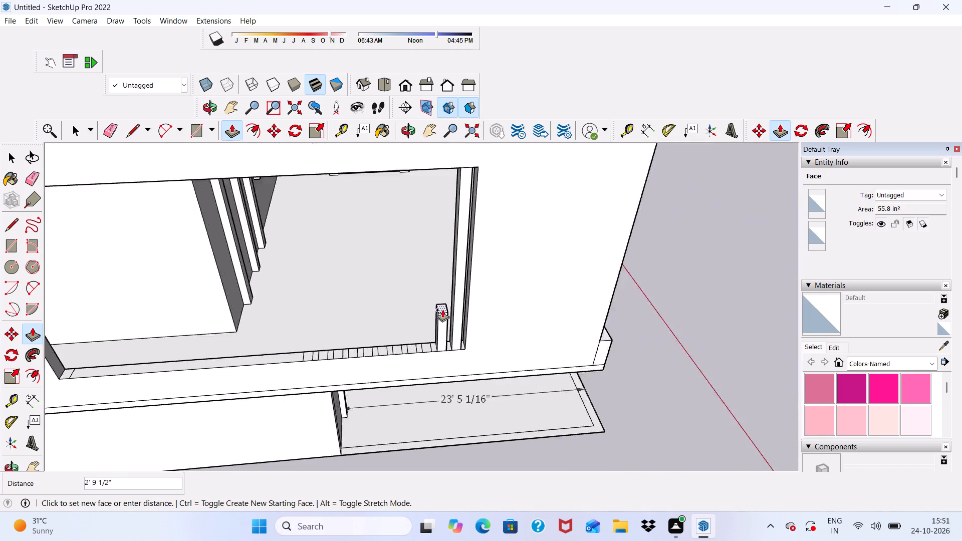
{"action": "scroll", "coordinate": [444, 285], "scroll_direction": "down", "scroll_amount": 4}
{"action": "scroll", "coordinate": [429, 206], "scroll_direction": "up", "scroll_amount": 5}
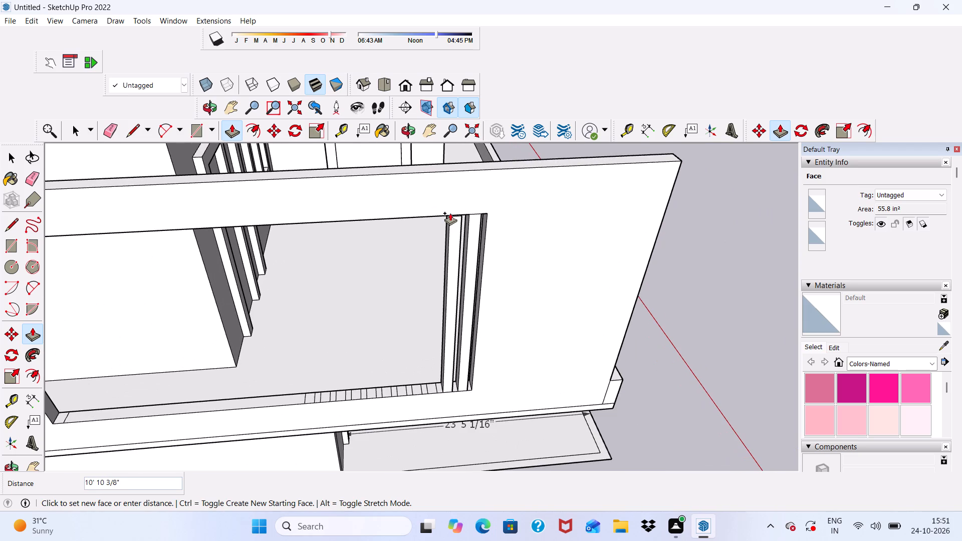
{"action": "left_click", "coordinate": [451, 210]}
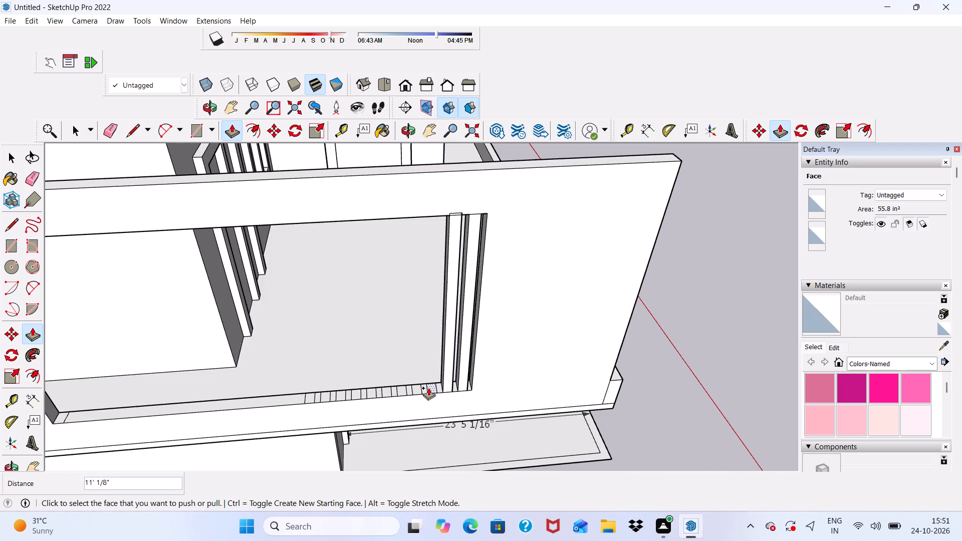
Pull the third sill rectangle from the front jamb up 10' 11" to the head of the opening.
{"action": "scroll", "coordinate": [428, 388], "scroll_direction": "up", "scroll_amount": 9}
{"action": "scroll", "coordinate": [428, 387], "scroll_direction": "down", "scroll_amount": 1}
{"action": "left_click", "coordinate": [431, 385]}
{"action": "scroll", "coordinate": [424, 341], "scroll_direction": "down", "scroll_amount": 8}
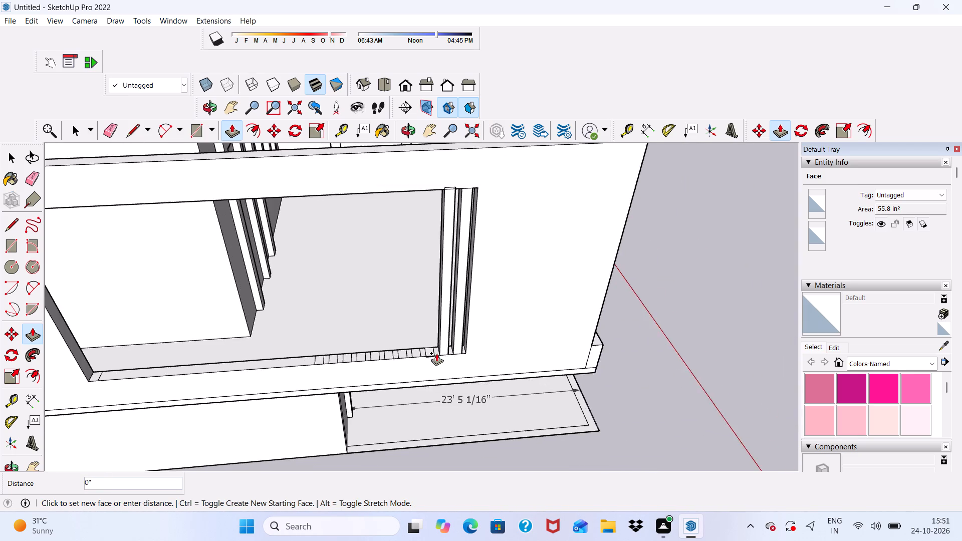
{"action": "scroll", "coordinate": [436, 353], "scroll_direction": "down", "scroll_amount": 5}
{"action": "scroll", "coordinate": [426, 236], "scroll_direction": "up", "scroll_amount": 4}
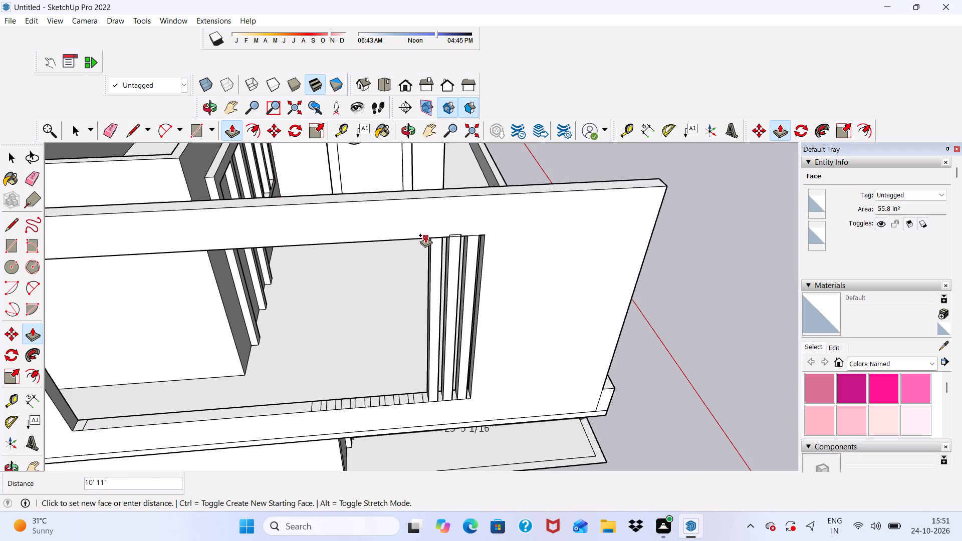
{"action": "left_click", "coordinate": [425, 235]}
Pull the fourth sill rectangle from the front jamb up 10' 11" to the underside of the opening's head.
{"action": "scroll", "coordinate": [446, 389], "scroll_direction": "up", "scroll_amount": 8}
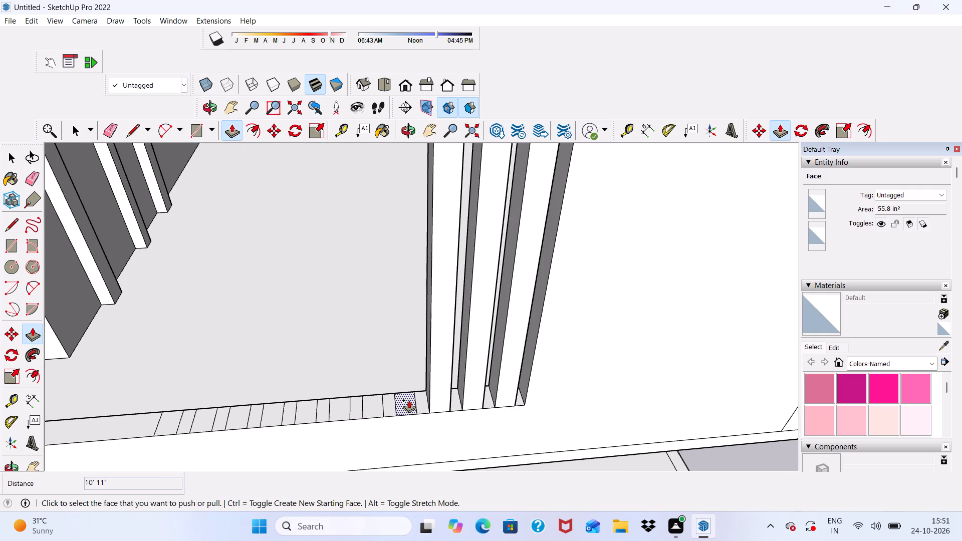
{"action": "left_click", "coordinate": [409, 400]}
{"action": "scroll", "coordinate": [388, 296], "scroll_direction": "down", "scroll_amount": 9}
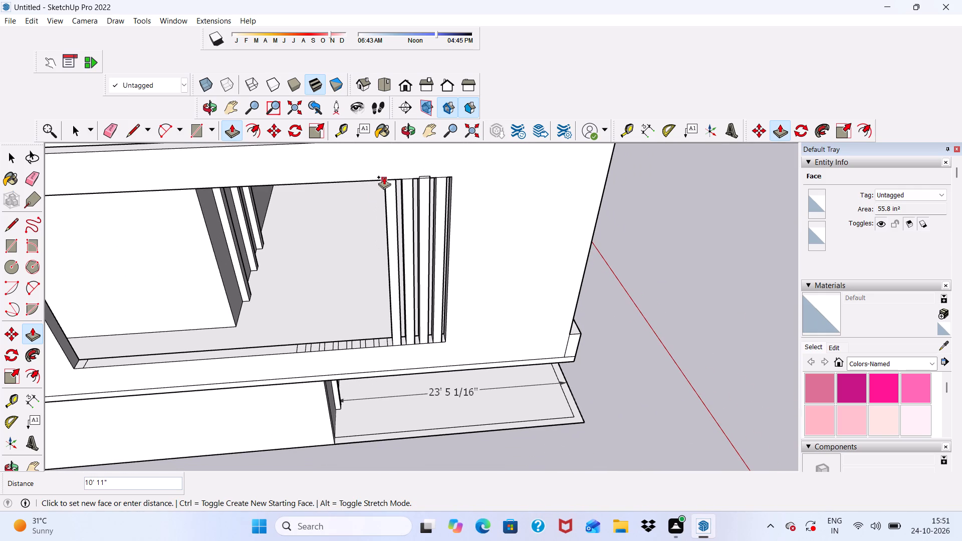
{"action": "left_click", "coordinate": [384, 177]}
Pull the fifth sill rectangle from the front jamb up 10' 11" to the head of the opening.
{"action": "scroll", "coordinate": [403, 298], "scroll_direction": "up", "scroll_amount": 5}
{"action": "scroll", "coordinate": [408, 322], "scroll_direction": "down", "scroll_amount": 3}
{"action": "middle_click_drag", "start_coordinate": [434, 320], "coordinate": [424, 358]}
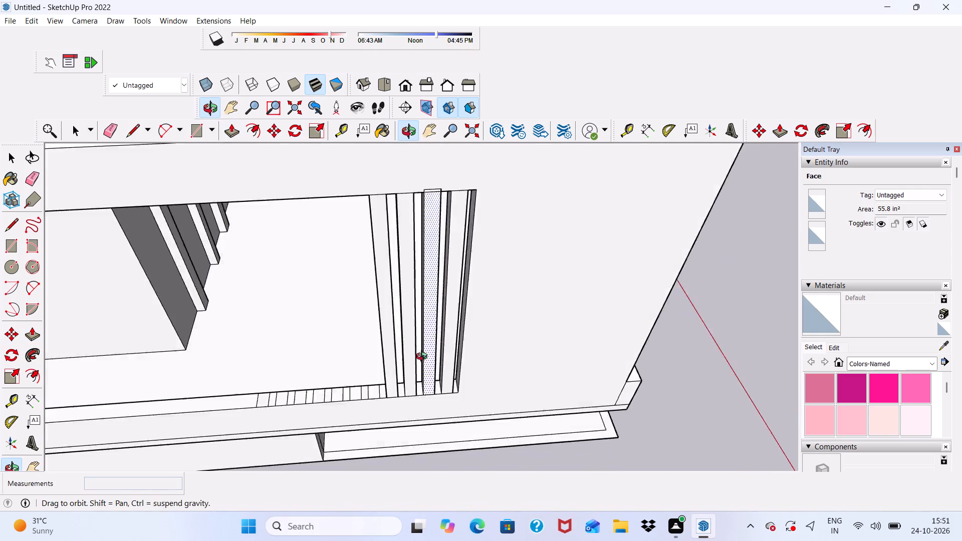
{"action": "middle_click_drag", "start_coordinate": [424, 358], "coordinate": [394, 383]}
{"action": "scroll", "coordinate": [303, 438], "scroll_direction": "up", "scroll_amount": 4}
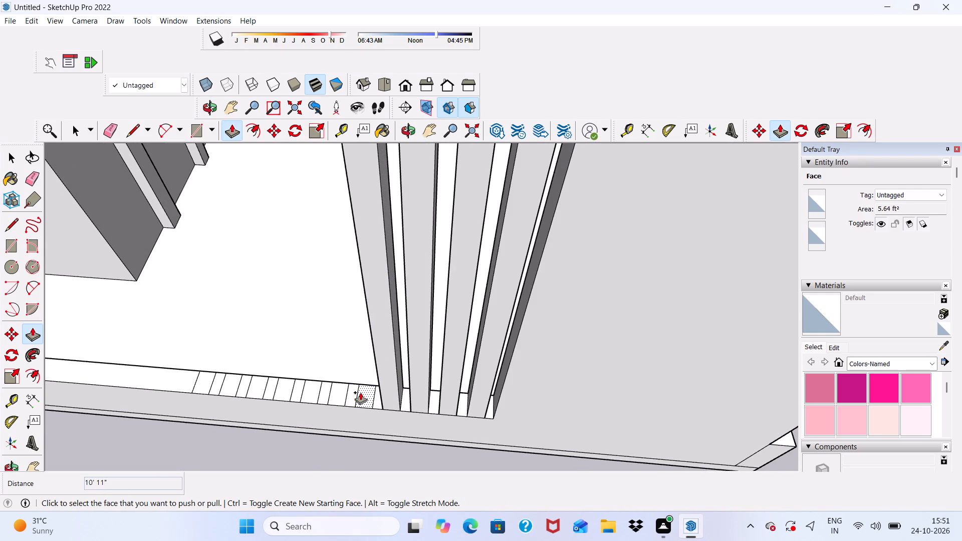
{"action": "left_click", "coordinate": [361, 392]}
{"action": "scroll", "coordinate": [354, 317], "scroll_direction": "down", "scroll_amount": 5}
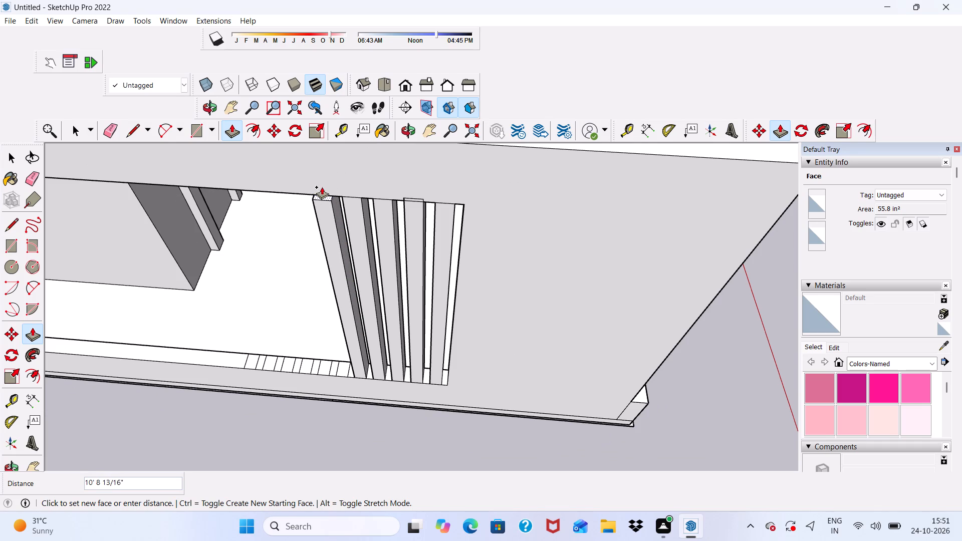
{"action": "left_click", "coordinate": [291, 190]}
Pull the sixth sill rectangle from the front jamb up 10' 11" to the head of the opening.
{"action": "scroll", "coordinate": [343, 423], "scroll_direction": "up", "scroll_amount": 4}
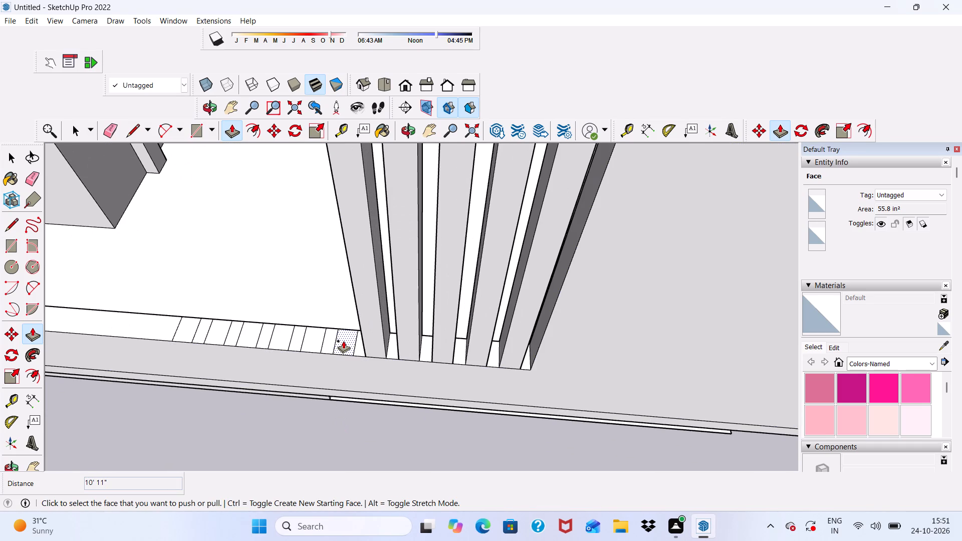
{"action": "left_click", "coordinate": [344, 340]}
{"action": "scroll", "coordinate": [331, 276], "scroll_direction": "down", "scroll_amount": 15}
{"action": "scroll", "coordinate": [322, 203], "scroll_direction": "up", "scroll_amount": 2}
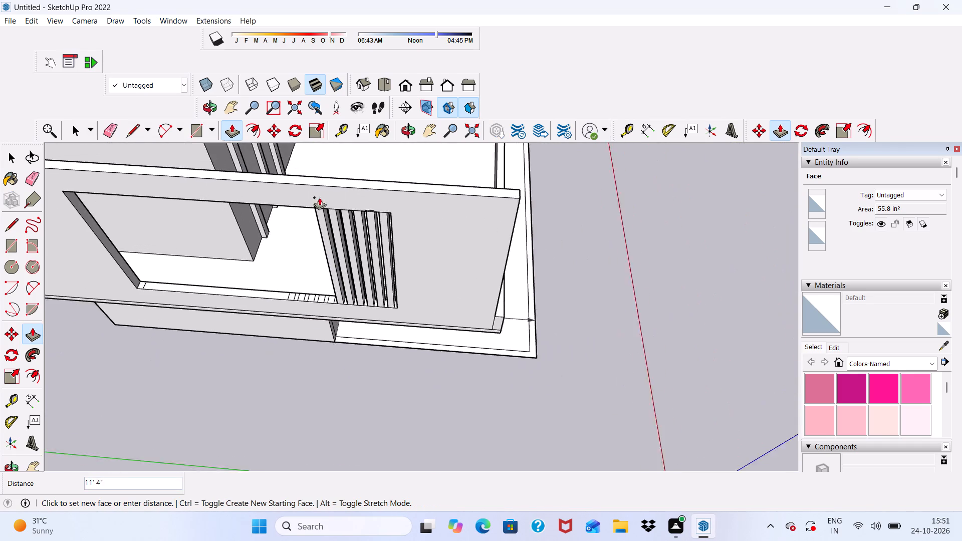
{"action": "scroll", "coordinate": [319, 197], "scroll_direction": "up", "scroll_amount": 5}
{"action": "left_click", "coordinate": [309, 209]}
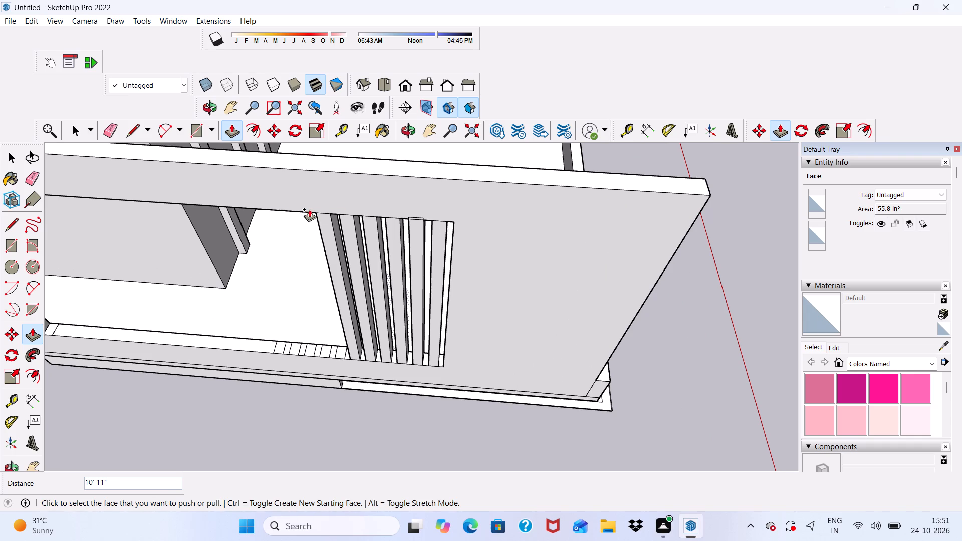
Pull the seventh sill rectangle from the front jamb up 10' 11" to the underside of the opening's head.
{"action": "scroll", "coordinate": [342, 349], "scroll_direction": "up", "scroll_amount": 8}
{"action": "left_click", "coordinate": [341, 351]}
{"action": "scroll", "coordinate": [338, 268], "scroll_direction": "down", "scroll_amount": 9}
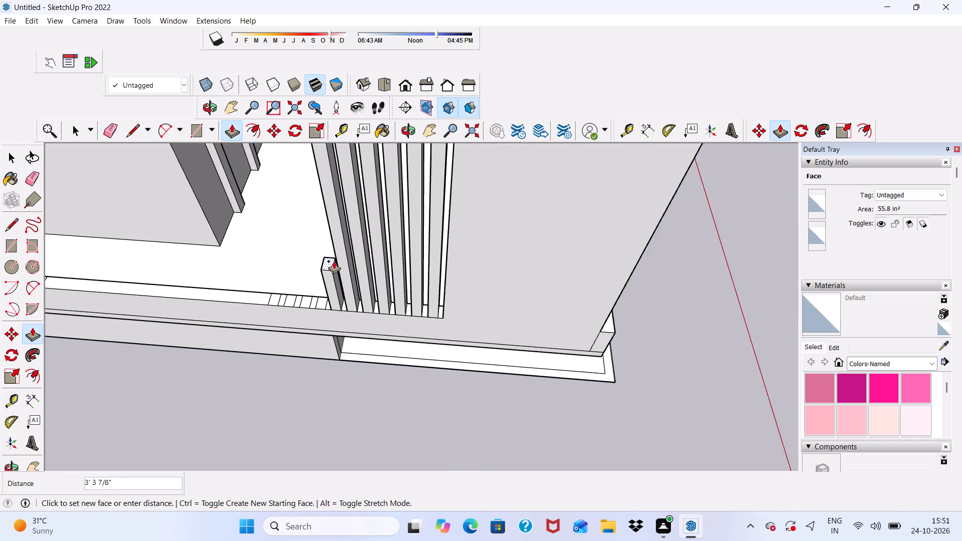
{"action": "scroll", "coordinate": [334, 261], "scroll_direction": "down", "scroll_amount": 5}
{"action": "scroll", "coordinate": [305, 187], "scroll_direction": "up", "scroll_amount": 5}
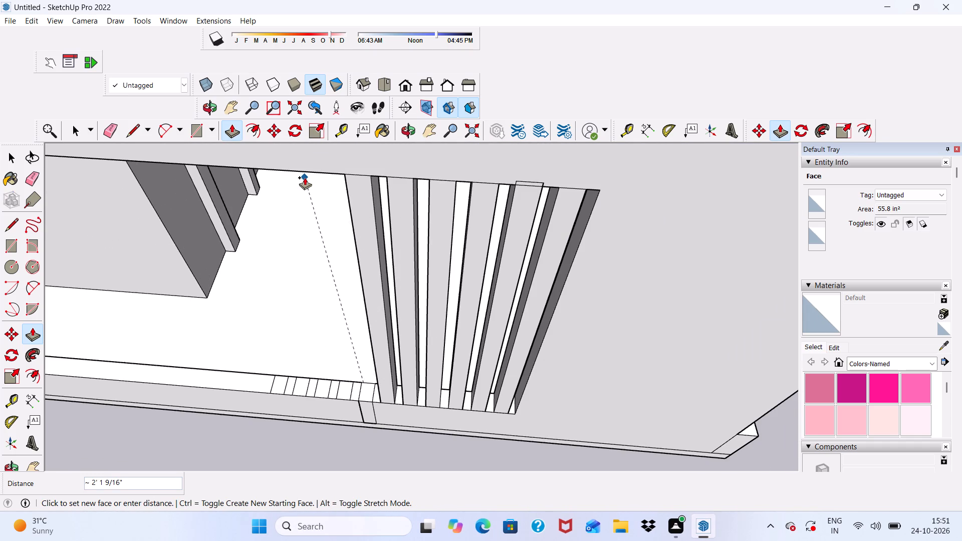
{"action": "scroll", "coordinate": [306, 175], "scroll_direction": "up", "scroll_amount": 2}
{"action": "left_click", "coordinate": [310, 171]}
Pull the eighth sill rectangle from the front jamb up 10' 11" to the head of the opening.
{"action": "scroll", "coordinate": [327, 384], "scroll_direction": "up", "scroll_amount": 2}
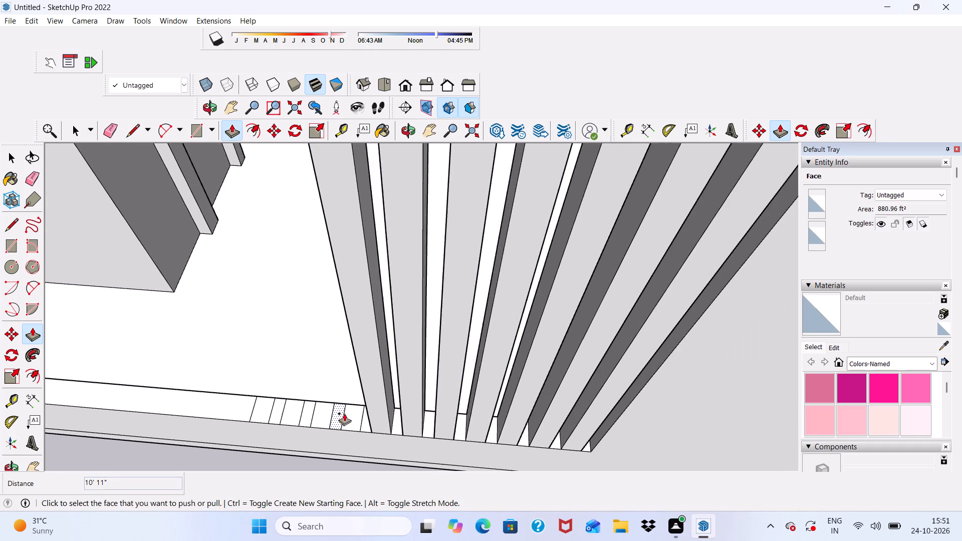
{"action": "scroll", "coordinate": [344, 413], "scroll_direction": "up", "scroll_amount": 1}
{"action": "left_click", "coordinate": [351, 422]}
{"action": "scroll", "coordinate": [322, 313], "scroll_direction": "down", "scroll_amount": 3}
{"action": "scroll", "coordinate": [290, 230], "scroll_direction": "down", "scroll_amount": 5}
{"action": "scroll", "coordinate": [288, 170], "scroll_direction": "up", "scroll_amount": 4}
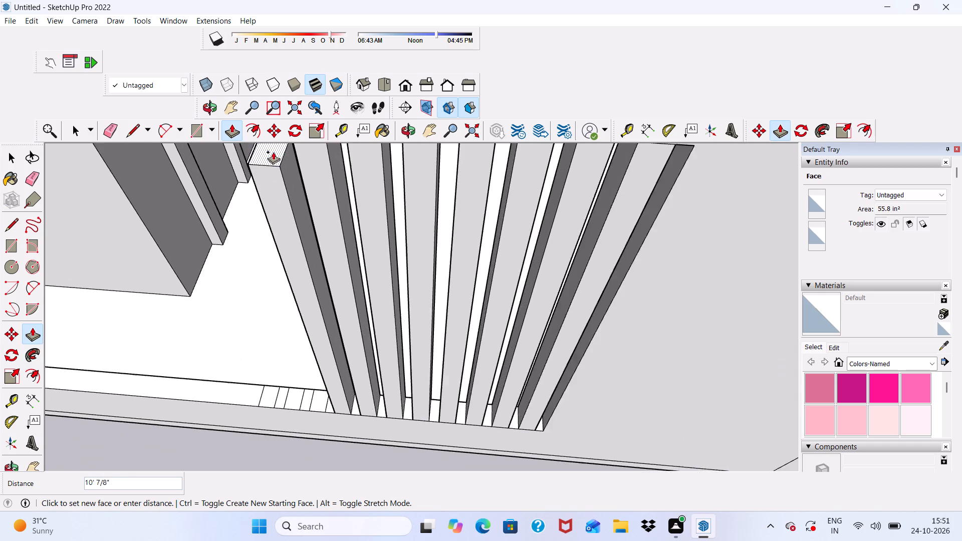
{"action": "scroll", "coordinate": [267, 163], "scroll_direction": "down", "scroll_amount": 8}
{"action": "scroll", "coordinate": [291, 185], "scroll_direction": "up", "scroll_amount": 3}
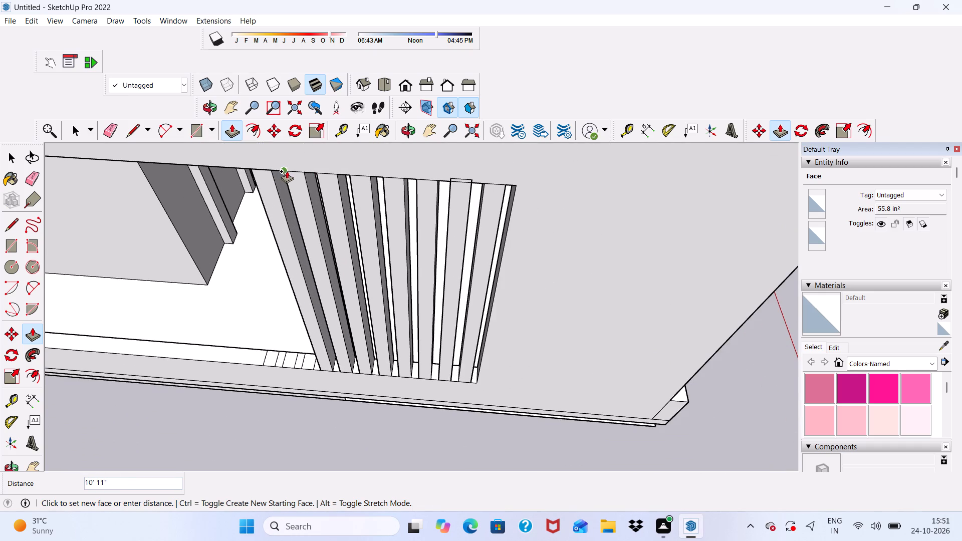
{"action": "left_click", "coordinate": [287, 171]}
Pull the ninth sill rectangle from the front jamb up 10' 11" to the head of the opening.
{"action": "scroll", "coordinate": [292, 199], "scroll_direction": "down", "scroll_amount": 2}
{"action": "middle_click_drag", "start_coordinate": [305, 233], "coordinate": [320, 188]}
{"action": "scroll", "coordinate": [328, 176], "scroll_direction": "up", "scroll_amount": 1}
{"action": "scroll", "coordinate": [328, 178], "scroll_direction": "down", "scroll_amount": 8}
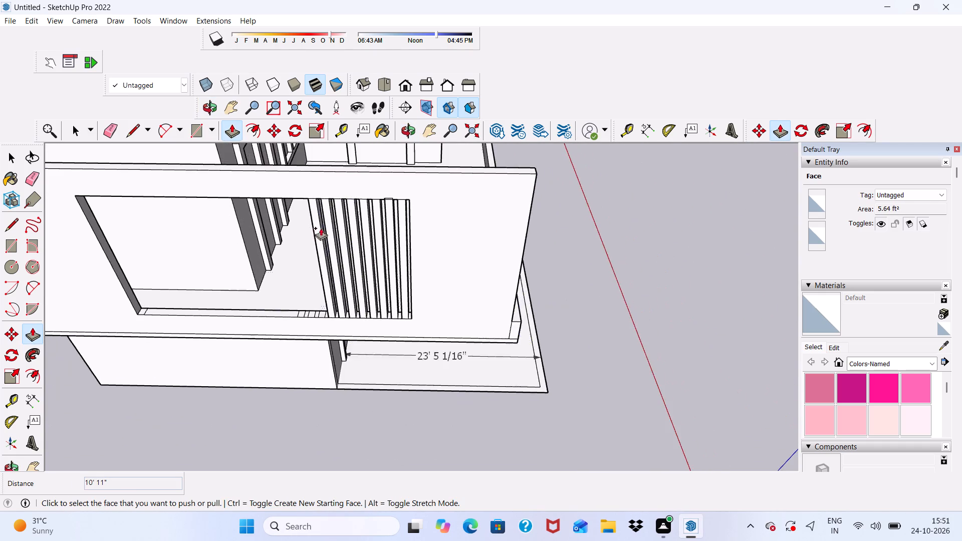
{"action": "scroll", "coordinate": [320, 228], "scroll_direction": "up", "scroll_amount": 5}
{"action": "scroll", "coordinate": [318, 301], "scroll_direction": "up", "scroll_amount": 9}
{"action": "left_click", "coordinate": [324, 426]}
{"action": "scroll", "coordinate": [302, 299], "scroll_direction": "down", "scroll_amount": 2}
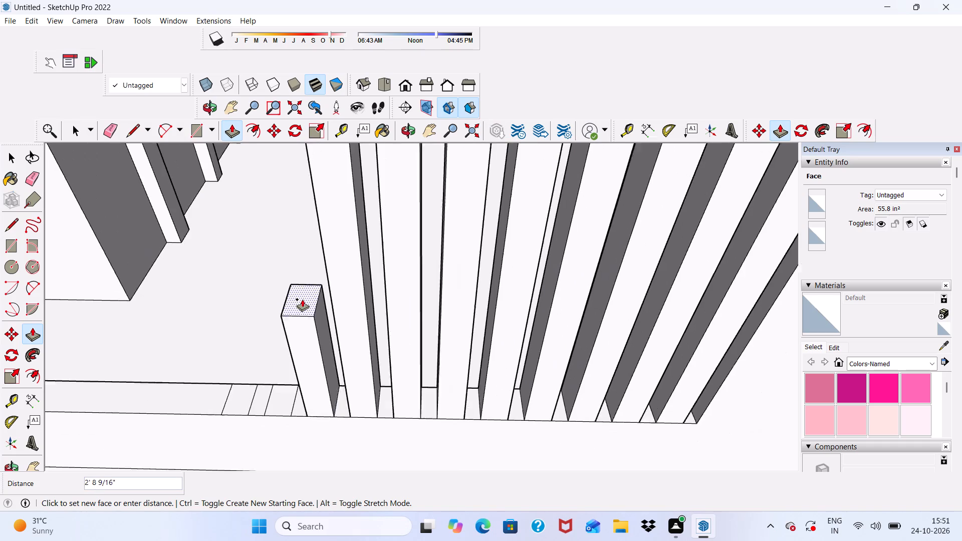
{"action": "scroll", "coordinate": [302, 299], "scroll_direction": "down", "scroll_amount": 18}
{"action": "scroll", "coordinate": [285, 206], "scroll_direction": "up", "scroll_amount": 3}
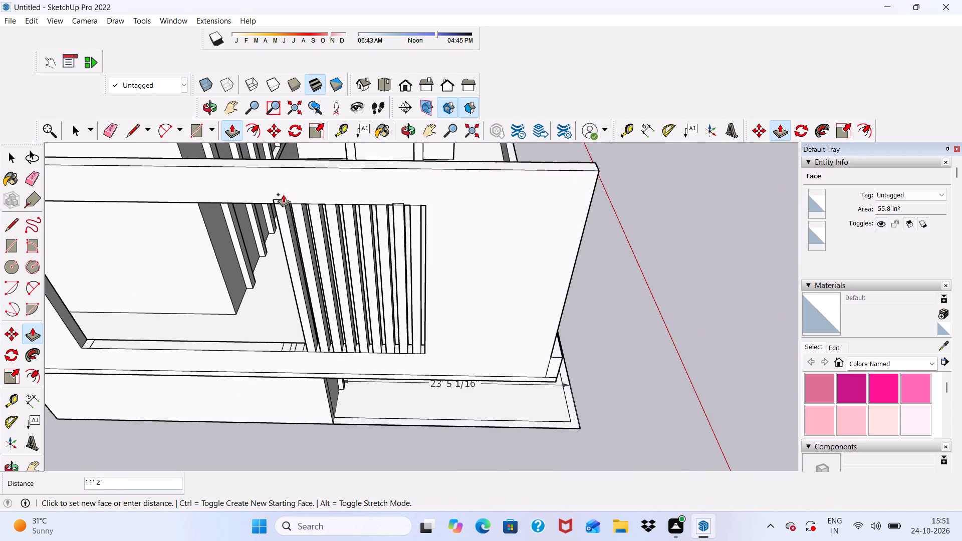
{"action": "scroll", "coordinate": [283, 194], "scroll_direction": "up", "scroll_amount": 13}
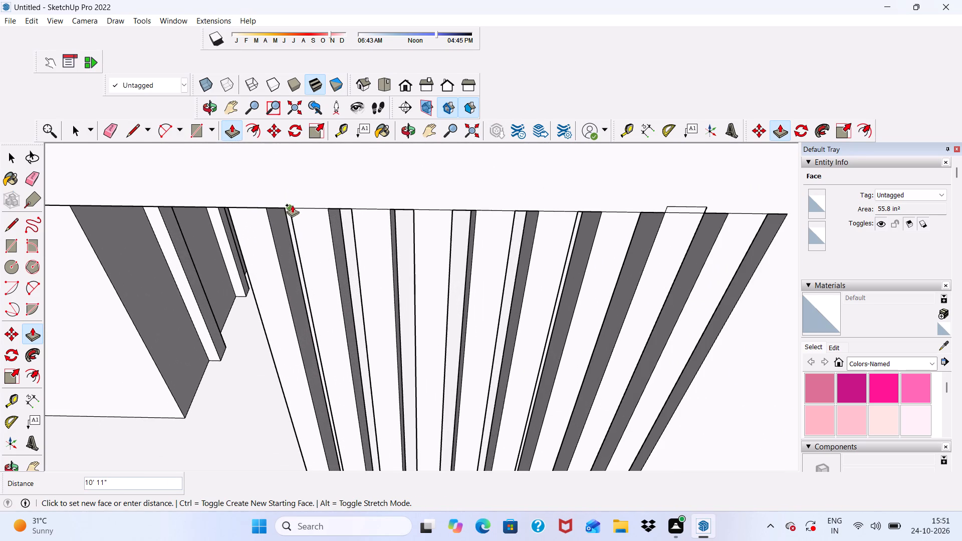
{"action": "left_click", "coordinate": [292, 205]}
Pull the tenth sill rectangle from the front jamb up 10' 11" to the head of the opening.
{"action": "scroll", "coordinate": [292, 205], "scroll_direction": "down", "scroll_amount": 13}
{"action": "scroll", "coordinate": [332, 322], "scroll_direction": "up", "scroll_amount": 5}
{"action": "scroll", "coordinate": [312, 386], "scroll_direction": "up", "scroll_amount": 4}
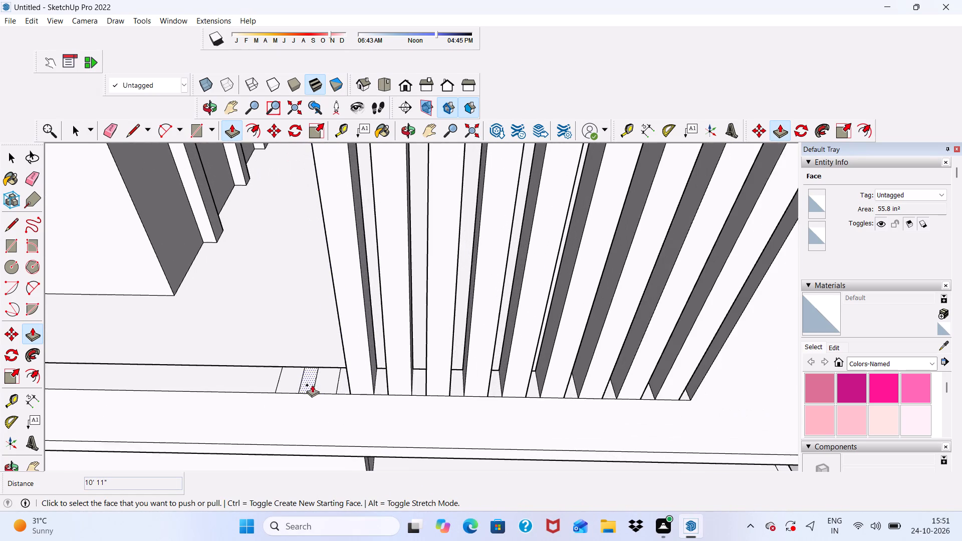
{"action": "scroll", "coordinate": [312, 385], "scroll_direction": "up", "scroll_amount": 3}
{"action": "left_click", "coordinate": [325, 376]}
{"action": "scroll", "coordinate": [323, 299], "scroll_direction": "down", "scroll_amount": 14}
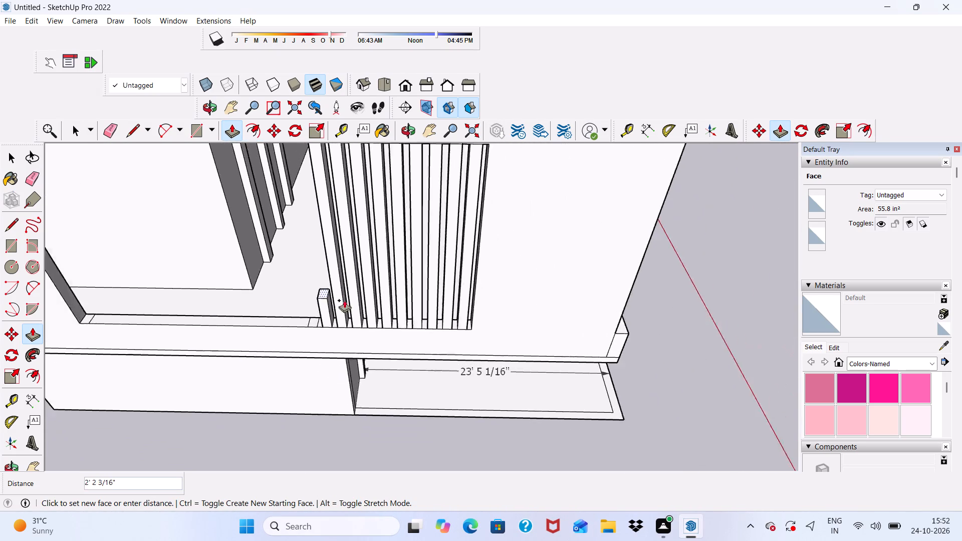
{"action": "scroll", "coordinate": [344, 300], "scroll_direction": "down", "scroll_amount": 7}
{"action": "scroll", "coordinate": [306, 240], "scroll_direction": "up", "scroll_amount": 7}
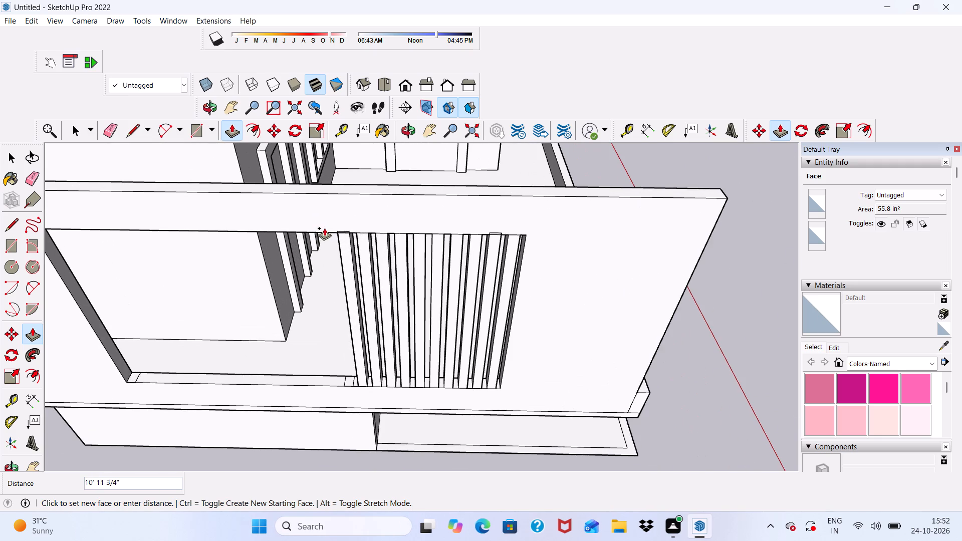
{"action": "left_click", "coordinate": [334, 231]}
Pull the last sill rectangle of the front row up about 10' 11" to the head of the opening.
{"action": "scroll", "coordinate": [348, 397], "scroll_direction": "up", "scroll_amount": 6}
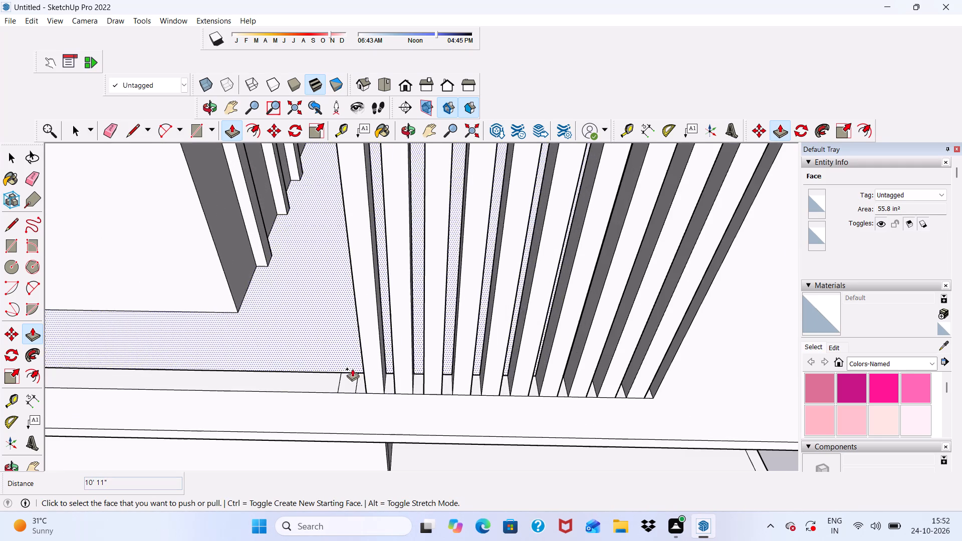
{"action": "scroll", "coordinate": [353, 376], "scroll_direction": "up", "scroll_amount": 6}
{"action": "left_click", "coordinate": [349, 386]}
{"action": "scroll", "coordinate": [339, 278], "scroll_direction": "down", "scroll_amount": 5}
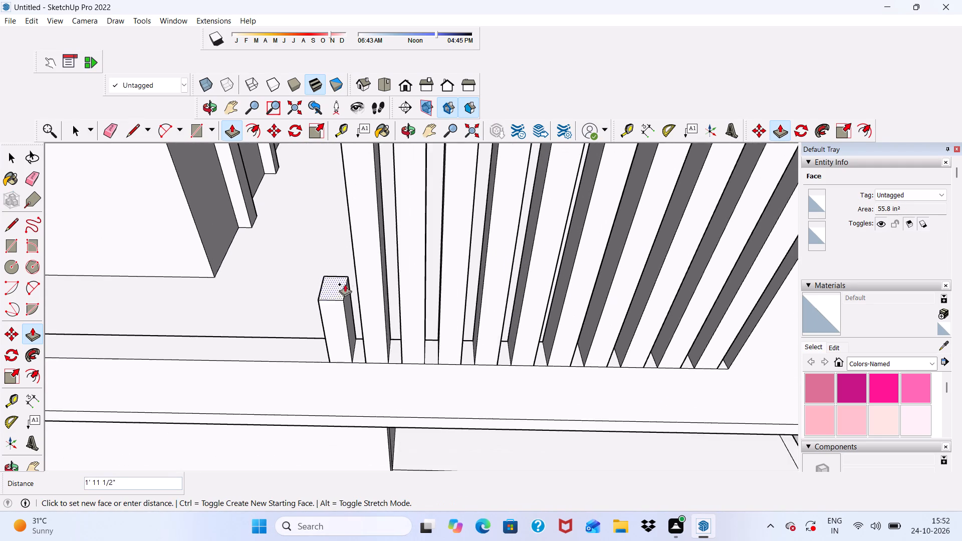
{"action": "scroll", "coordinate": [345, 284], "scroll_direction": "down", "scroll_amount": 16}
{"action": "scroll", "coordinate": [345, 209], "scroll_direction": "up", "scroll_amount": 1}
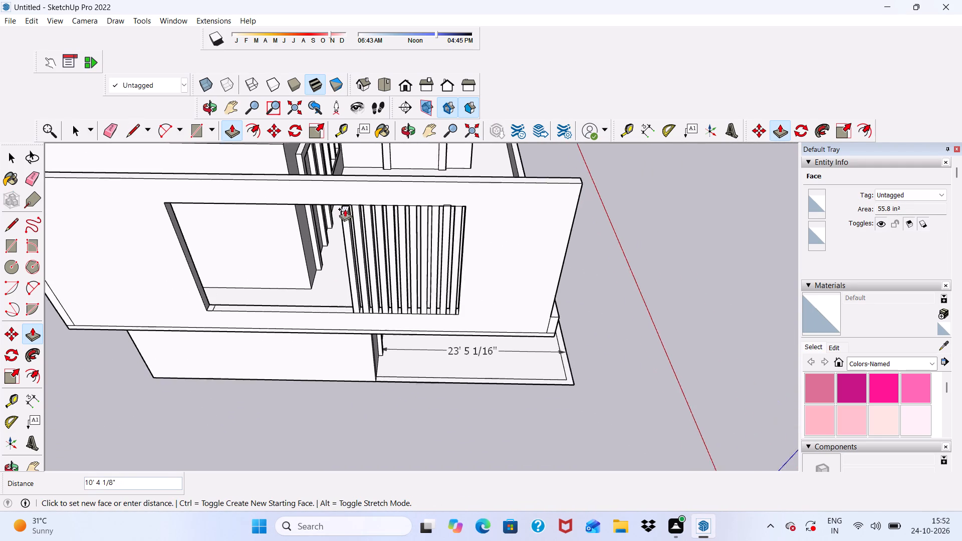
{"action": "scroll", "coordinate": [345, 209], "scroll_direction": "up", "scroll_amount": 2}
{"action": "left_click", "coordinate": [349, 200]}
{"action": "scroll", "coordinate": [361, 256], "scroll_direction": "down", "scroll_amount": 2}
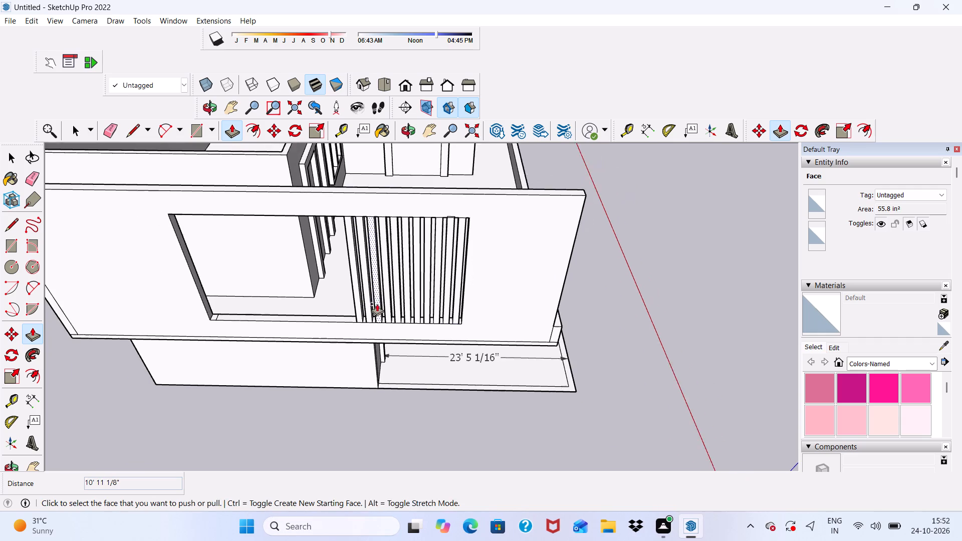
Examine the row of vertical members in the upper side wall opening from outside and from the front balcony.
{"action": "middle_click_drag", "start_coordinate": [377, 304], "coordinate": [175, 180]}
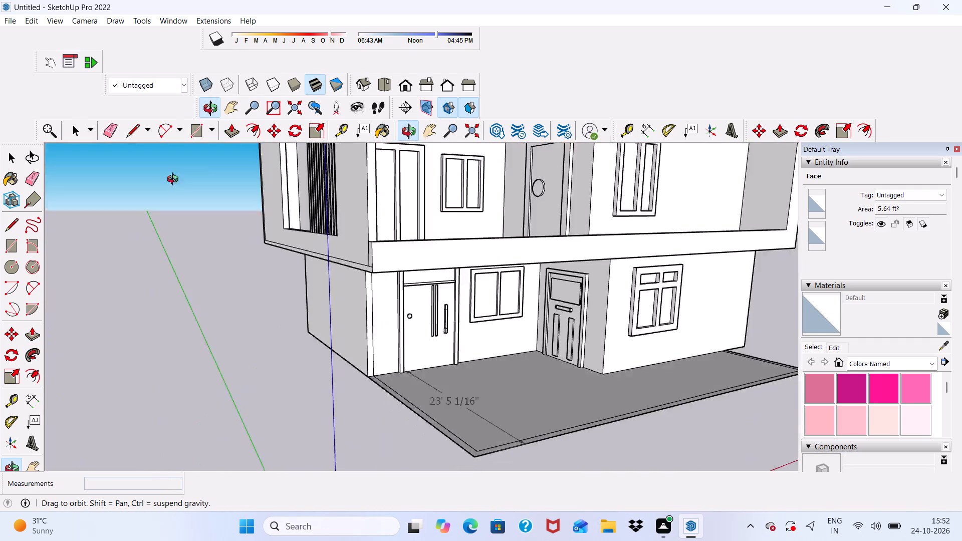
{"action": "middle_click_drag", "start_coordinate": [175, 180], "coordinate": [378, 218]}
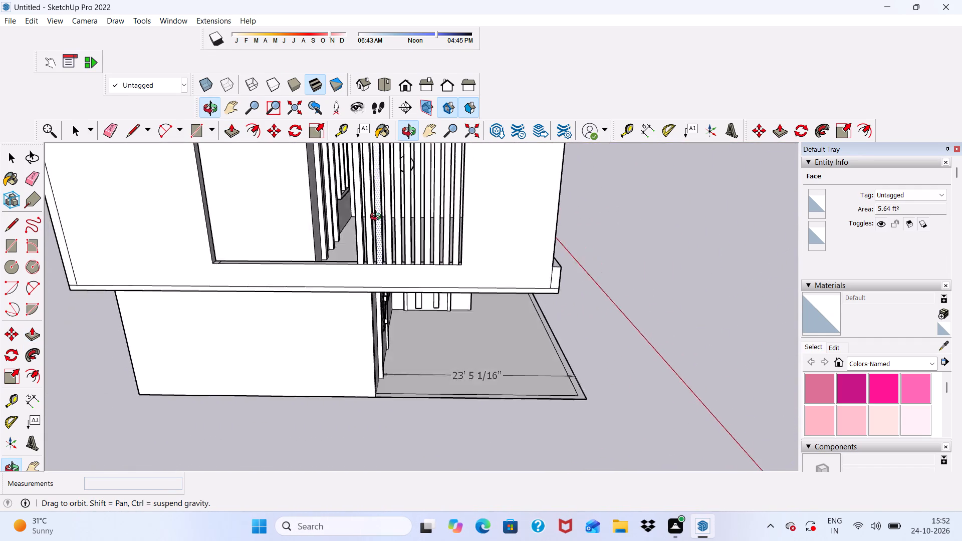
{"action": "middle_click_drag", "start_coordinate": [378, 218], "coordinate": [255, 243]}
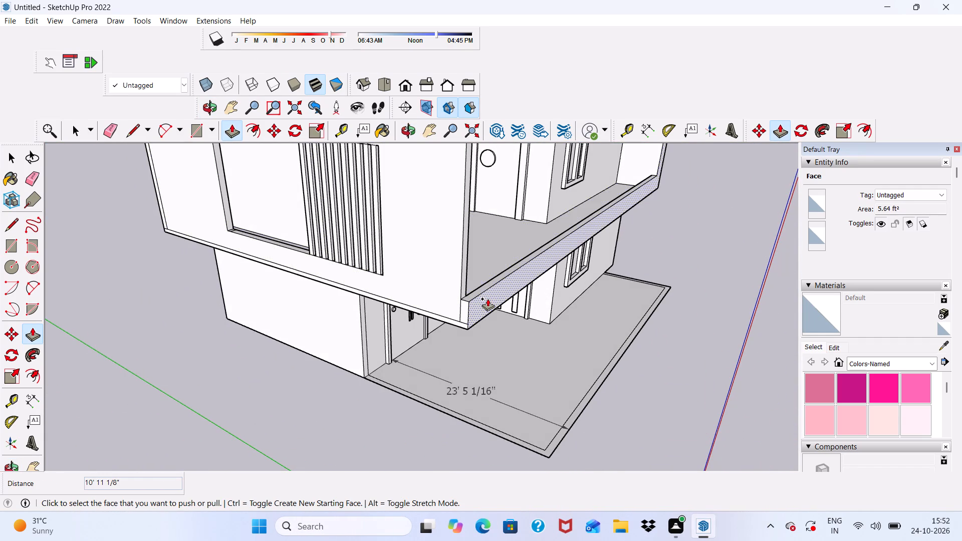
{"action": "key", "text": "space"}
{"action": "scroll", "coordinate": [488, 295], "scroll_direction": "down", "scroll_amount": 4}
{"action": "middle_click_drag", "start_coordinate": [491, 319], "coordinate": [332, 340]}
{"action": "scroll", "coordinate": [403, 299], "scroll_direction": "up", "scroll_amount": 7}
{"action": "scroll", "coordinate": [397, 292], "scroll_direction": "down", "scroll_amount": 4}
{"action": "middle_click_drag", "start_coordinate": [375, 289], "coordinate": [284, 269]}
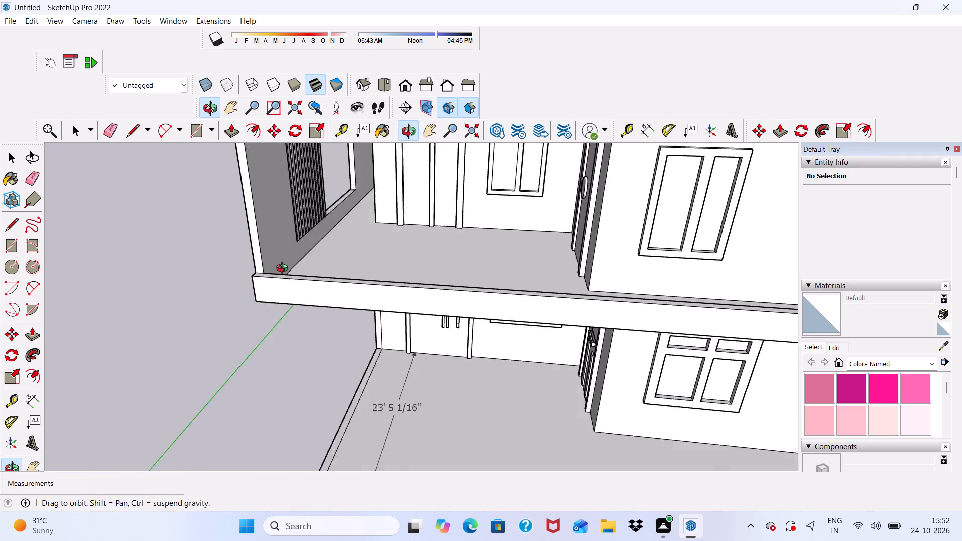
{"action": "middle_click_drag", "start_coordinate": [284, 269], "coordinate": [275, 238]}
{"action": "scroll", "coordinate": [275, 229], "scroll_direction": "up", "scroll_amount": 13}
{"action": "middle_click_drag", "start_coordinate": [333, 191], "coordinate": [647, 197]}
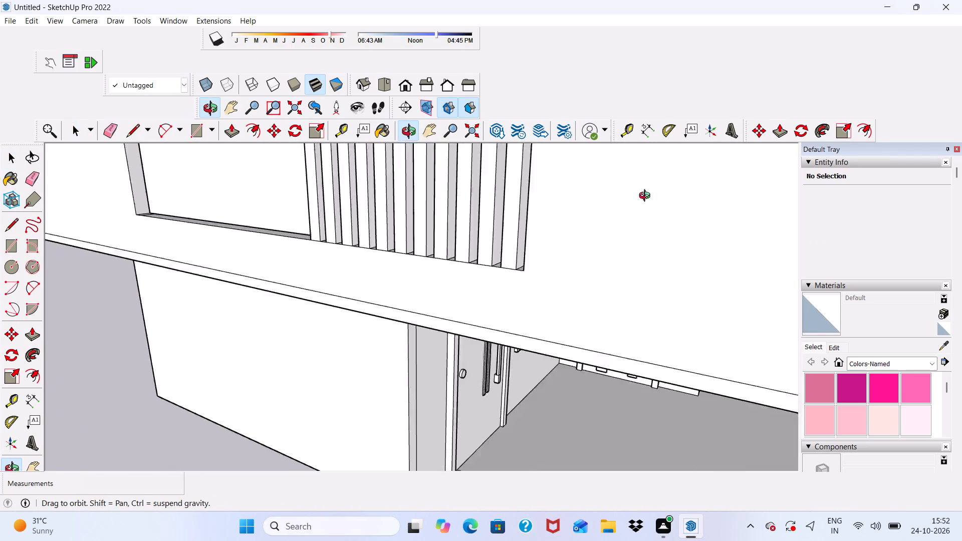
{"action": "middle_click_drag", "start_coordinate": [647, 197], "coordinate": [674, 199]}
Copy the sill rectangle at the rear jamb about 8 7/16" along the sill, arrayed as six equally spaced copies.
{"action": "scroll", "coordinate": [674, 199], "scroll_direction": "up", "scroll_amount": 1}
{"action": "scroll", "coordinate": [663, 207], "scroll_direction": "down", "scroll_amount": 5}
{"action": "scroll", "coordinate": [180, 252], "scroll_direction": "up", "scroll_amount": 13}
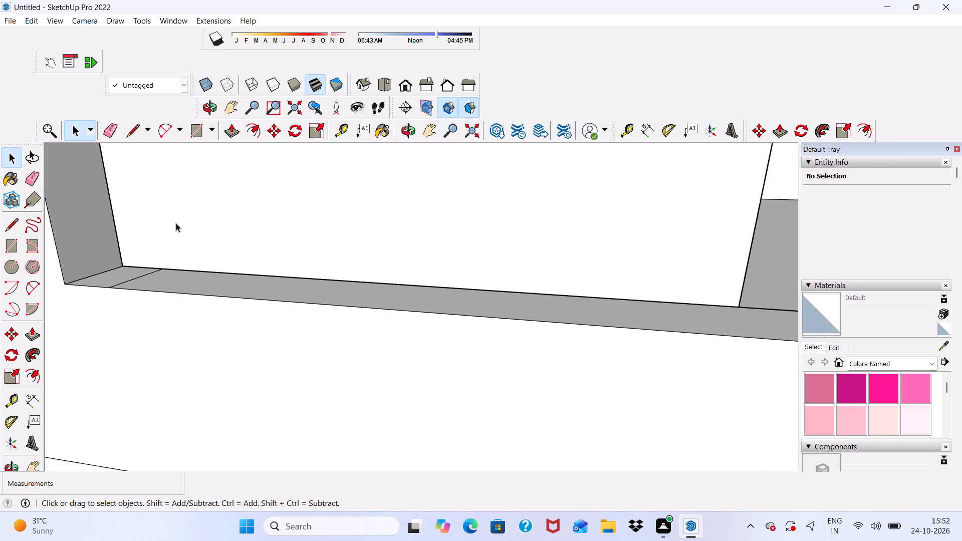
{"action": "scroll", "coordinate": [176, 223], "scroll_direction": "down", "scroll_amount": 5}
{"action": "middle_click_drag", "start_coordinate": [363, 292], "coordinate": [364, 341]}
{"action": "scroll", "coordinate": [362, 340], "scroll_direction": "up", "scroll_amount": 1}
{"action": "scroll", "coordinate": [351, 322], "scroll_direction": "down", "scroll_amount": 5}
{"action": "scroll", "coordinate": [223, 338], "scroll_direction": "up", "scroll_amount": 7}
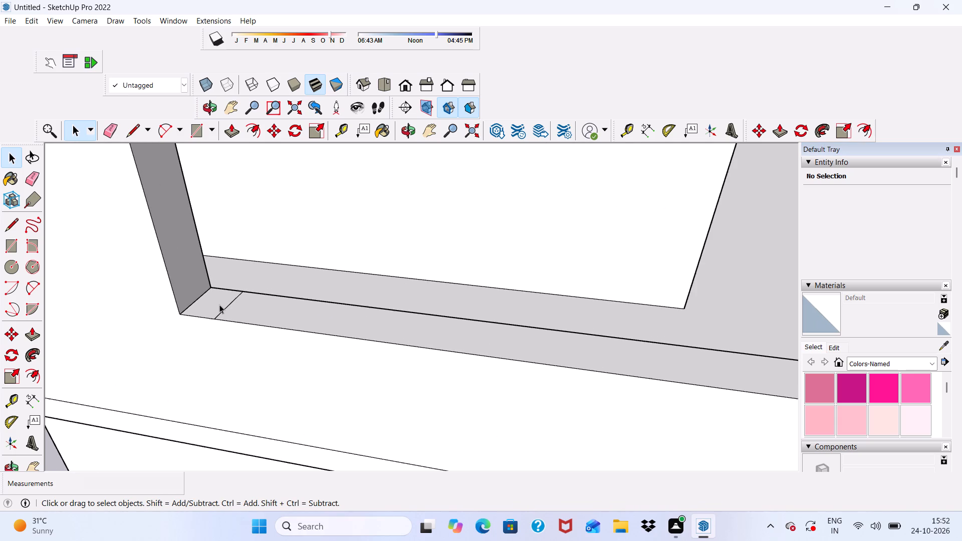
{"action": "left_click", "coordinate": [219, 305]}
{"action": "left_click", "coordinate": [219, 305]}
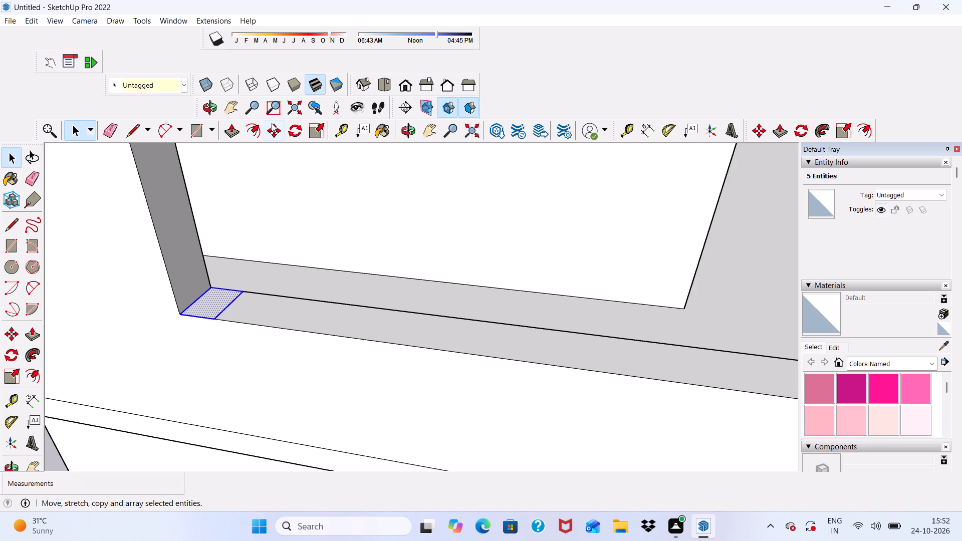
{"action": "left_click", "coordinate": [273, 123]}
{"action": "left_click", "coordinate": [223, 294]}
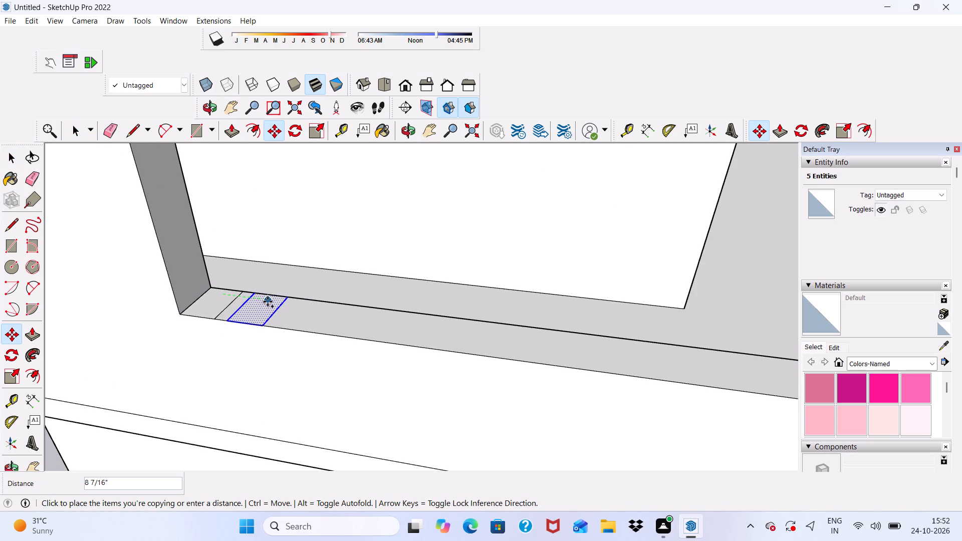
{"action": "left_click", "coordinate": [268, 302]}
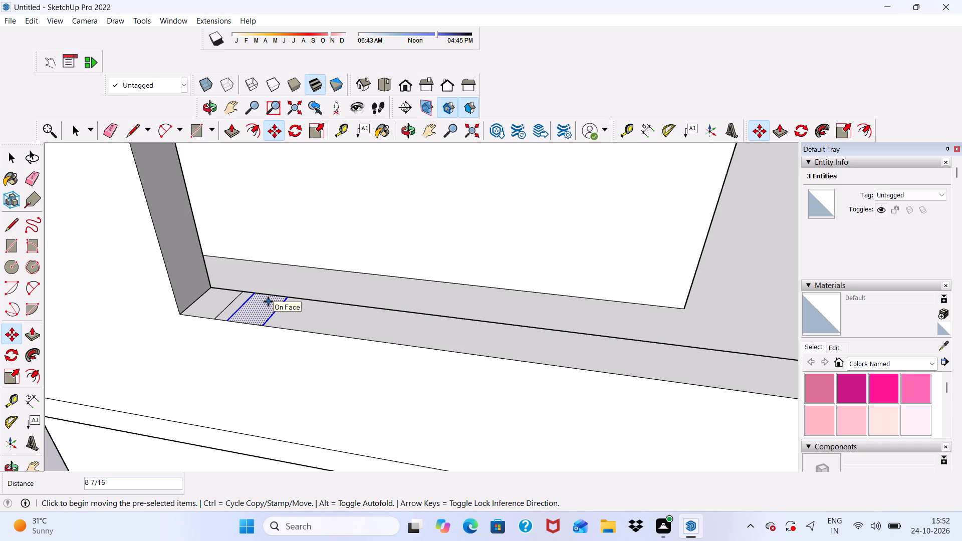
{"action": "key", "text": "shift+asterisk"}
{"action": "key", "text": "6"}
{"action": "key", "text": "Return"}
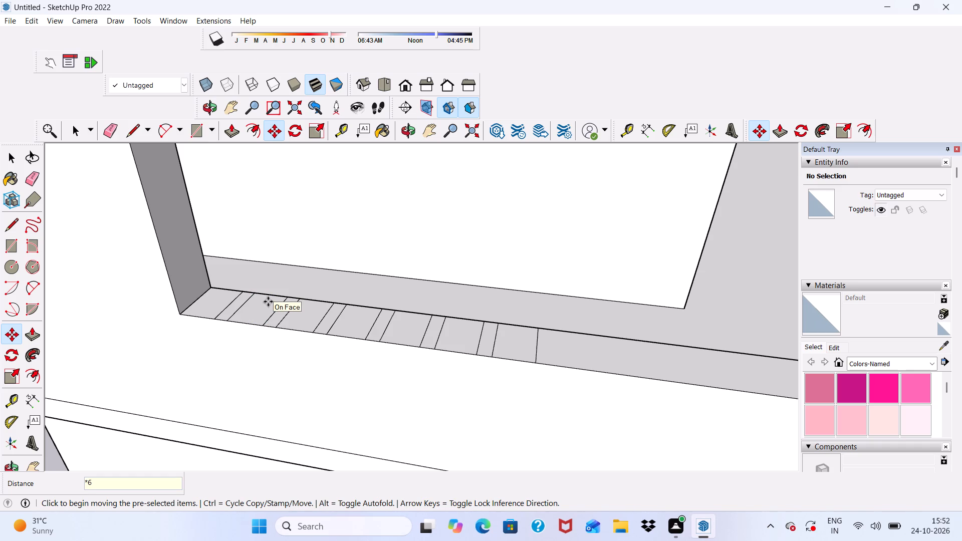
{"action": "key", "text": "space"}
Pull the sill rectangle at the rear jamb of the upper side wall opening up 10' 11" to the head.
{"action": "scroll", "coordinate": [290, 252], "scroll_direction": "down", "scroll_amount": 3}
{"action": "scroll", "coordinate": [362, 334], "scroll_direction": "down", "scroll_amount": 4}
{"action": "scroll", "coordinate": [274, 284], "scroll_direction": "up", "scroll_amount": 2}
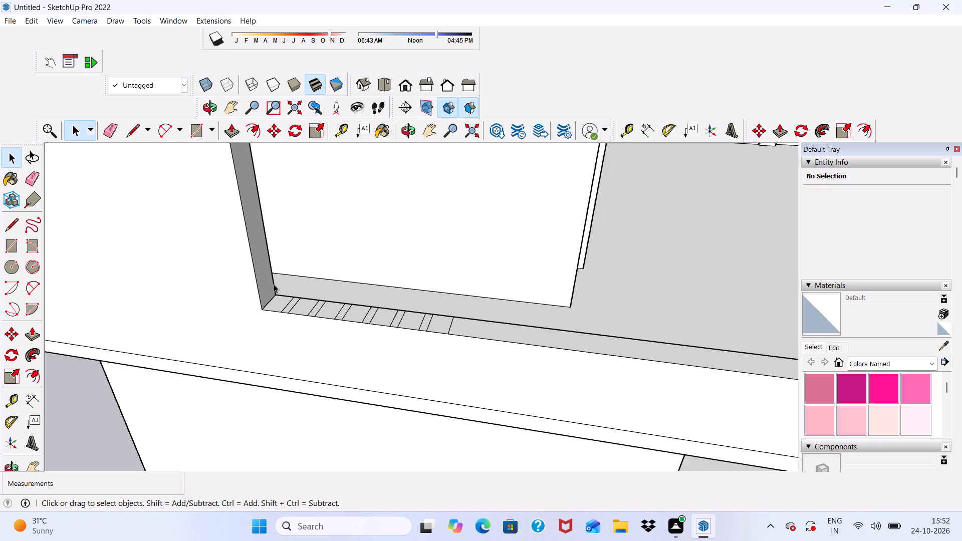
{"action": "scroll", "coordinate": [274, 284], "scroll_direction": "up", "scroll_amount": 1}
{"action": "left_click", "coordinate": [232, 126]}
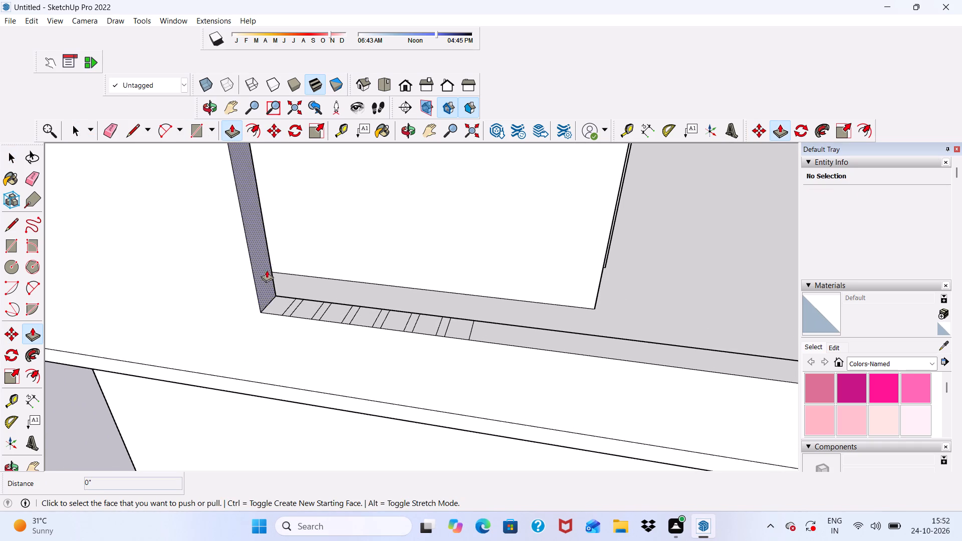
{"action": "scroll", "coordinate": [267, 270], "scroll_direction": "up", "scroll_amount": 2}
{"action": "left_click", "coordinate": [280, 308]}
{"action": "scroll", "coordinate": [292, 232], "scroll_direction": "down", "scroll_amount": 10}
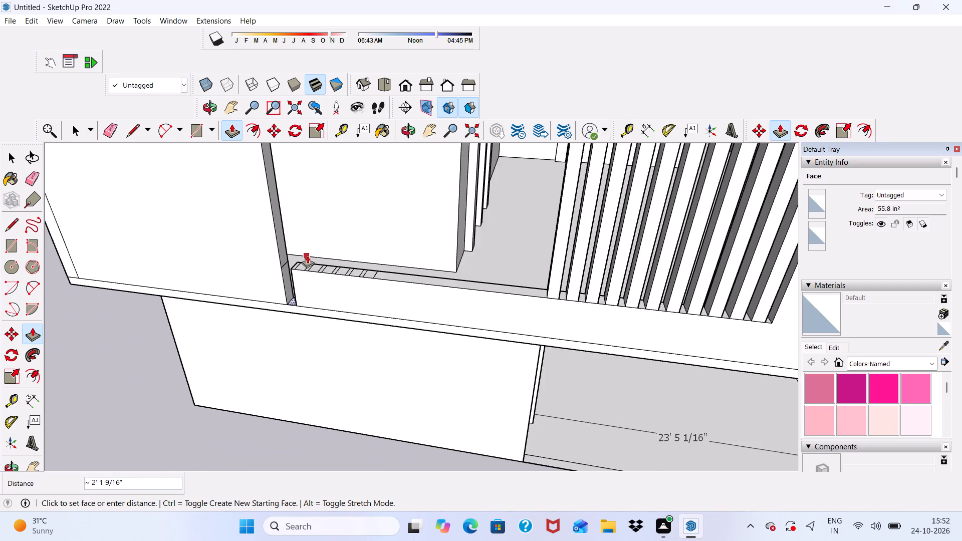
{"action": "scroll", "coordinate": [307, 255], "scroll_direction": "down", "scroll_amount": 5}
{"action": "scroll", "coordinate": [283, 169], "scroll_direction": "down", "scroll_amount": 4}
{"action": "scroll", "coordinate": [307, 210], "scroll_direction": "down", "scroll_amount": 5}
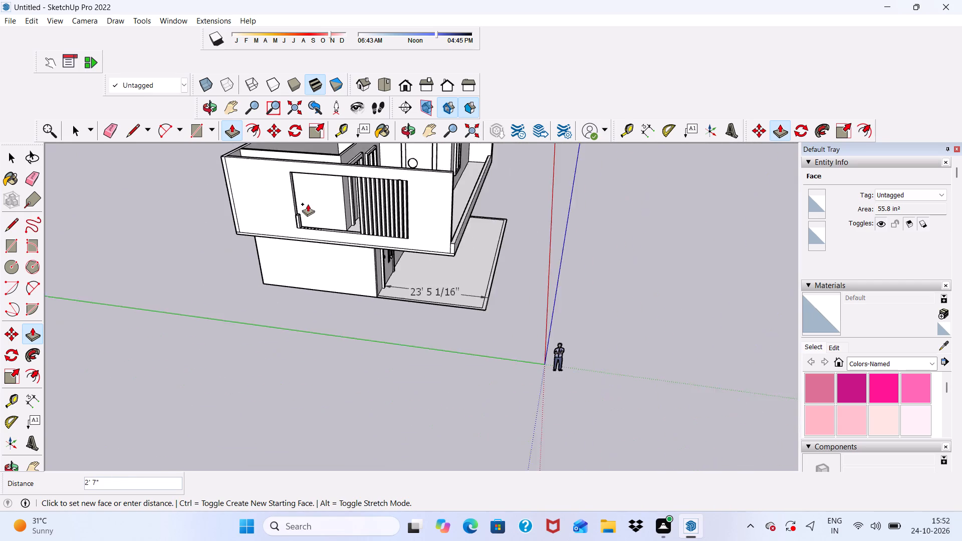
{"action": "scroll", "coordinate": [308, 204], "scroll_direction": "down", "scroll_amount": 5}
{"action": "scroll", "coordinate": [303, 192], "scroll_direction": "up", "scroll_amount": 5}
{"action": "scroll", "coordinate": [302, 188], "scroll_direction": "down", "scroll_amount": 1}
{"action": "scroll", "coordinate": [302, 186], "scroll_direction": "up", "scroll_amount": 13}
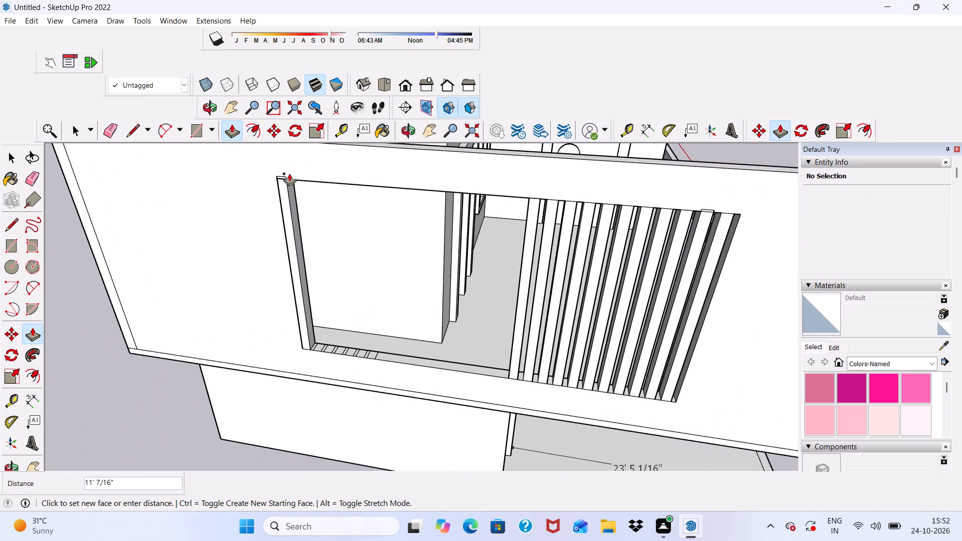
{"action": "left_click", "coordinate": [295, 176]}
Pull the second sill rectangle from the rear jamb up 10' 11" to the head of the opening.
{"action": "scroll", "coordinate": [373, 358], "scroll_direction": "up", "scroll_amount": 2}
{"action": "scroll", "coordinate": [306, 343], "scroll_direction": "up", "scroll_amount": 4}
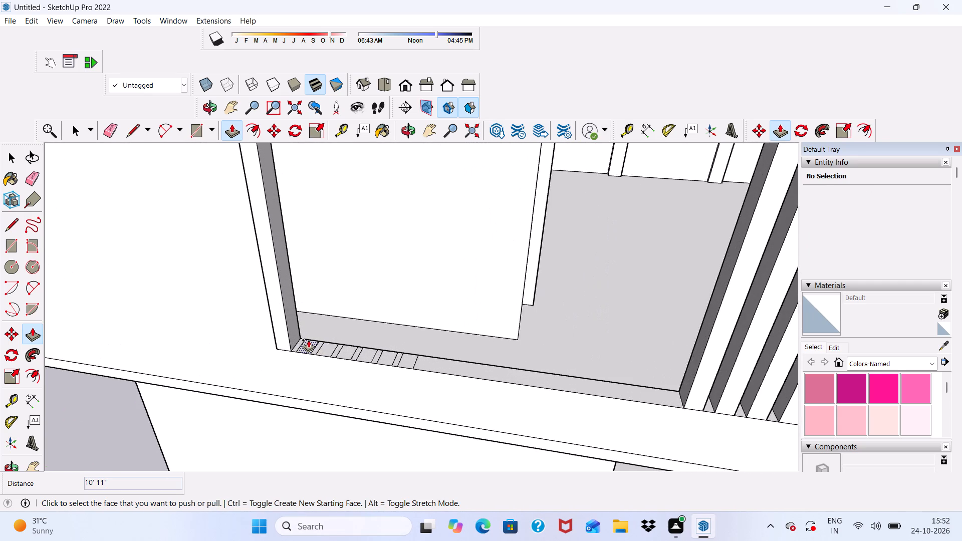
{"action": "scroll", "coordinate": [308, 340], "scroll_direction": "up", "scroll_amount": 3}
{"action": "left_click", "coordinate": [308, 340]}
{"action": "scroll", "coordinate": [306, 267], "scroll_direction": "down", "scroll_amount": 11}
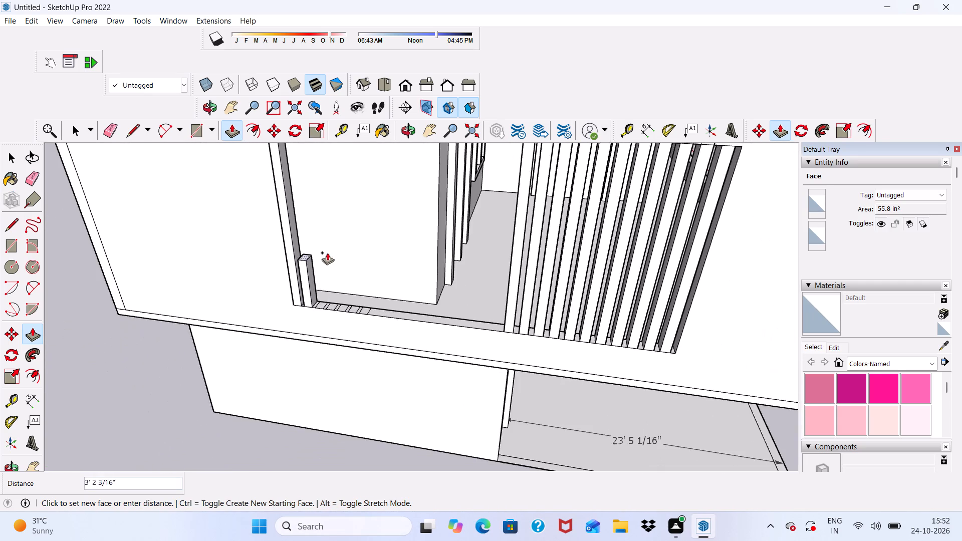
{"action": "scroll", "coordinate": [327, 252], "scroll_direction": "down", "scroll_amount": 3}
{"action": "scroll", "coordinate": [333, 228], "scroll_direction": "up", "scroll_amount": 5}
{"action": "scroll", "coordinate": [310, 144], "scroll_direction": "up", "scroll_amount": 1}
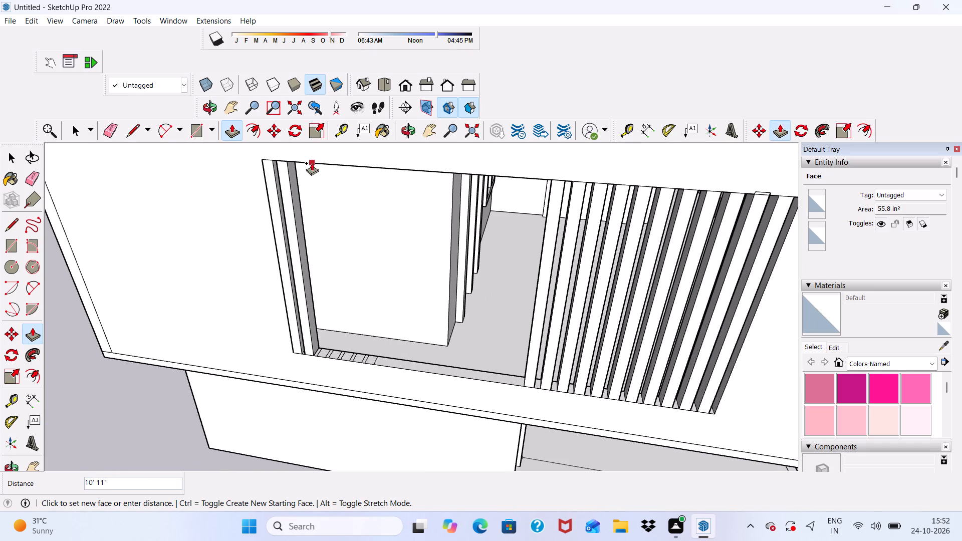
{"action": "left_click", "coordinate": [312, 161]}
Pull the third sill rectangle from the rear jamb up 10' 11" to the head of the opening.
{"action": "scroll", "coordinate": [330, 343], "scroll_direction": "up", "scroll_amount": 5}
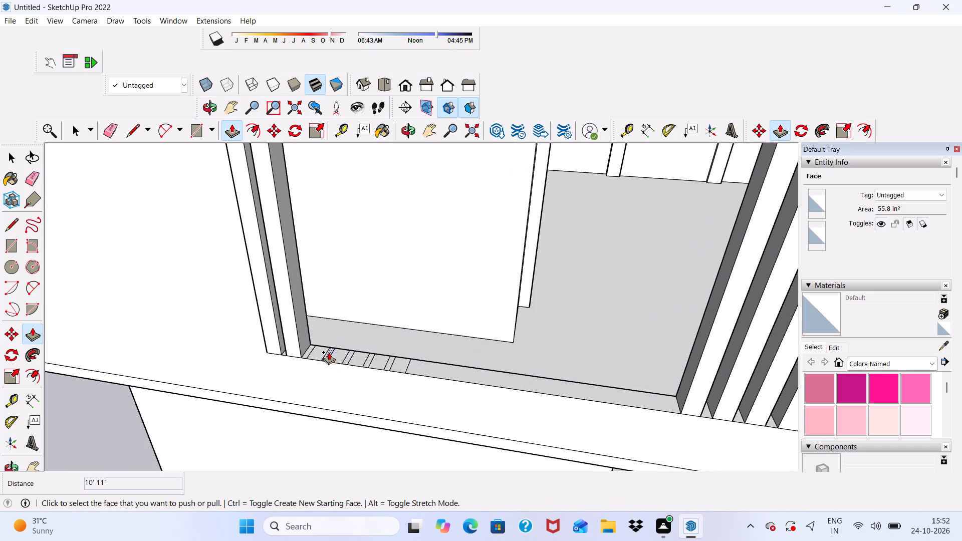
{"action": "left_click", "coordinate": [316, 350]}
{"action": "scroll", "coordinate": [326, 278], "scroll_direction": "down", "scroll_amount": 5}
{"action": "scroll", "coordinate": [326, 186], "scroll_direction": "down", "scroll_amount": 8}
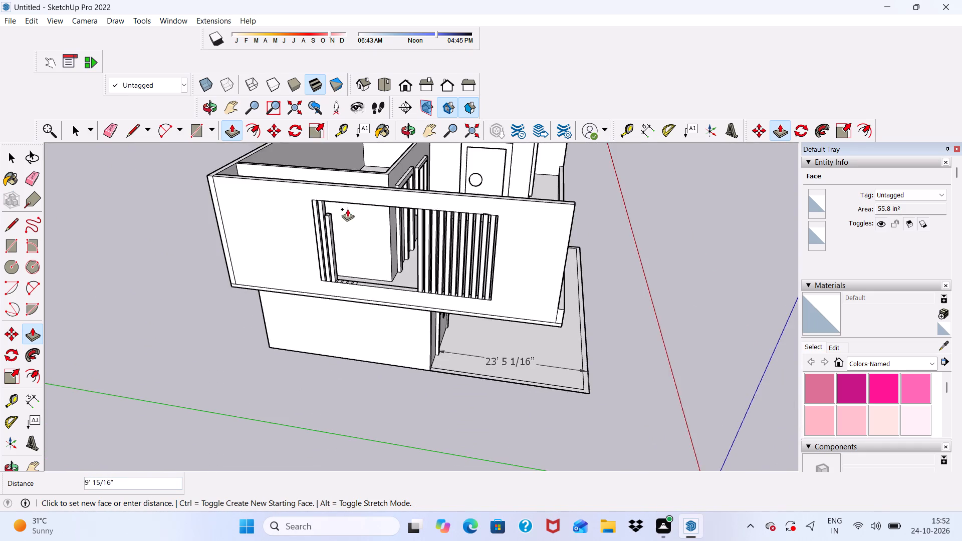
{"action": "scroll", "coordinate": [347, 207], "scroll_direction": "up", "scroll_amount": 3}
{"action": "left_click", "coordinate": [340, 198]}
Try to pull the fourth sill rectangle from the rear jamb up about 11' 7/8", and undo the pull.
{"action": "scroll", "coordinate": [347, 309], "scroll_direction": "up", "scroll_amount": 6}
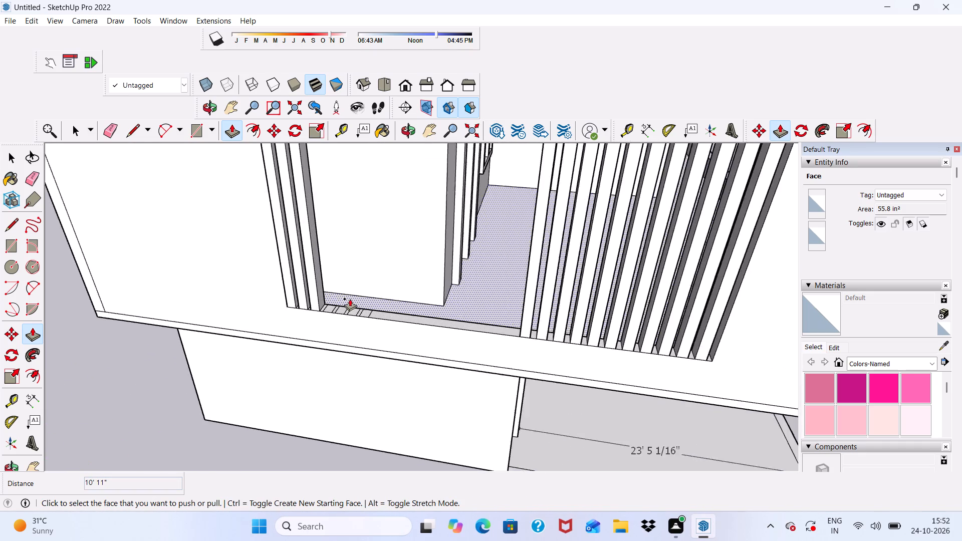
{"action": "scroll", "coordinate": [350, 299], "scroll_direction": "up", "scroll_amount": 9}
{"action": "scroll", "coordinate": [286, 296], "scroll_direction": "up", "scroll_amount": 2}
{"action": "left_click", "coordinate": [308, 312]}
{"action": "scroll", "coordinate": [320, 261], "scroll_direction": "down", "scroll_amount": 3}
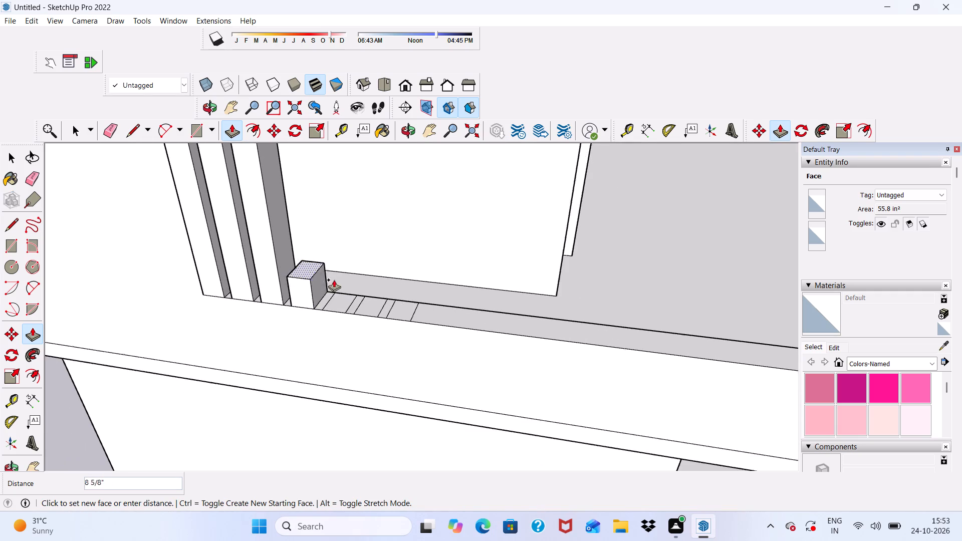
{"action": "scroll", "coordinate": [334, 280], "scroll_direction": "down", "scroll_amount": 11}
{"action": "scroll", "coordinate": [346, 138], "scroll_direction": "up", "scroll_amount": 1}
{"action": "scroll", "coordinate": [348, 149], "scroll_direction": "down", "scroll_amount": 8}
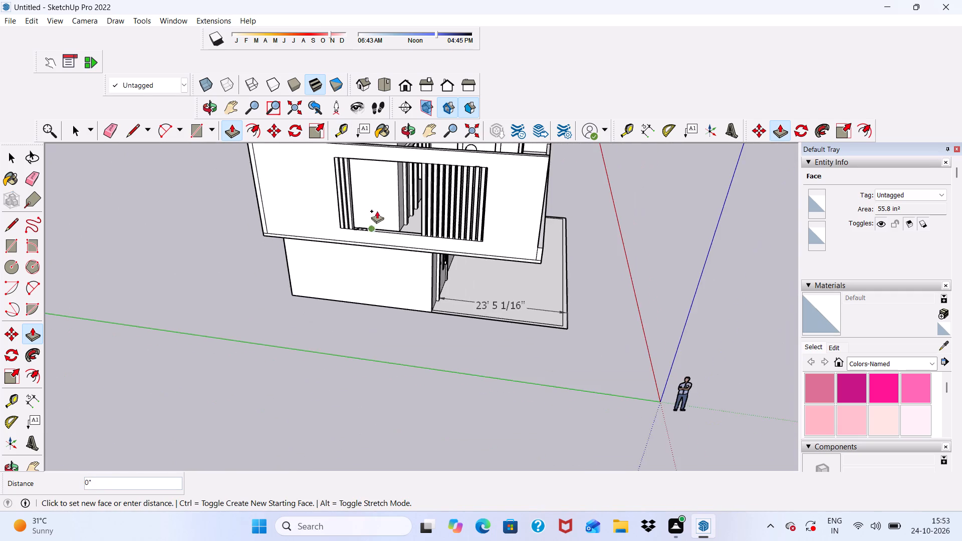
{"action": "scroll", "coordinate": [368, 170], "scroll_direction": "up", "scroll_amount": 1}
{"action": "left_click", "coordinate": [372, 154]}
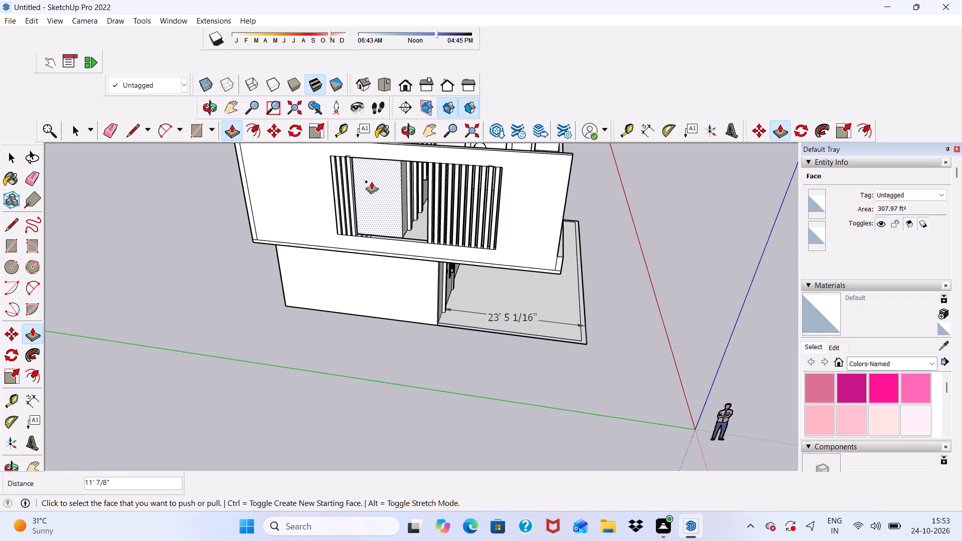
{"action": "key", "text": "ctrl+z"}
Pull the fourth sill rectangle from the rear jamb up 10' 11" to the head of the opening.
{"action": "middle_click_drag", "start_coordinate": [366, 315], "coordinate": [346, 371]}
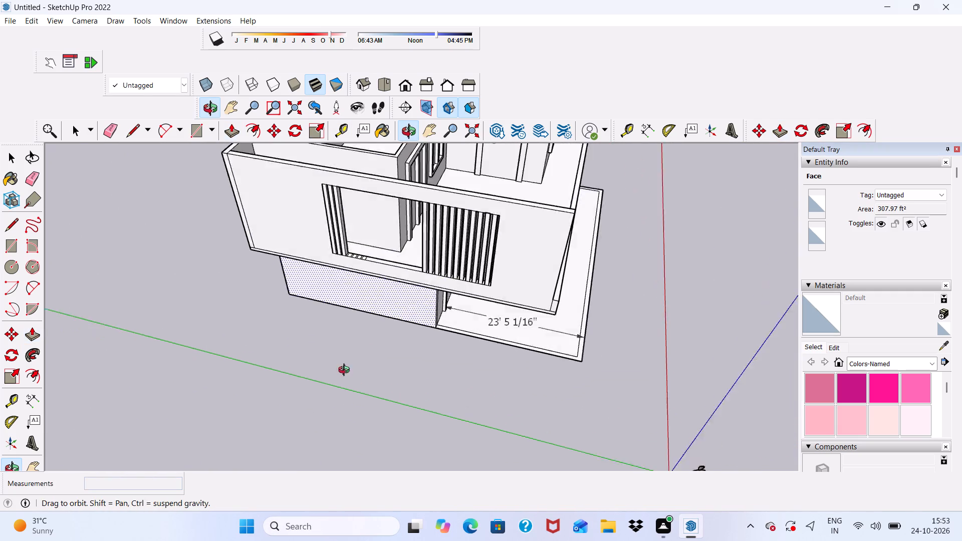
{"action": "middle_click_drag", "start_coordinate": [346, 371], "coordinate": [329, 402]}
{"action": "scroll", "coordinate": [340, 257], "scroll_direction": "up", "scroll_amount": 13}
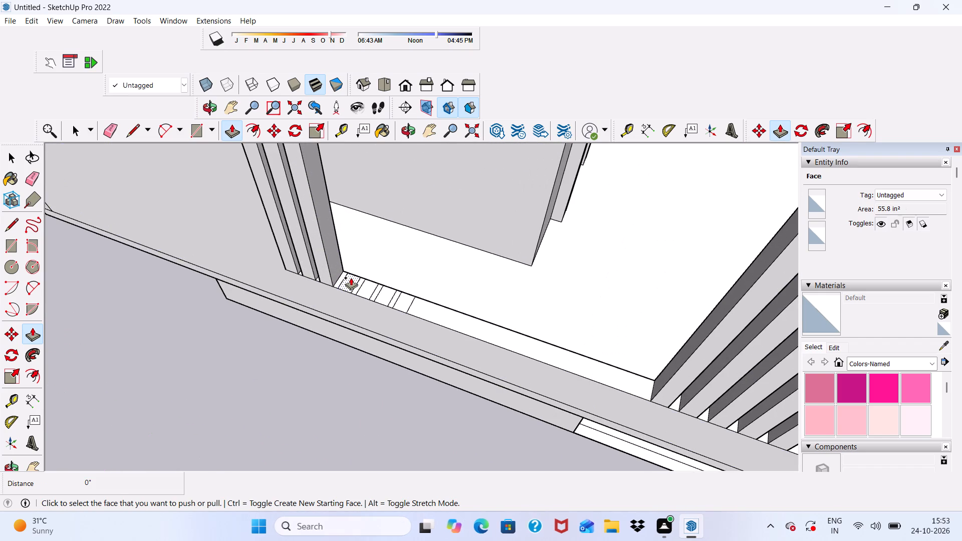
{"action": "left_click", "coordinate": [351, 278]}
{"action": "scroll", "coordinate": [352, 235], "scroll_direction": "down", "scroll_amount": 9}
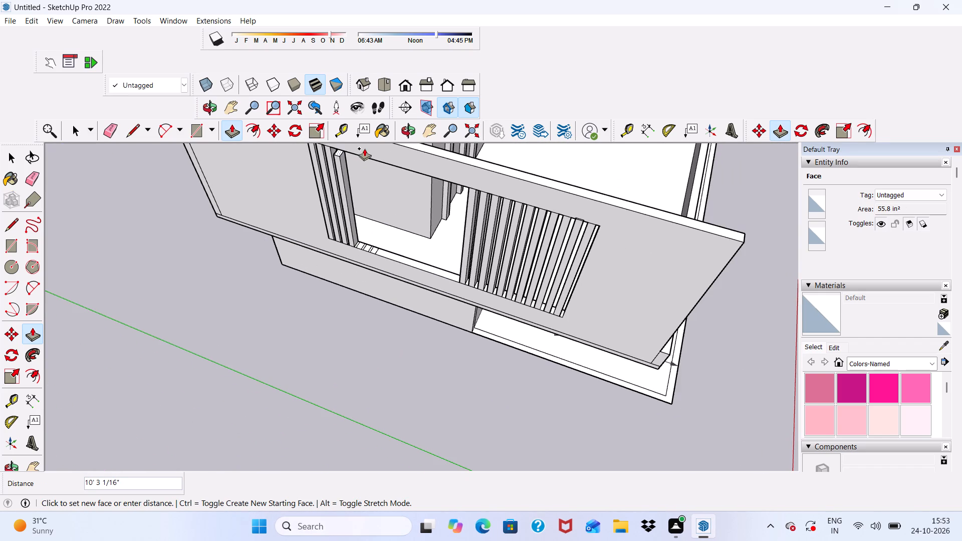
{"action": "left_click", "coordinate": [361, 155]}
Pull the fifth sill rectangle from the rear jamb up 10' 11" to the head of the opening.
{"action": "scroll", "coordinate": [371, 228], "scroll_direction": "down", "scroll_amount": 1}
{"action": "middle_click_drag", "start_coordinate": [372, 232], "coordinate": [365, 302]}
{"action": "scroll", "coordinate": [365, 302], "scroll_direction": "up", "scroll_amount": 1}
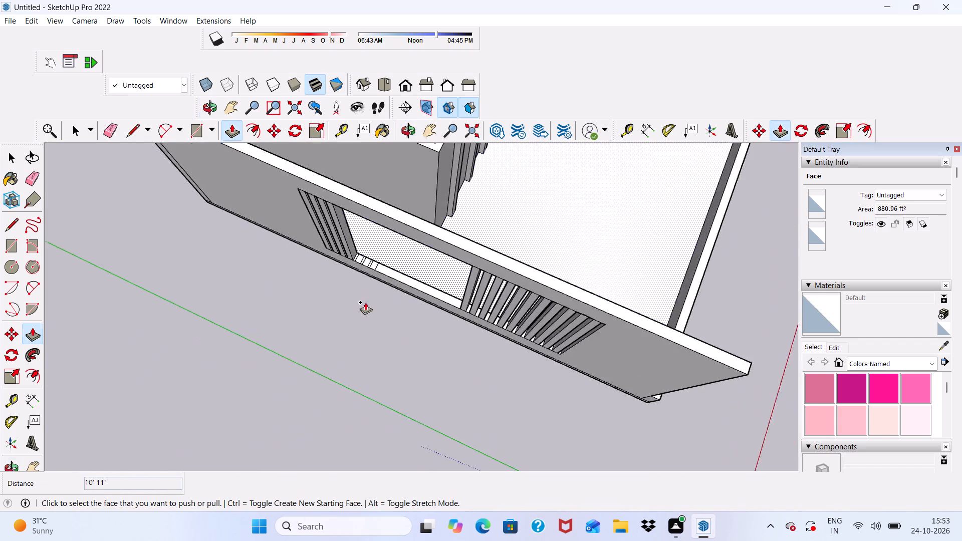
{"action": "scroll", "coordinate": [365, 302], "scroll_direction": "up", "scroll_amount": 10}
{"action": "left_click", "coordinate": [343, 263]}
{"action": "scroll", "coordinate": [357, 205], "scroll_direction": "down", "scroll_amount": 2}
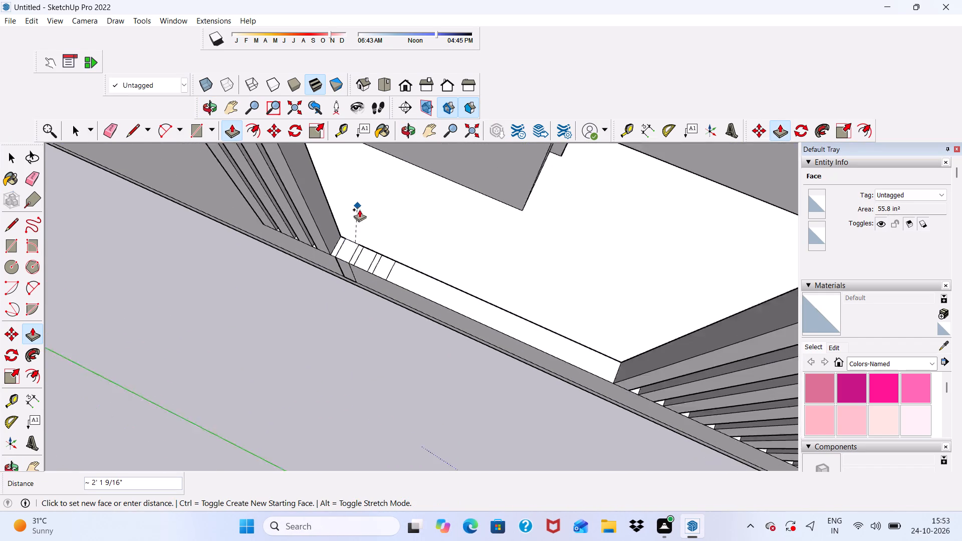
{"action": "scroll", "coordinate": [359, 209], "scroll_direction": "down", "scroll_amount": 13}
{"action": "middle_click_drag", "start_coordinate": [348, 222], "coordinate": [375, 142]}
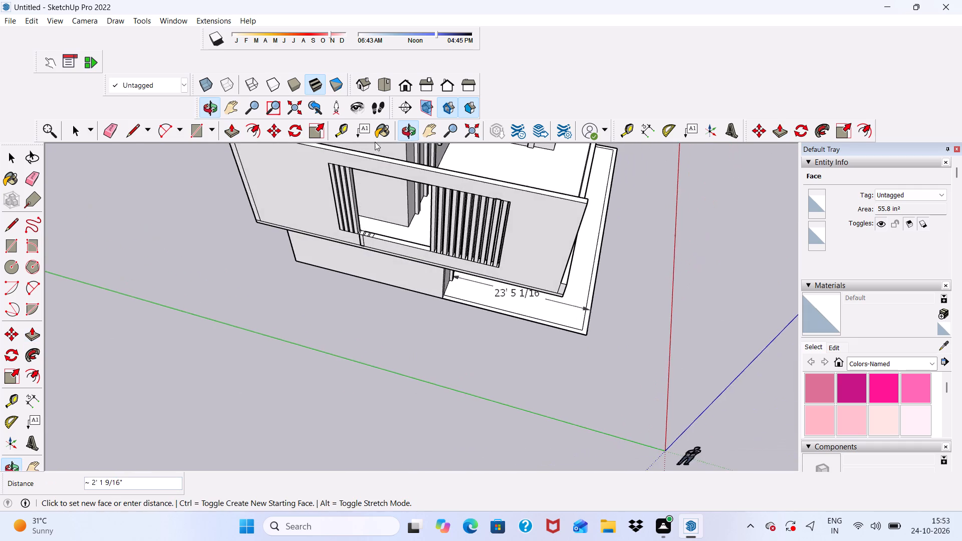
{"action": "scroll", "coordinate": [370, 157], "scroll_direction": "up", "scroll_amount": 10}
{"action": "left_click", "coordinate": [359, 175]}
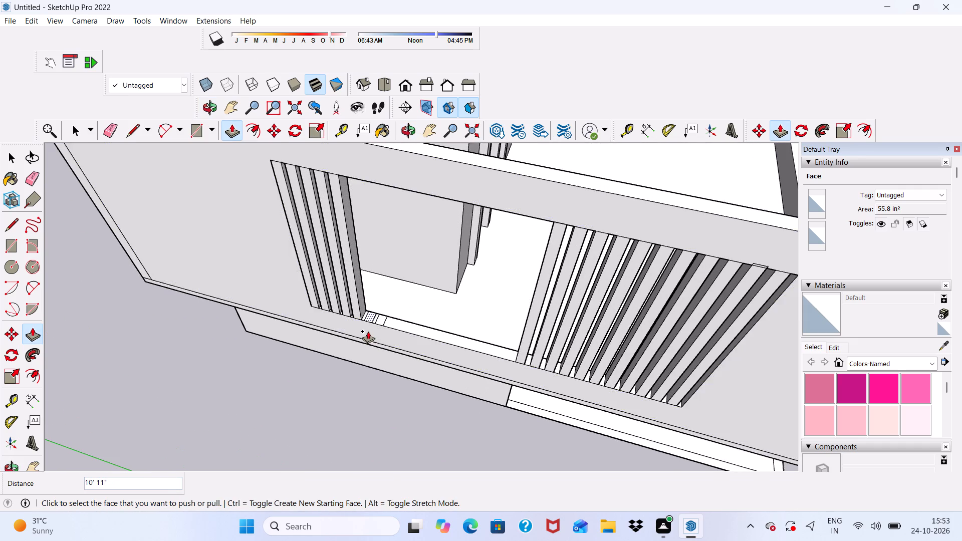
Pull the sixth sill rectangle from the rear jamb up to the head of the opening.
{"action": "scroll", "coordinate": [368, 332], "scroll_direction": "up", "scroll_amount": 11}
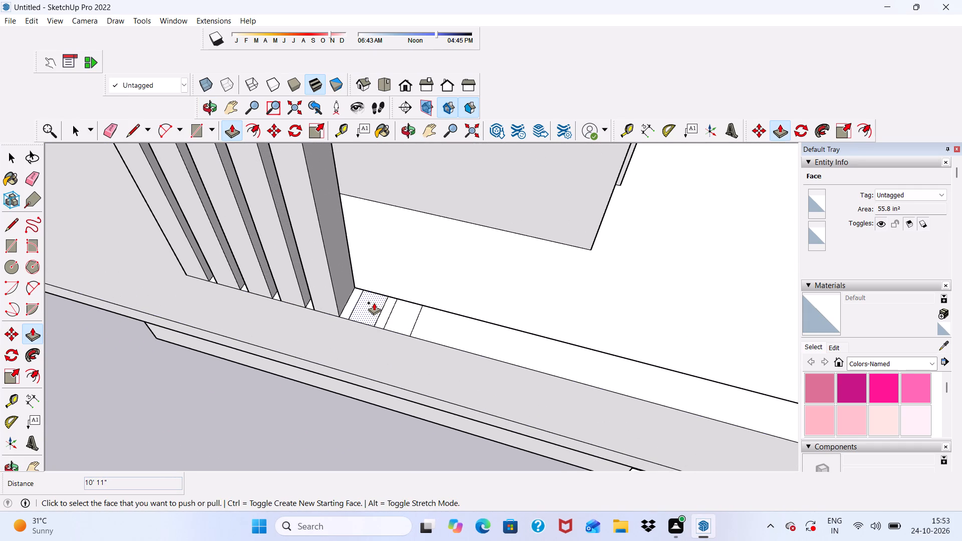
{"action": "left_click", "coordinate": [374, 303]}
{"action": "scroll", "coordinate": [372, 234], "scroll_direction": "down", "scroll_amount": 20}
{"action": "scroll", "coordinate": [372, 234], "scroll_direction": "down", "scroll_amount": 1}
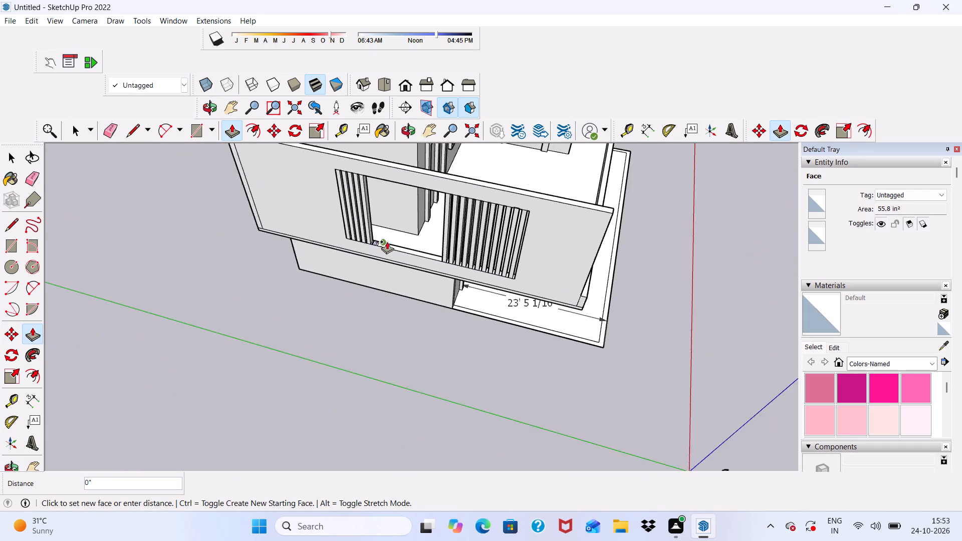
{"action": "scroll", "coordinate": [387, 241], "scroll_direction": "down", "scroll_amount": 3}
{"action": "scroll", "coordinate": [379, 202], "scroll_direction": "up", "scroll_amount": 11}
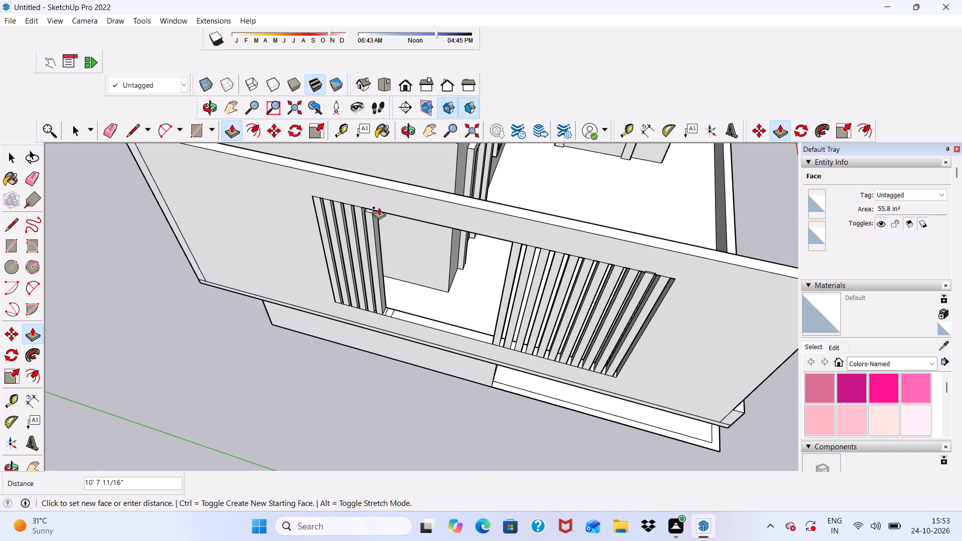
{"action": "left_click", "coordinate": [379, 208]}
Pull the last sill rectangle of the rear row up 10' 11" to the head of the opening.
{"action": "scroll", "coordinate": [406, 320], "scroll_direction": "up", "scroll_amount": 3}
{"action": "scroll", "coordinate": [385, 308], "scroll_direction": "down", "scroll_amount": 1}
{"action": "scroll", "coordinate": [383, 309], "scroll_direction": "up", "scroll_amount": 8}
{"action": "left_click", "coordinate": [384, 307]}
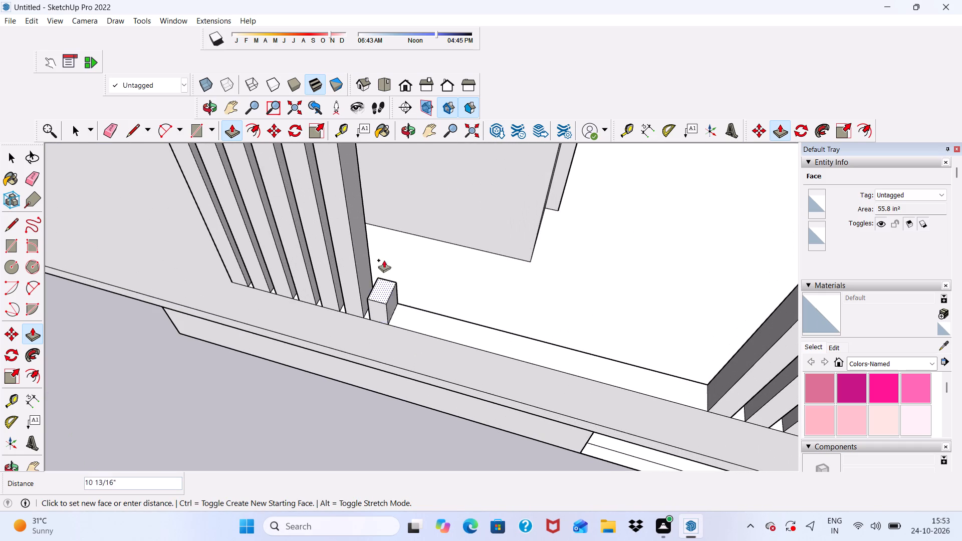
{"action": "scroll", "coordinate": [382, 258], "scroll_direction": "down", "scroll_amount": 15}
{"action": "scroll", "coordinate": [387, 190], "scroll_direction": "down", "scroll_amount": 4}
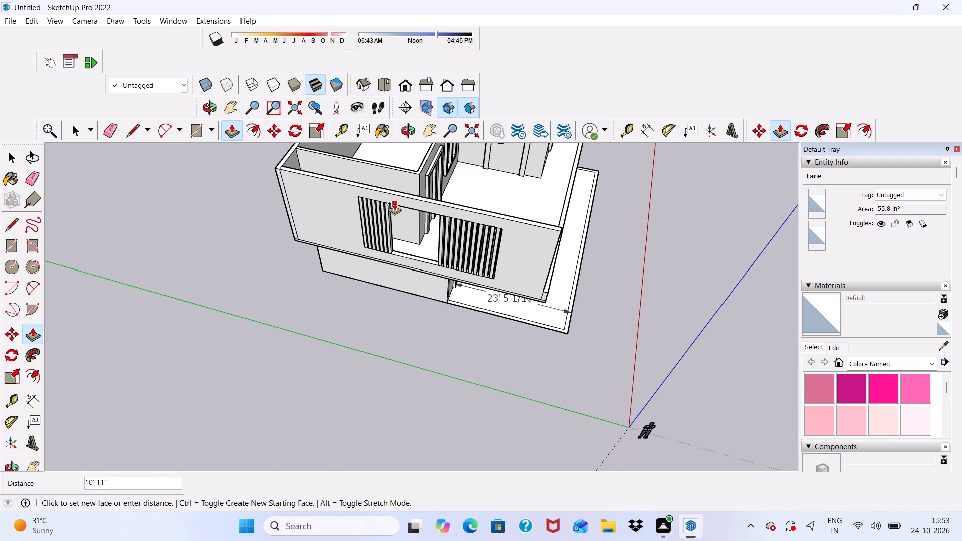
{"action": "left_click", "coordinate": [395, 202]}
Examine the house from the front and the side, including both rows of vertical members in the upper side wall opening.
{"action": "scroll", "coordinate": [395, 252], "scroll_direction": "down", "scroll_amount": 3}
{"action": "middle_click_drag", "start_coordinate": [413, 309], "coordinate": [60, 286]}
{"action": "key", "text": "space"}
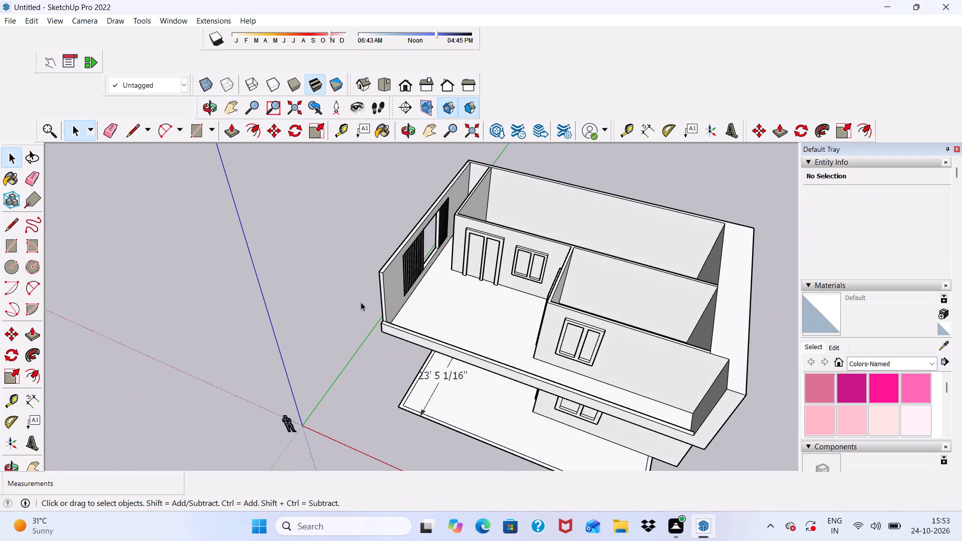
{"action": "left_click", "coordinate": [401, 87]}
{"action": "scroll", "coordinate": [401, 303], "scroll_direction": "down", "scroll_amount": 4}
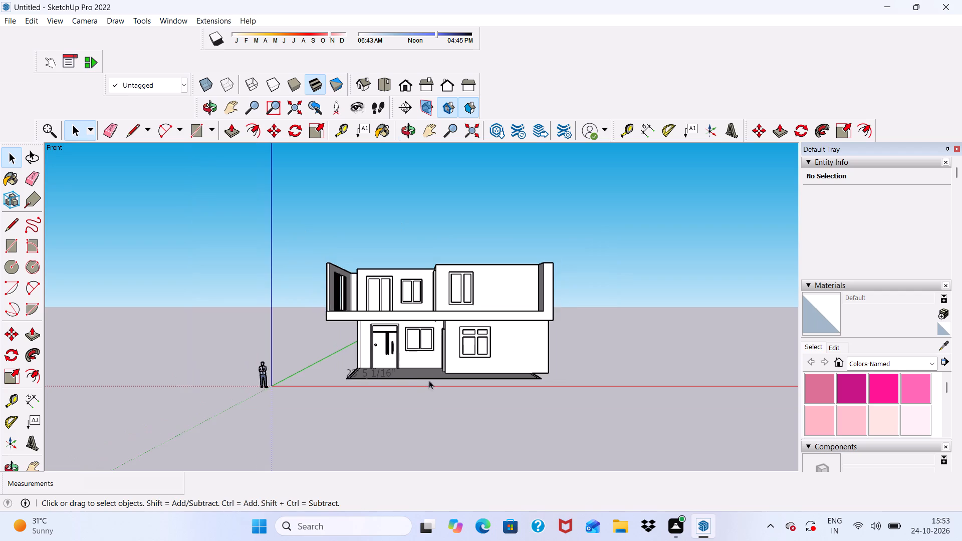
{"action": "middle_click_drag", "start_coordinate": [429, 380], "coordinate": [296, 448]}
{"action": "scroll", "coordinate": [301, 405], "scroll_direction": "up", "scroll_amount": 9}
{"action": "scroll", "coordinate": [375, 246], "scroll_direction": "down", "scroll_amount": 4}
{"action": "middle_click_drag", "start_coordinate": [325, 350], "coordinate": [672, 251]}
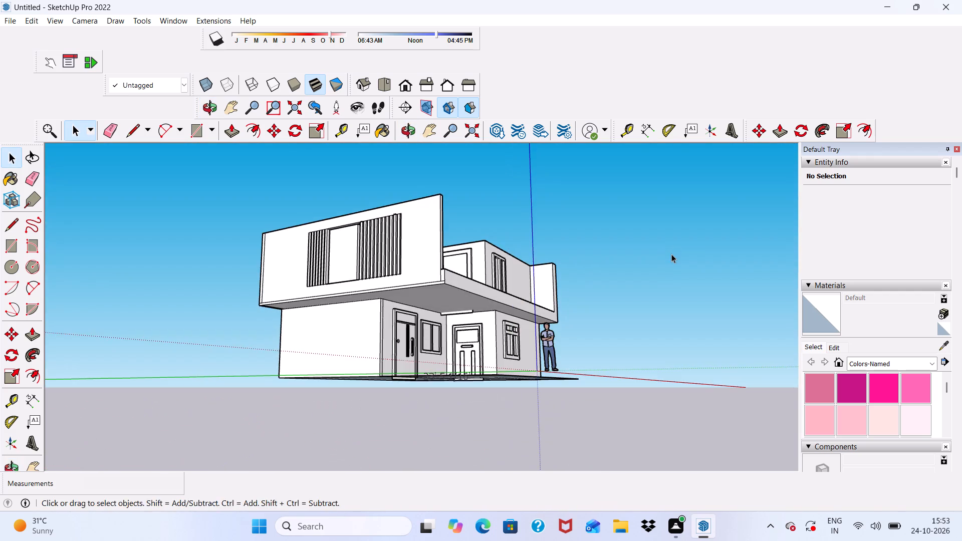
{"action": "middle_click_drag", "start_coordinate": [671, 254], "coordinate": [548, 320]}
{"action": "scroll", "coordinate": [444, 397], "scroll_direction": "up", "scroll_amount": 8}
{"action": "middle_click_drag", "start_coordinate": [484, 337], "coordinate": [409, 360]}
{"action": "scroll", "coordinate": [400, 318], "scroll_direction": "down", "scroll_amount": 1}
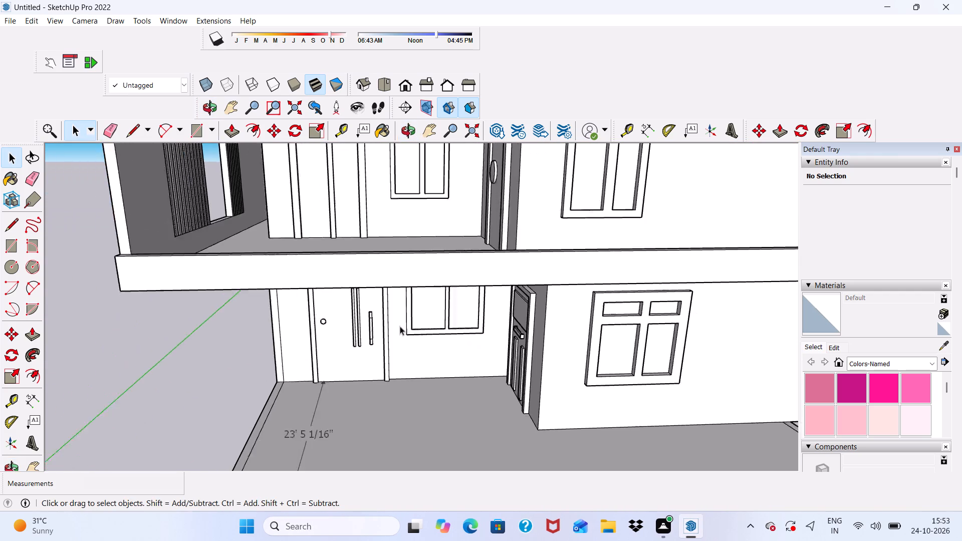
{"action": "scroll", "coordinate": [400, 326], "scroll_direction": "down", "scroll_amount": 8}
{"action": "scroll", "coordinate": [400, 239], "scroll_direction": "up", "scroll_amount": 5}
{"action": "left_click", "coordinate": [399, 72]}
{"action": "left_click", "coordinate": [413, 95]}
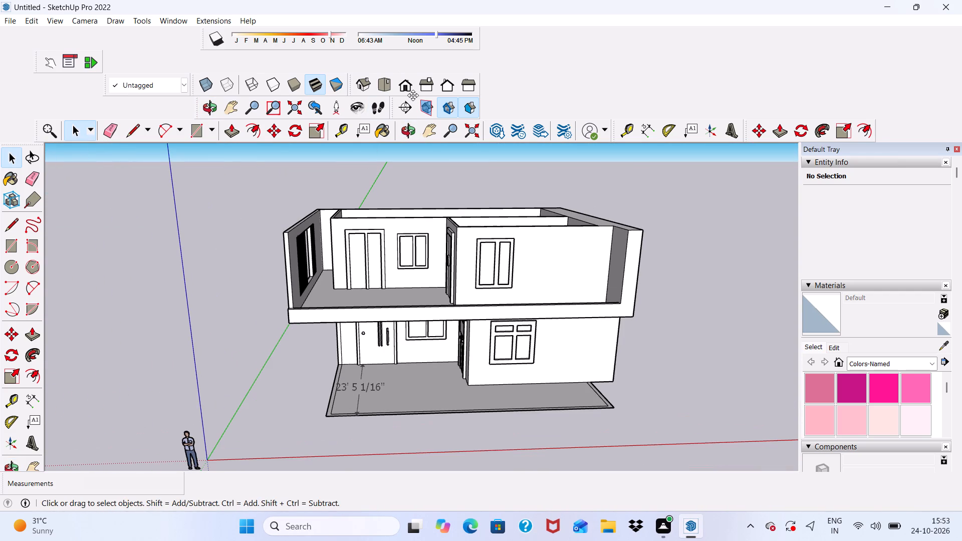
{"action": "left_click", "coordinate": [410, 91]}
{"action": "scroll", "coordinate": [475, 237], "scroll_direction": "up", "scroll_amount": 6}
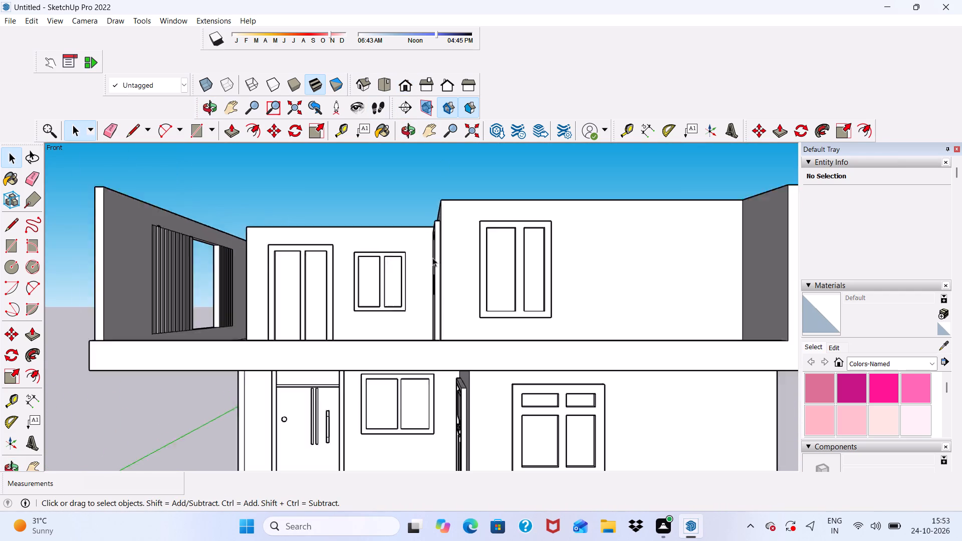
{"action": "scroll", "coordinate": [432, 257], "scroll_direction": "down", "scroll_amount": 1}
{"action": "middle_click_drag", "start_coordinate": [432, 257], "coordinate": [375, 305]}
{"action": "middle_click_drag", "start_coordinate": [375, 312], "coordinate": [531, 260]}
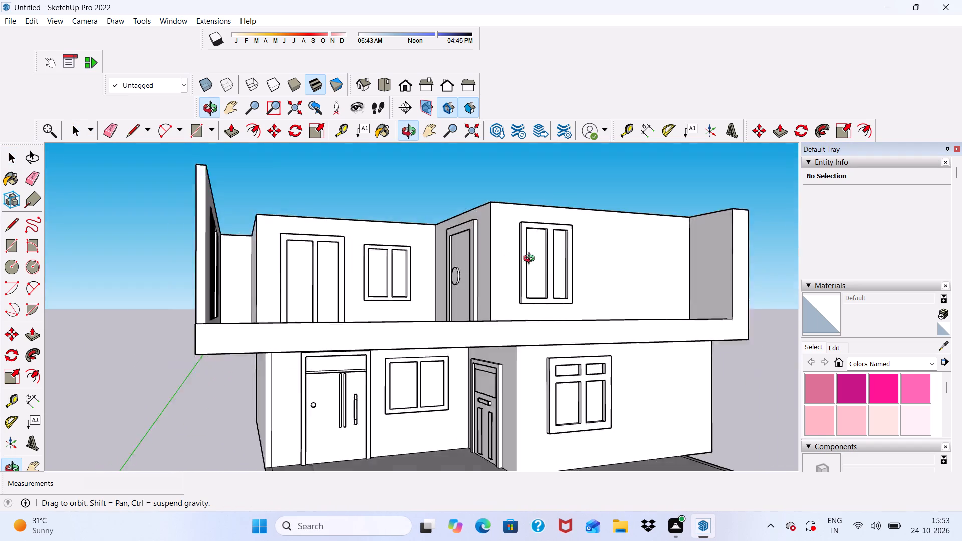
{"action": "middle_click_drag", "start_coordinate": [531, 260], "coordinate": [713, 289]}
Erase the stray rectangle outline above the second vertical member from the front jamb, on the outer face of the side wall.
{"action": "scroll", "coordinate": [69, 85], "scroll_direction": "up", "scroll_amount": 1}
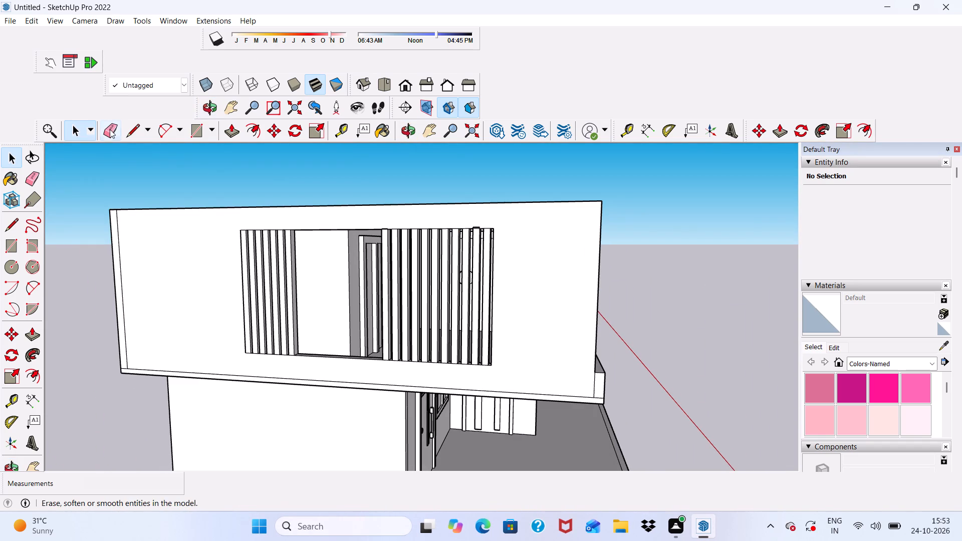
{"action": "left_click", "coordinate": [110, 129]}
{"action": "scroll", "coordinate": [380, 241], "scroll_direction": "up", "scroll_amount": 6}
{"action": "scroll", "coordinate": [509, 211], "scroll_direction": "up", "scroll_amount": 7}
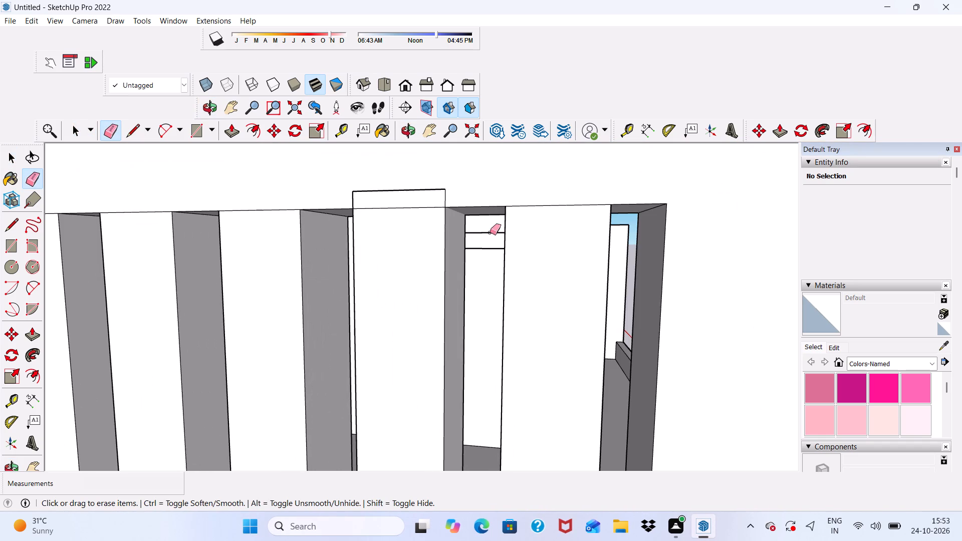
{"action": "scroll", "coordinate": [487, 231], "scroll_direction": "up", "scroll_amount": 2}
{"action": "scroll", "coordinate": [420, 212], "scroll_direction": "down", "scroll_amount": 4}
{"action": "scroll", "coordinate": [479, 217], "scroll_direction": "down", "scroll_amount": 6}
{"action": "scroll", "coordinate": [525, 234], "scroll_direction": "down", "scroll_amount": 4}
{"action": "scroll", "coordinate": [389, 242], "scroll_direction": "down", "scroll_amount": 20}
{"action": "scroll", "coordinate": [389, 242], "scroll_direction": "down", "scroll_amount": 4}
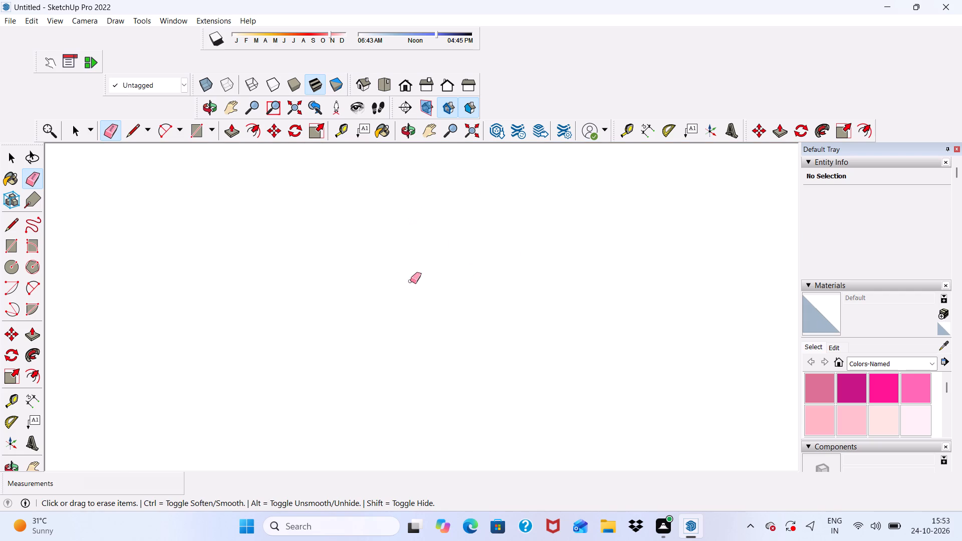
{"action": "scroll", "coordinate": [410, 281], "scroll_direction": "down", "scroll_amount": 20}
{"action": "scroll", "coordinate": [410, 281], "scroll_direction": "down", "scroll_amount": 5}
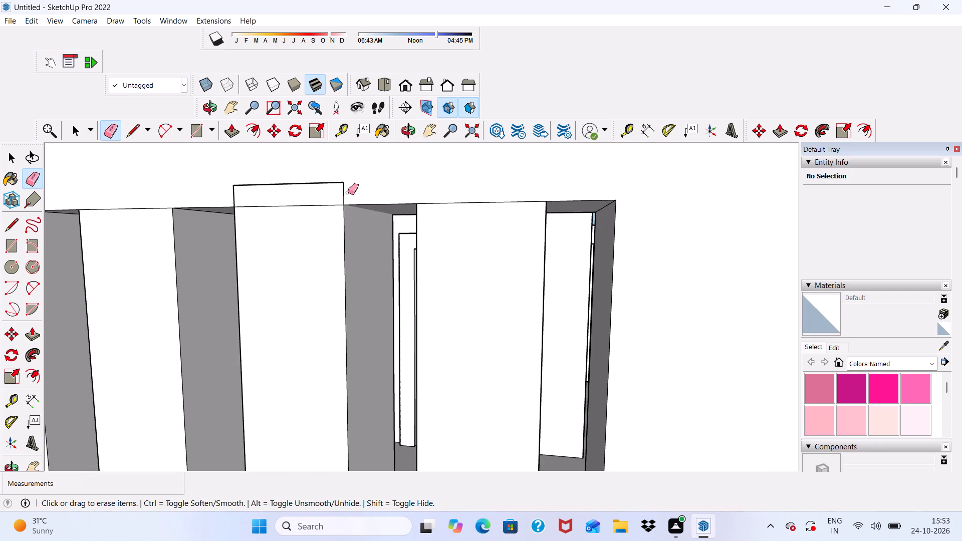
{"action": "scroll", "coordinate": [344, 189], "scroll_direction": "up", "scroll_amount": 5}
{"action": "left_click_drag", "start_coordinate": [345, 189], "coordinate": [364, 200]}
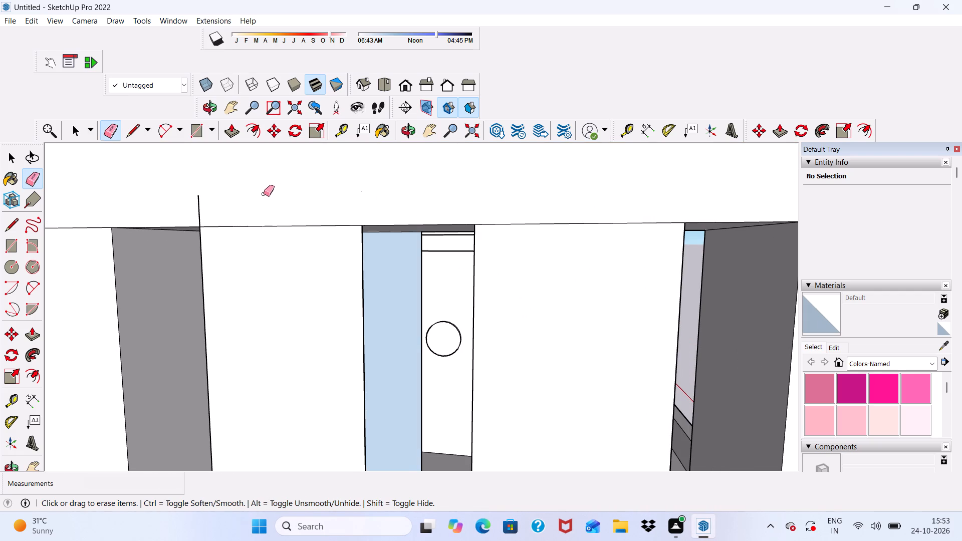
{"action": "left_click_drag", "start_coordinate": [205, 204], "coordinate": [186, 204]}
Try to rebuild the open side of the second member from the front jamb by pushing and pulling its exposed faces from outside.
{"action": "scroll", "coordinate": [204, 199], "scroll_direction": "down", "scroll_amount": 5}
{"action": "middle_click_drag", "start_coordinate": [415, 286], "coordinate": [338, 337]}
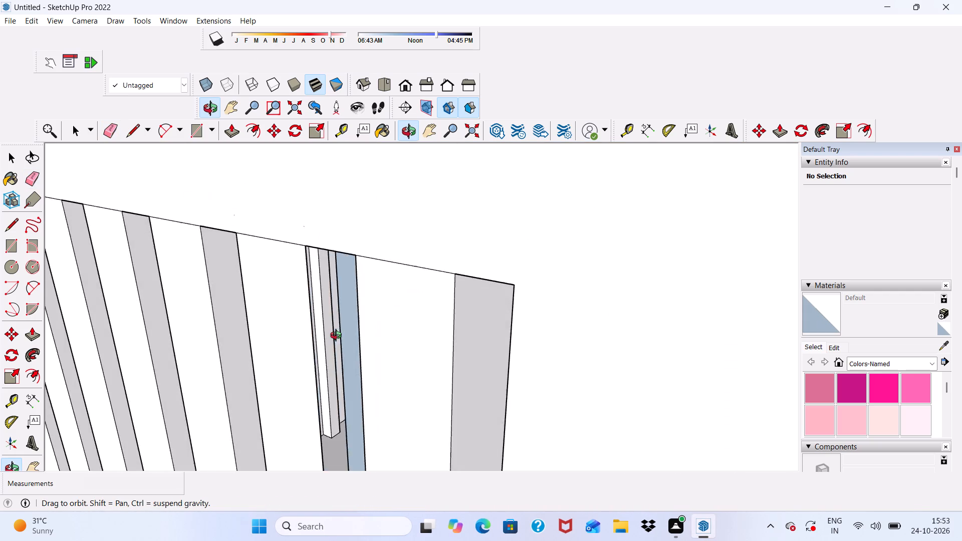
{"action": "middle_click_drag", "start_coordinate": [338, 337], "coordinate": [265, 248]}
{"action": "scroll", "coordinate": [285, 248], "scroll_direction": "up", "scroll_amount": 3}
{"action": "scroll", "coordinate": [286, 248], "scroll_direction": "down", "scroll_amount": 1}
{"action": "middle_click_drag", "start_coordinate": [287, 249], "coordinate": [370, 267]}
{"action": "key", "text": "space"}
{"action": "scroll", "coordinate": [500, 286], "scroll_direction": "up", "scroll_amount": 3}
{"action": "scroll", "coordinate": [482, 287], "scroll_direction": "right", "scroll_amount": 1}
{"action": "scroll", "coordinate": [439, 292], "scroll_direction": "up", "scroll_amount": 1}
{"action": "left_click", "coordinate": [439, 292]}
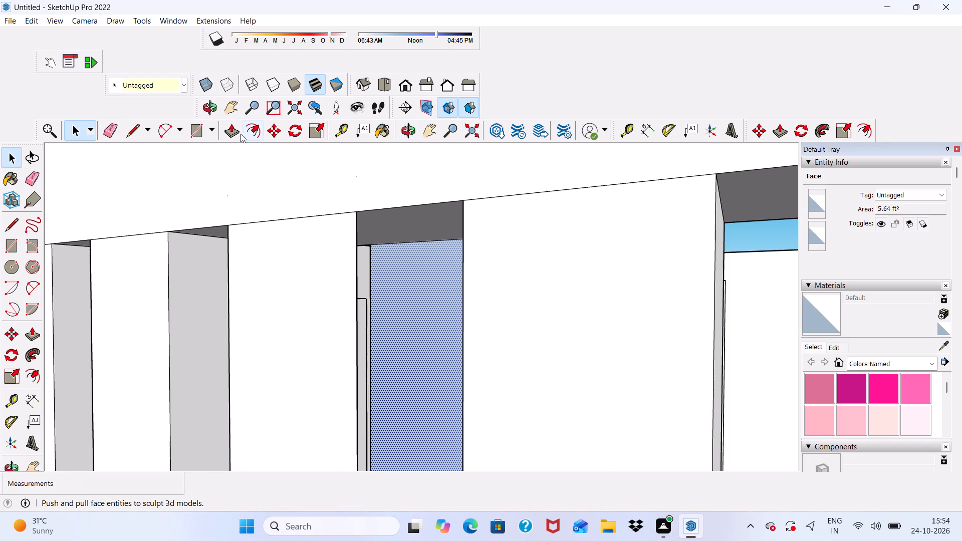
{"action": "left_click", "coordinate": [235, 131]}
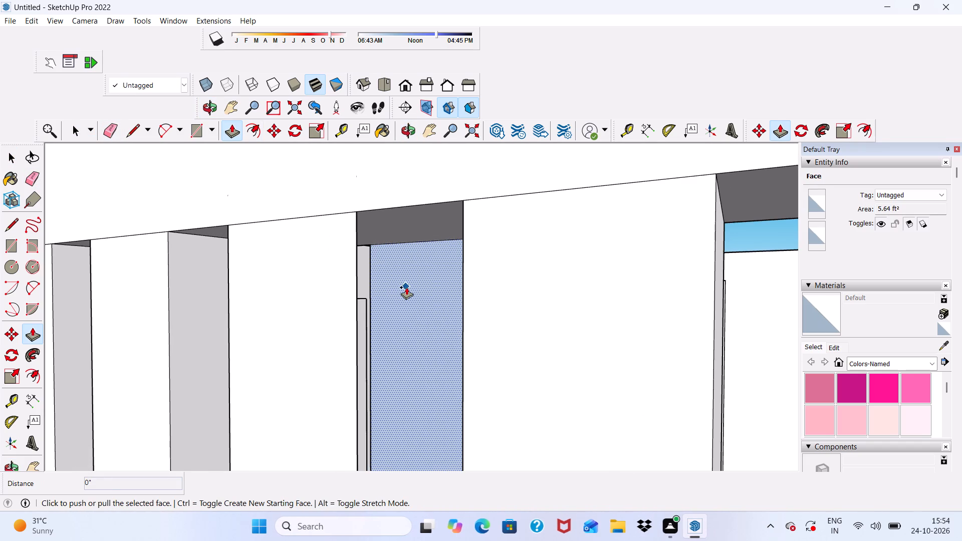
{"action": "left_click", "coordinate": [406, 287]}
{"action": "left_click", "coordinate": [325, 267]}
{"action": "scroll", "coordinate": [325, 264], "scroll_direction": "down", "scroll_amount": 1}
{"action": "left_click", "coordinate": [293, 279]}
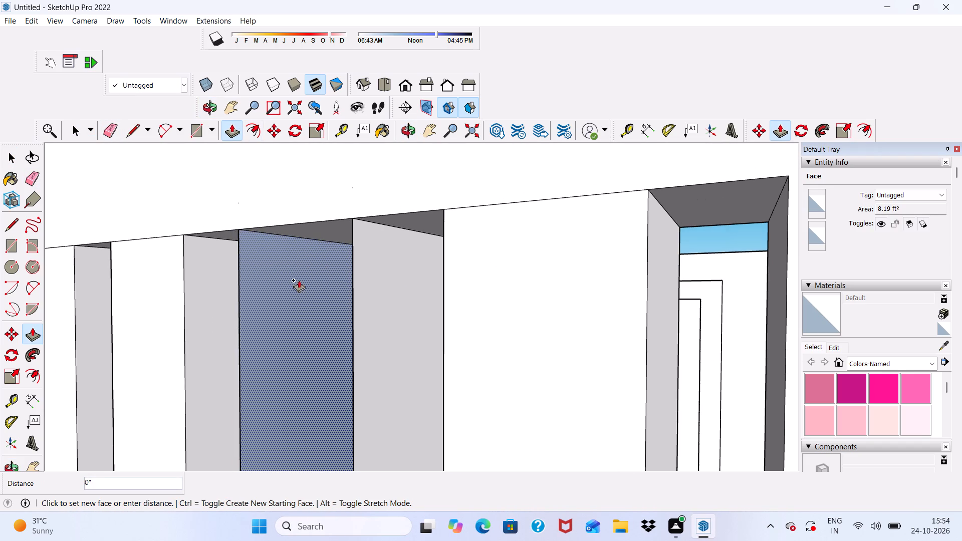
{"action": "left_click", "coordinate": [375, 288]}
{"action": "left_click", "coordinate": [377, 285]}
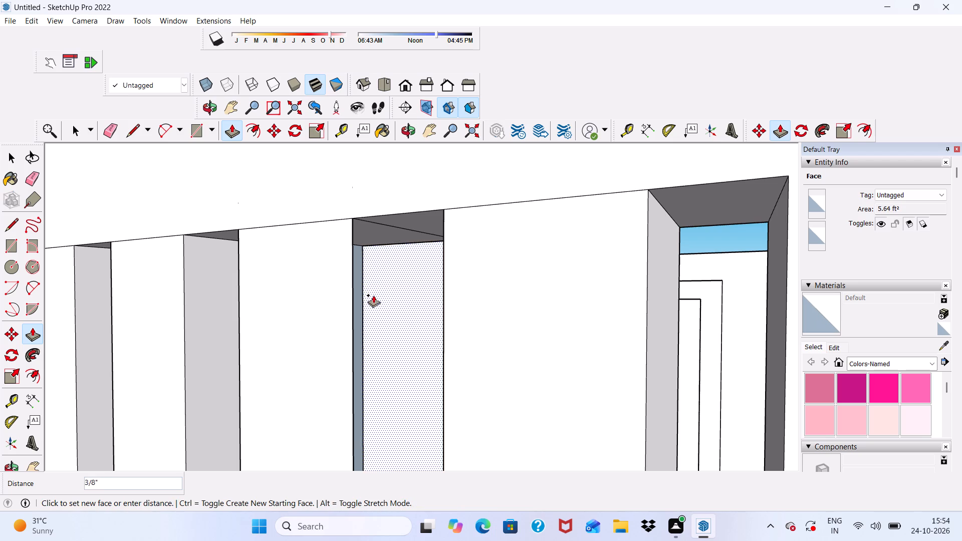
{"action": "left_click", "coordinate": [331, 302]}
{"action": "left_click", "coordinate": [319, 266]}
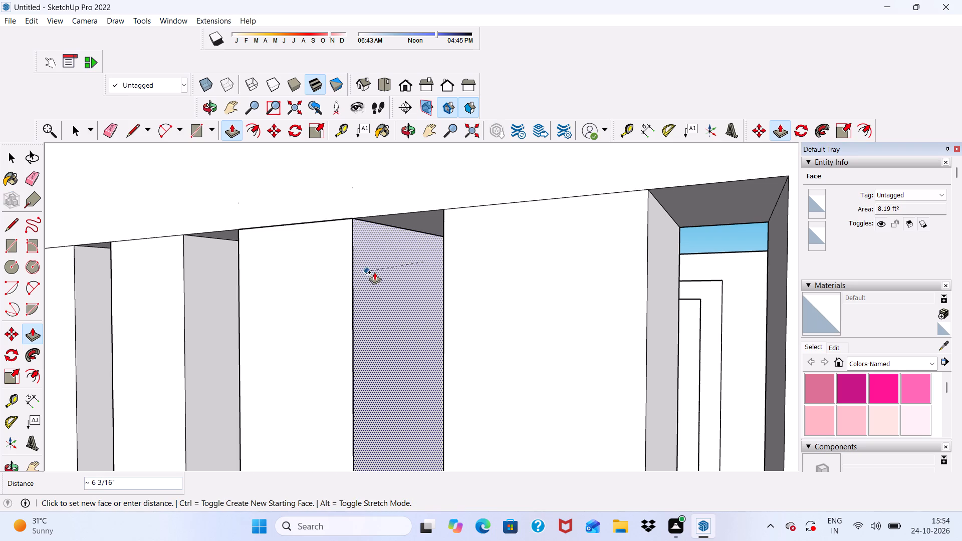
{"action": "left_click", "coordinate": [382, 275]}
Push/Pull the exposed face of the second member from the front jamb about 6 1/4" to close its open side.
{"action": "middle_click_drag", "start_coordinate": [390, 279], "coordinate": [371, 304]}
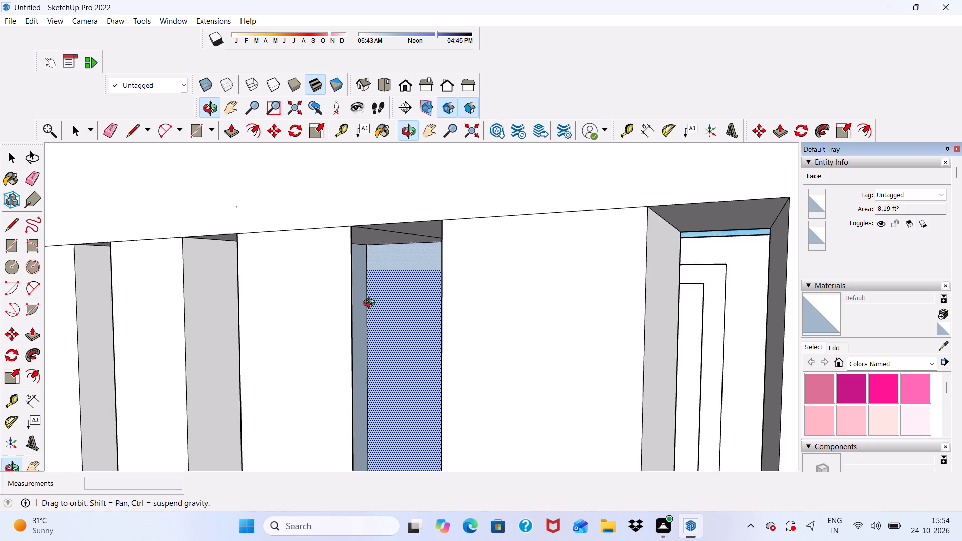
{"action": "middle_click_drag", "start_coordinate": [371, 304], "coordinate": [312, 318]}
{"action": "scroll", "coordinate": [291, 312], "scroll_direction": "up", "scroll_amount": 9}
{"action": "middle_click_drag", "start_coordinate": [304, 303], "coordinate": [279, 302]}
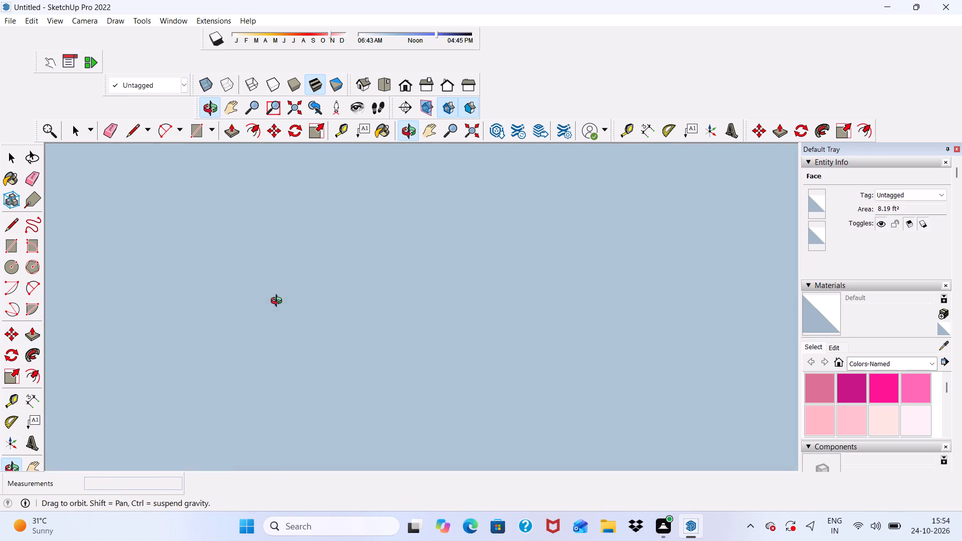
{"action": "middle_click_drag", "start_coordinate": [279, 302], "coordinate": [300, 293]}
{"action": "scroll", "coordinate": [244, 306], "scroll_direction": "up", "scroll_amount": 4}
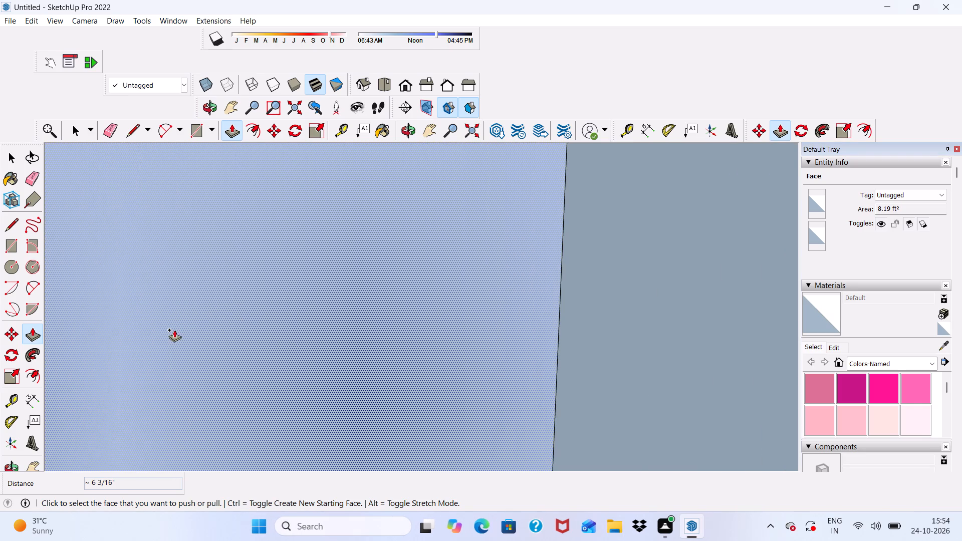
{"action": "left_click", "coordinate": [184, 318]}
{"action": "scroll", "coordinate": [416, 264], "scroll_direction": "down", "scroll_amount": 18}
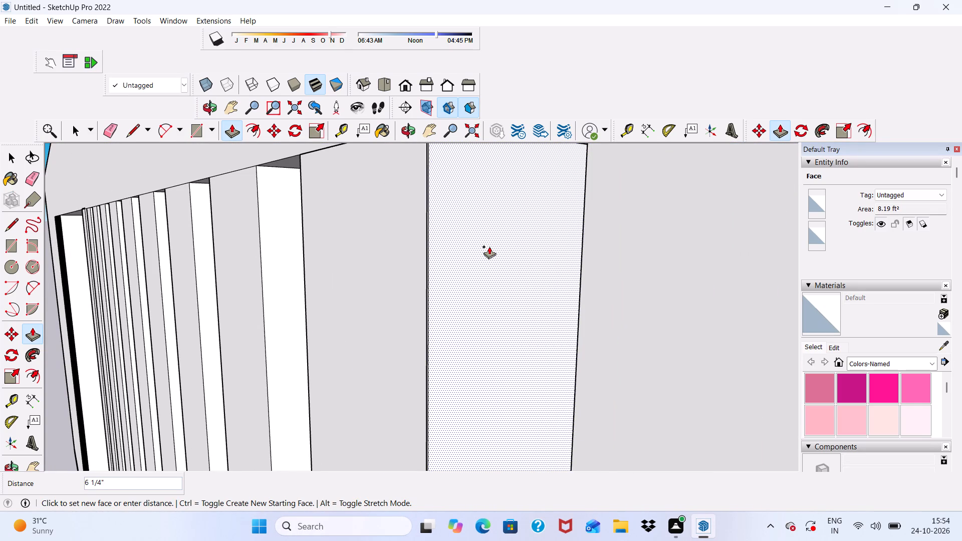
{"action": "left_click", "coordinate": [489, 246]}
{"action": "scroll", "coordinate": [472, 282], "scroll_direction": "down", "scroll_amount": 10}
Erase the stray rectangle outline above the same member on the inner face of the side wall.
{"action": "key", "text": "space"}
{"action": "middle_click", "coordinate": [527, 297]}
{"action": "scroll", "coordinate": [536, 293], "scroll_direction": "up", "scroll_amount": 1}
{"action": "scroll", "coordinate": [542, 282], "scroll_direction": "down", "scroll_amount": 4}
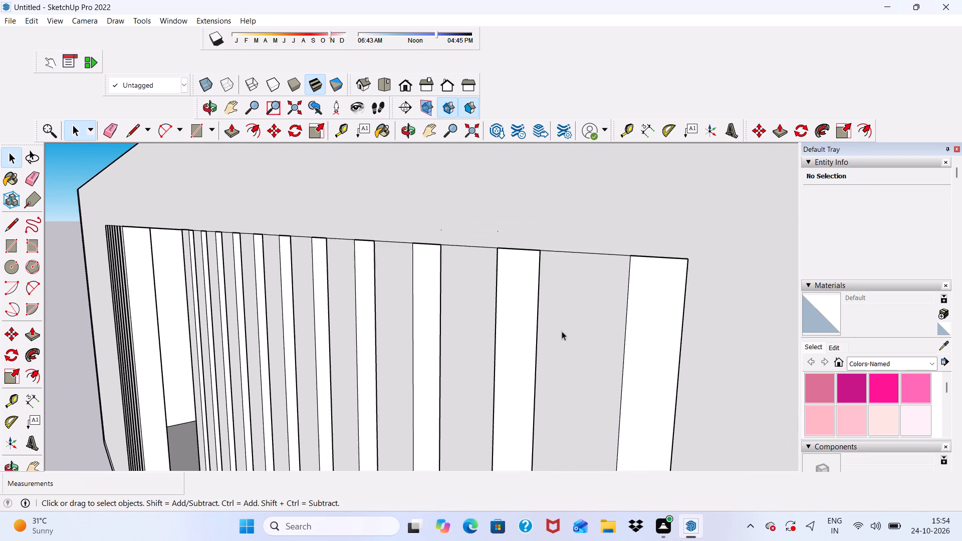
{"action": "scroll", "coordinate": [562, 331], "scroll_direction": "down", "scroll_amount": 5}
{"action": "middle_click_drag", "start_coordinate": [610, 325], "coordinate": [330, 345]}
{"action": "scroll", "coordinate": [347, 321], "scroll_direction": "down", "scroll_amount": 5}
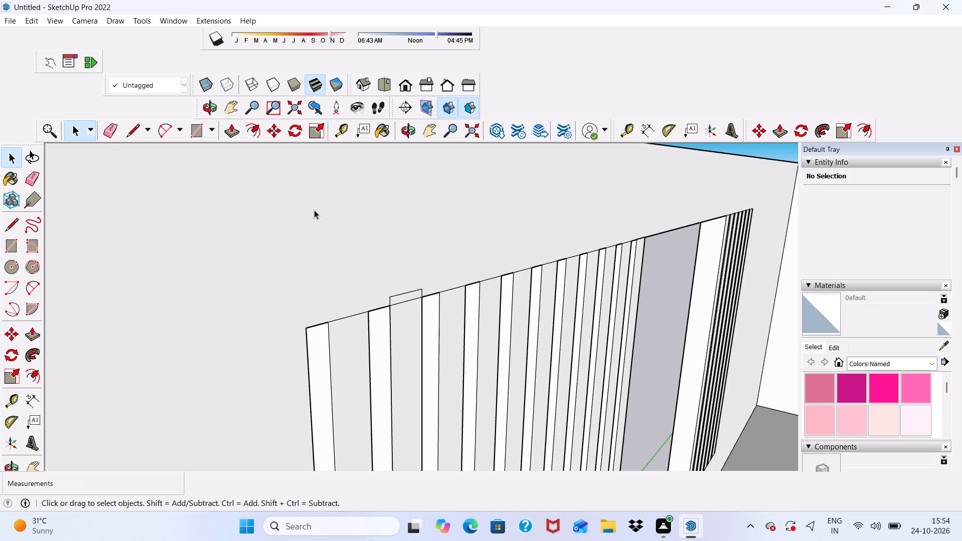
{"action": "left_click", "coordinate": [106, 126]}
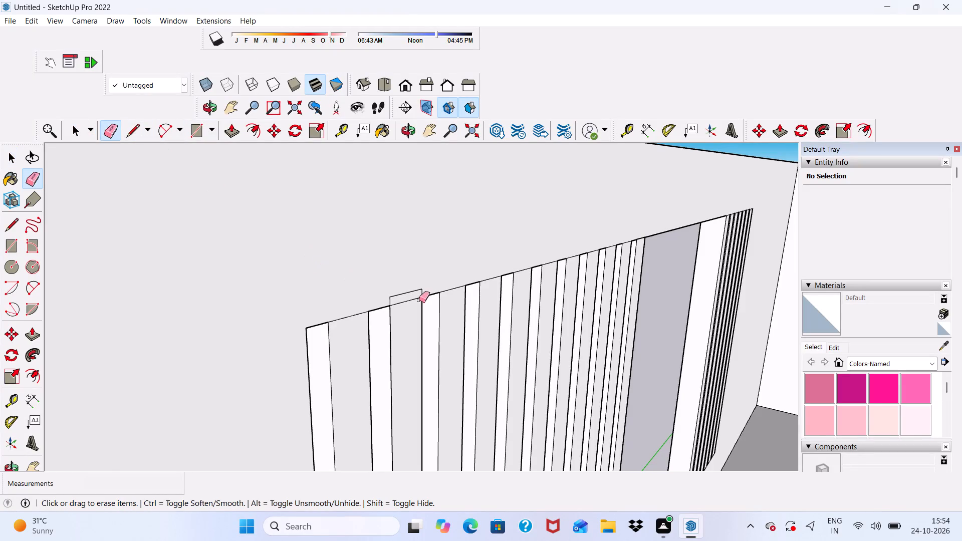
{"action": "left_click_drag", "start_coordinate": [408, 290], "coordinate": [405, 296]}
{"action": "left_click", "coordinate": [392, 300]}
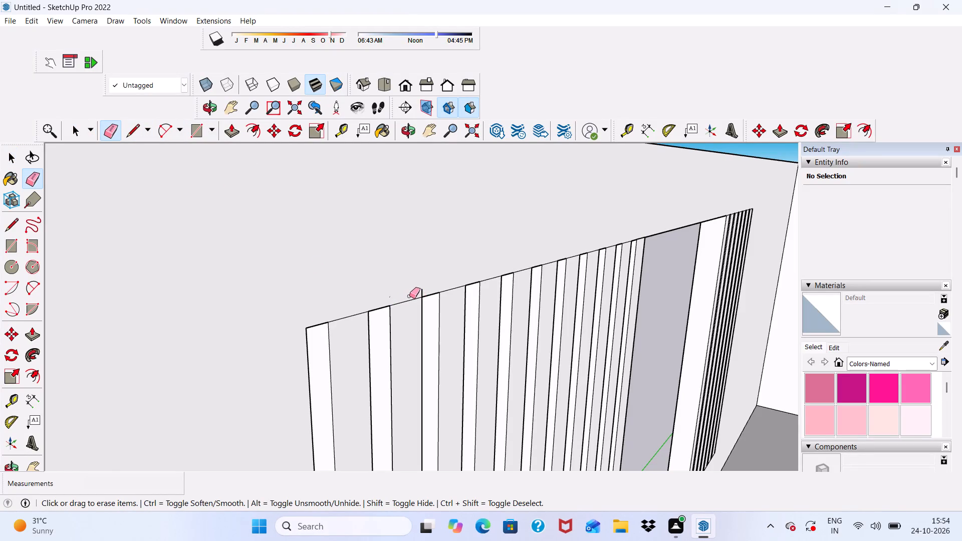
{"action": "left_click_drag", "start_coordinate": [416, 294], "coordinate": [426, 287]}
Examine the side wall opening with its vertical members and the whole house from the side and the front.
{"action": "scroll", "coordinate": [427, 286], "scroll_direction": "down", "scroll_amount": 4}
{"action": "key", "text": "space"}
{"action": "scroll", "coordinate": [418, 242], "scroll_direction": "down", "scroll_amount": 12}
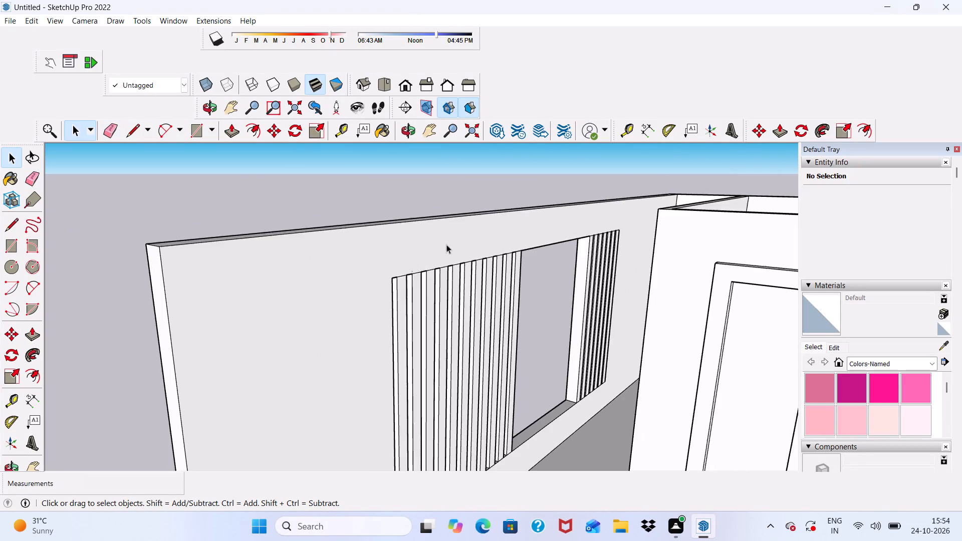
{"action": "scroll", "coordinate": [446, 244], "scroll_direction": "down", "scroll_amount": 4}
{"action": "middle_click_drag", "start_coordinate": [479, 282], "coordinate": [654, 271]}
{"action": "scroll", "coordinate": [654, 271], "scroll_direction": "up", "scroll_amount": 1}
{"action": "scroll", "coordinate": [599, 277], "scroll_direction": "down", "scroll_amount": 5}
{"action": "middle_click_drag", "start_coordinate": [476, 361], "coordinate": [586, 305]}
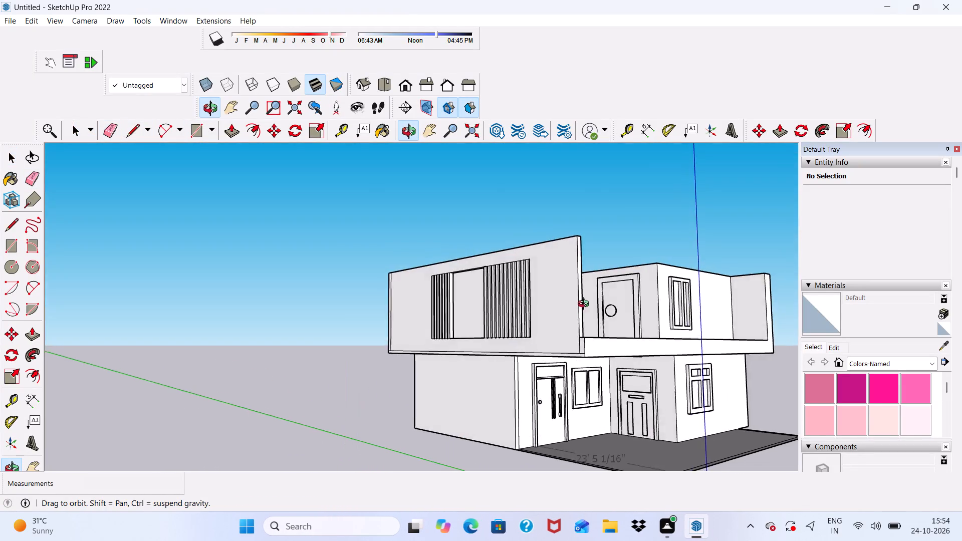
{"action": "middle_click_drag", "start_coordinate": [586, 305], "coordinate": [537, 345]}
{"action": "scroll", "coordinate": [463, 290], "scroll_direction": "down", "scroll_amount": 5}
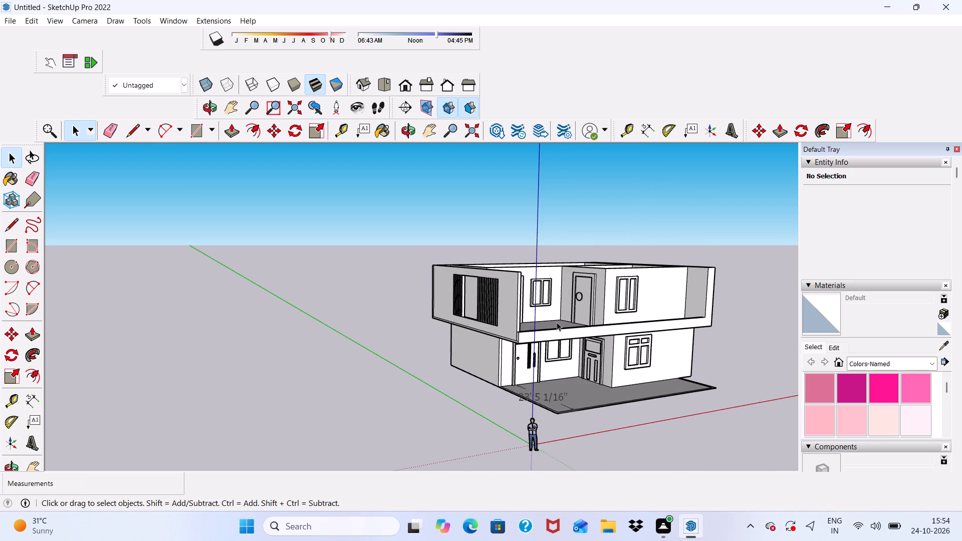
{"action": "scroll", "coordinate": [550, 328], "scroll_direction": "down", "scroll_amount": 4}
{"action": "scroll", "coordinate": [543, 310], "scroll_direction": "up", "scroll_amount": 1}
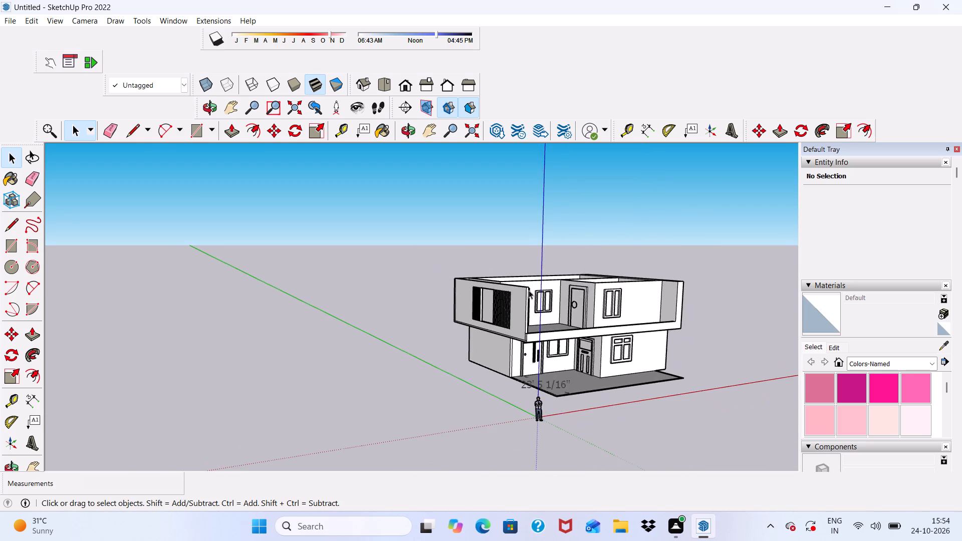
{"action": "middle_click_drag", "start_coordinate": [585, 352], "coordinate": [462, 384]}
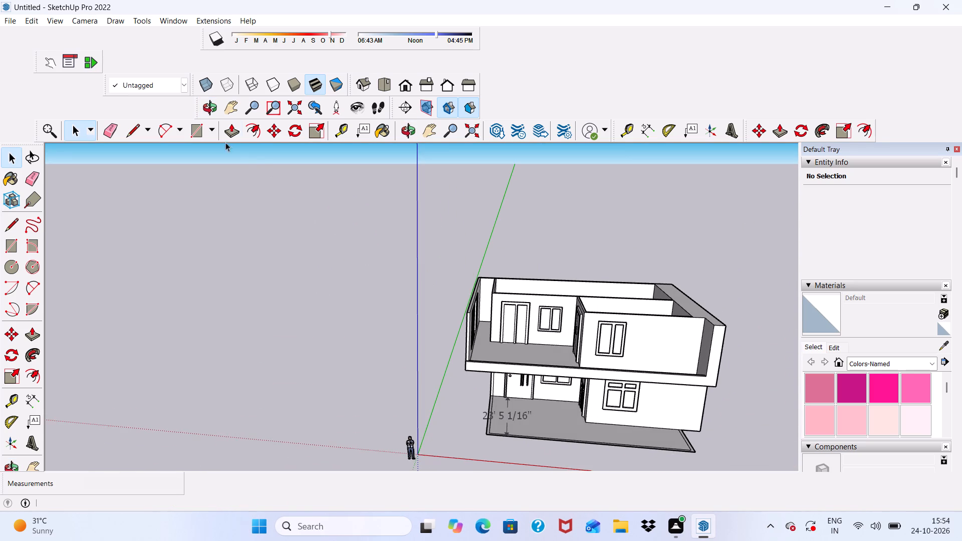
Draw a roof rectangle about 58' 2 3/8" by 44' 9/16" across the upper wall tops, from the rear outer corner to the opposite front corner.
{"action": "left_click", "coordinate": [198, 123]}
{"action": "scroll", "coordinate": [249, 193], "scroll_direction": "down", "scroll_amount": 3}
{"action": "scroll", "coordinate": [357, 257], "scroll_direction": "down", "scroll_amount": 4}
{"action": "middle_click_drag", "start_coordinate": [360, 278], "coordinate": [369, 311]}
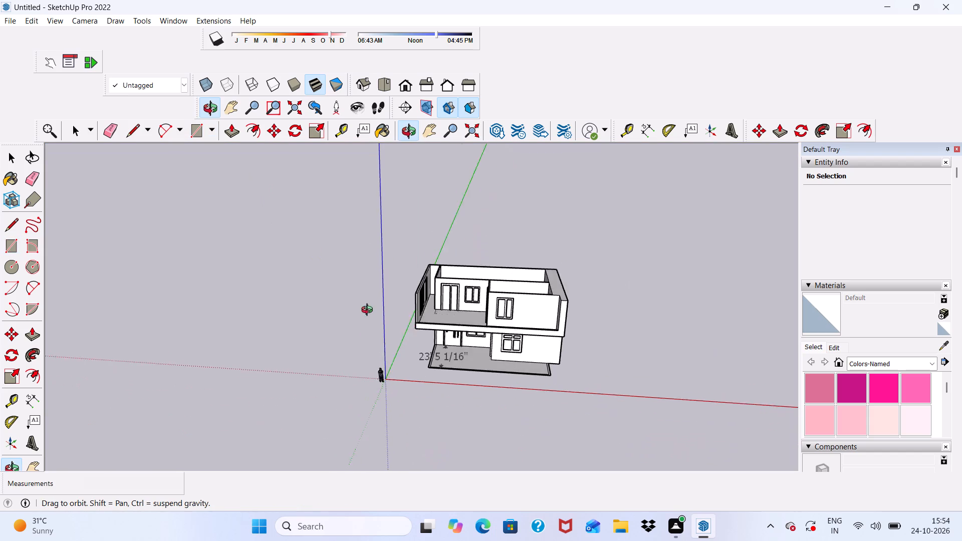
{"action": "middle_click_drag", "start_coordinate": [369, 311], "coordinate": [373, 380]}
{"action": "scroll", "coordinate": [386, 289], "scroll_direction": "up", "scroll_amount": 2}
{"action": "scroll", "coordinate": [416, 233], "scroll_direction": "up", "scroll_amount": 9}
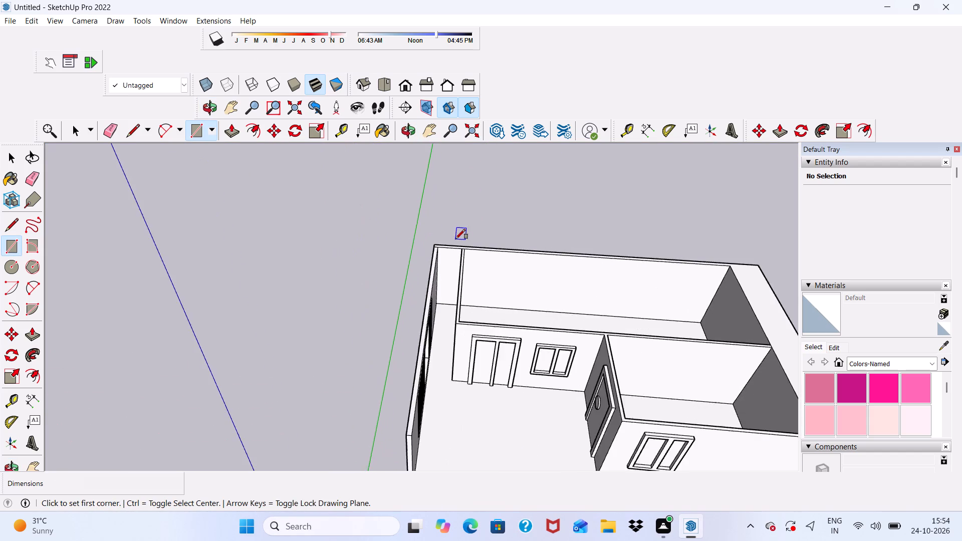
{"action": "scroll", "coordinate": [455, 239], "scroll_direction": "up", "scroll_amount": 13}
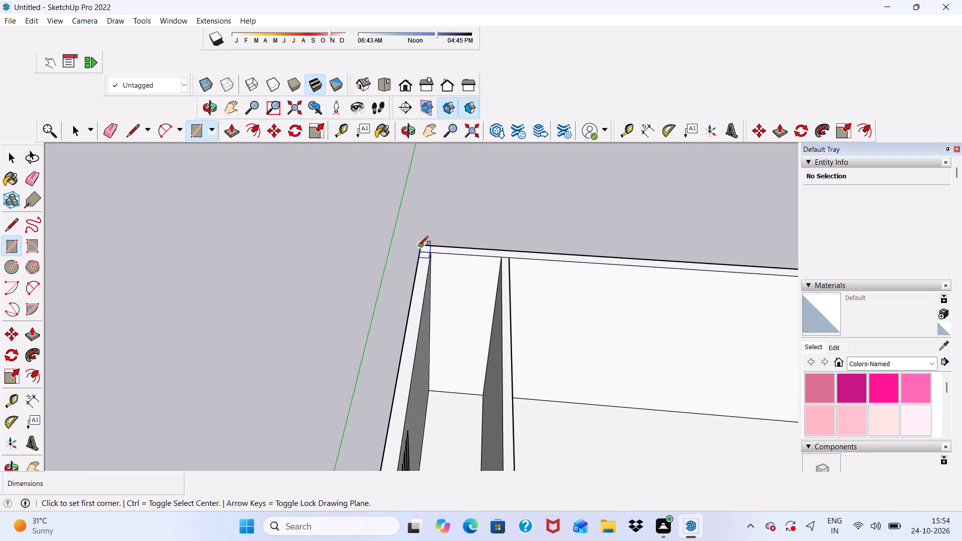
{"action": "scroll", "coordinate": [419, 244], "scroll_direction": "up", "scroll_amount": 5}
{"action": "left_click", "coordinate": [423, 246]}
{"action": "scroll", "coordinate": [401, 270], "scroll_direction": "down", "scroll_amount": 6}
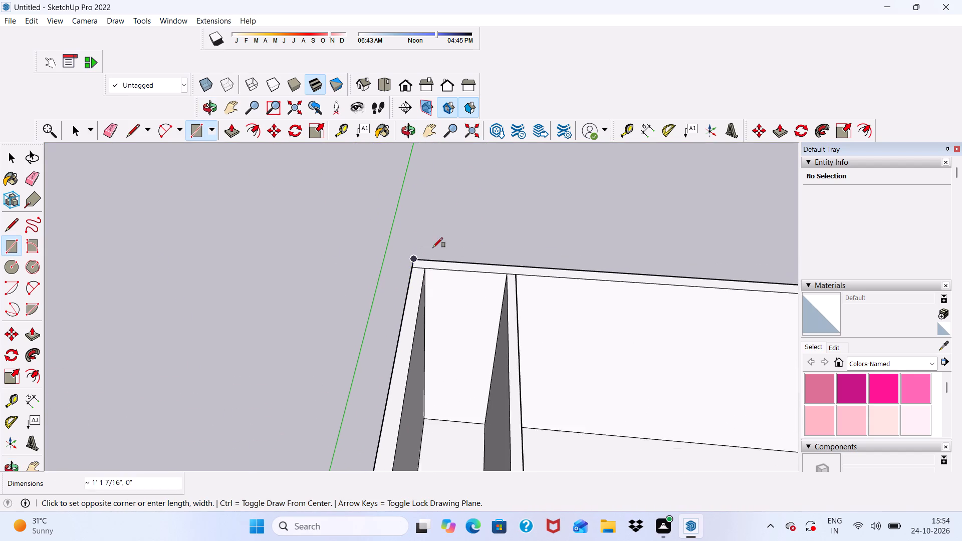
{"action": "scroll", "coordinate": [433, 247], "scroll_direction": "down", "scroll_amount": 3}
{"action": "scroll", "coordinate": [443, 205], "scroll_direction": "down", "scroll_amount": 20}
{"action": "scroll", "coordinate": [443, 205], "scroll_direction": "down", "scroll_amount": 1}
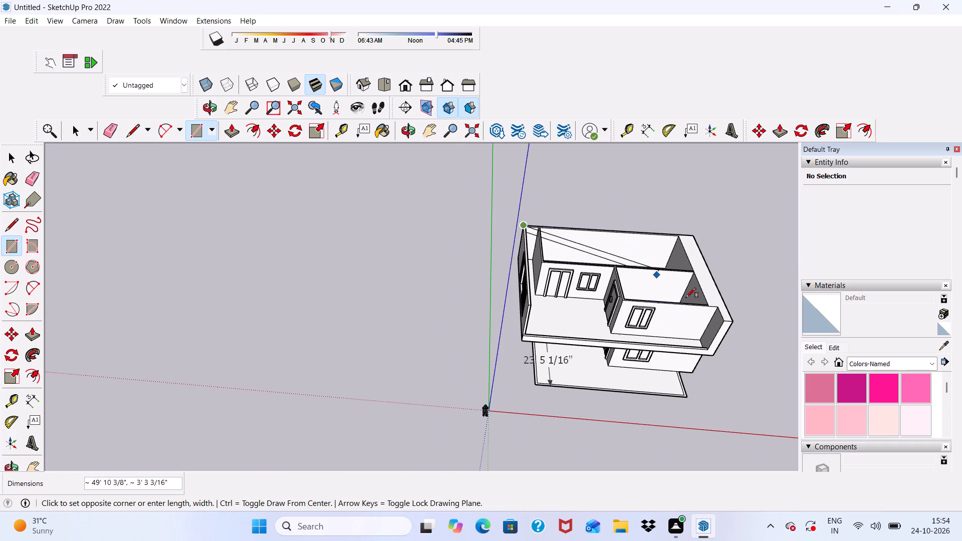
{"action": "scroll", "coordinate": [747, 347], "scroll_direction": "up", "scroll_amount": 6}
{"action": "left_click", "coordinate": [713, 314]}
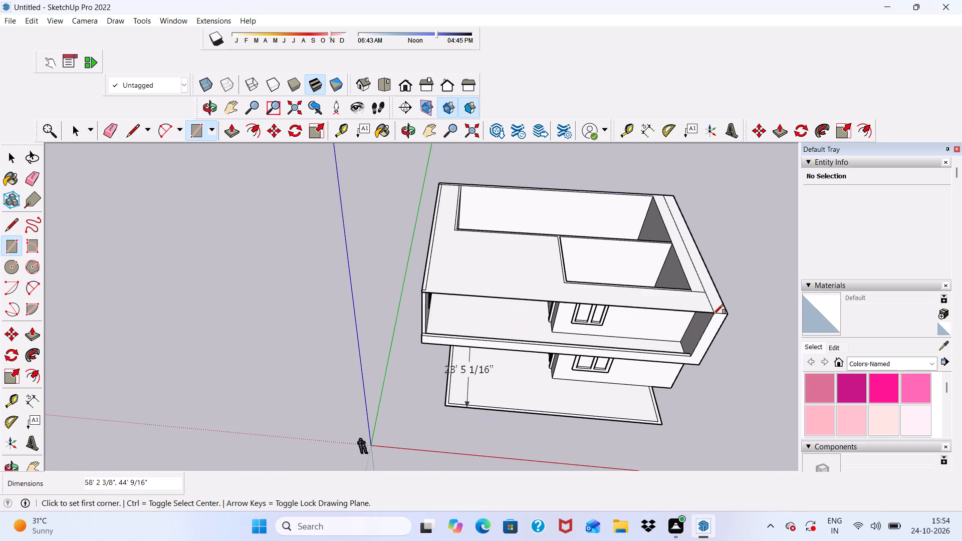
Pull the roof face covering the front terrace and wall tops up 3".
{"action": "key", "text": "space"}
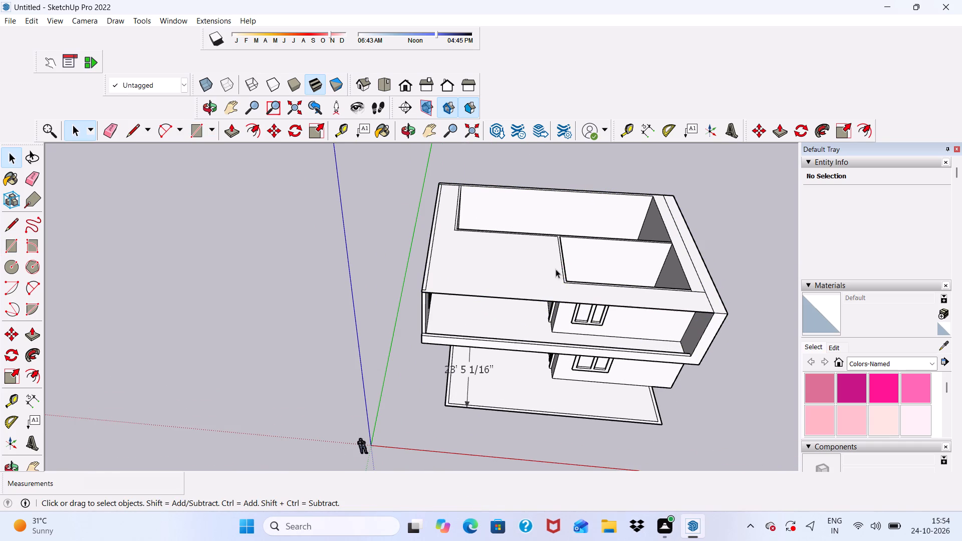
{"action": "scroll", "coordinate": [526, 260], "scroll_direction": "up", "scroll_amount": 2}
{"action": "left_click", "coordinate": [504, 277]}
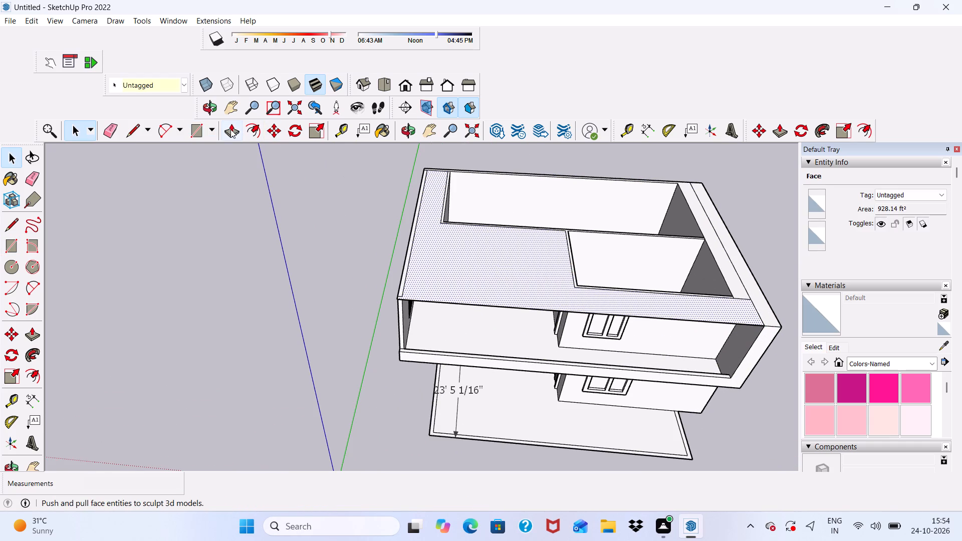
{"action": "left_click", "coordinate": [230, 129]}
{"action": "left_click", "coordinate": [433, 257]}
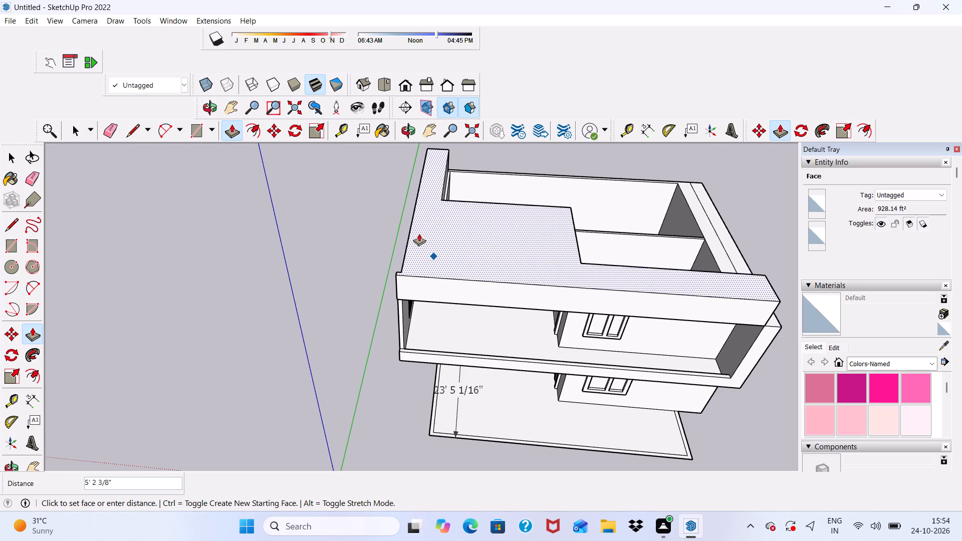
{"action": "key", "text": "3"}
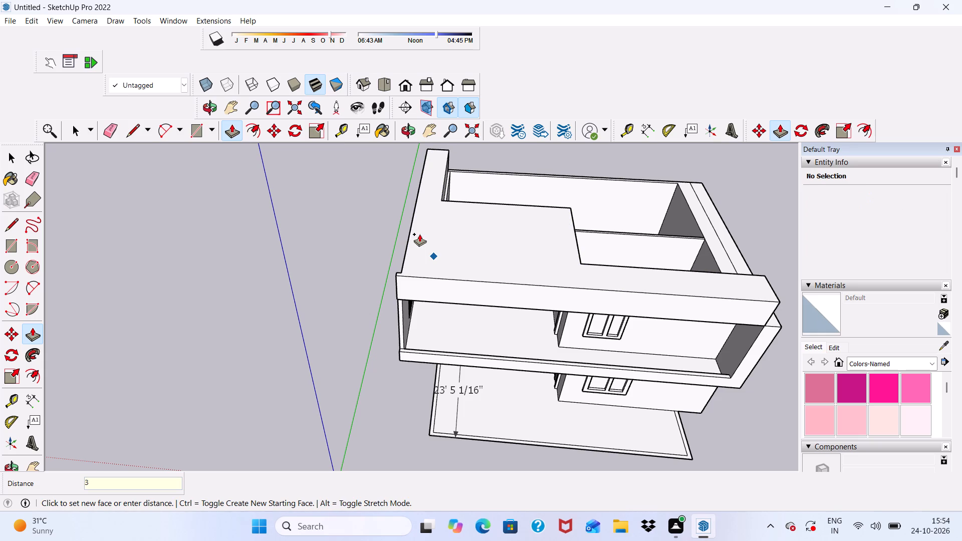
{"action": "key", "text": "shift+quotedbl"}
{"action": "key", "text": "Return"}
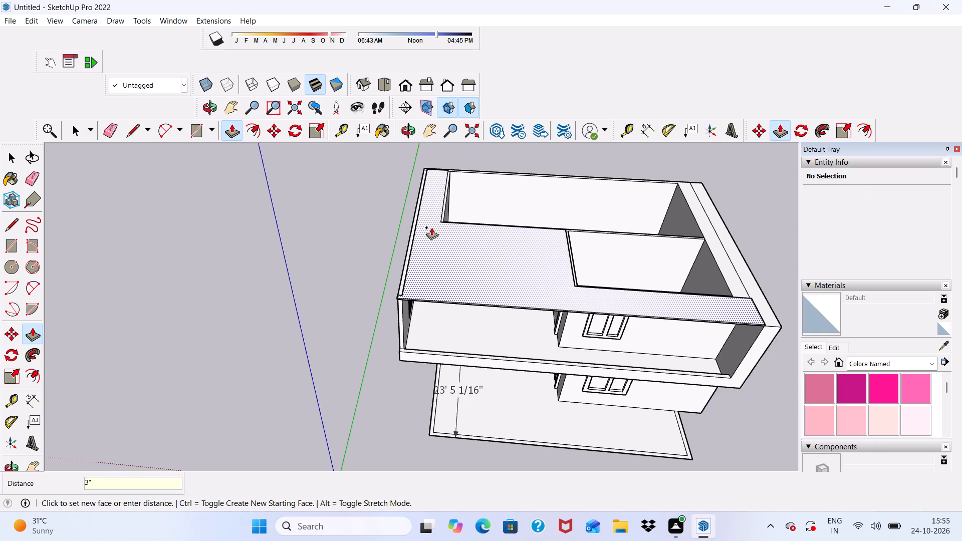
Pull the roof slab's long side edge out 9" to the outer face of the wall with the vertical members.
{"action": "scroll", "coordinate": [432, 233], "scroll_direction": "up", "scroll_amount": 5}
{"action": "scroll", "coordinate": [432, 236], "scroll_direction": "down", "scroll_amount": 3}
{"action": "middle_click_drag", "start_coordinate": [408, 284], "coordinate": [729, 214]}
{"action": "scroll", "coordinate": [399, 217], "scroll_direction": "up", "scroll_amount": 9}
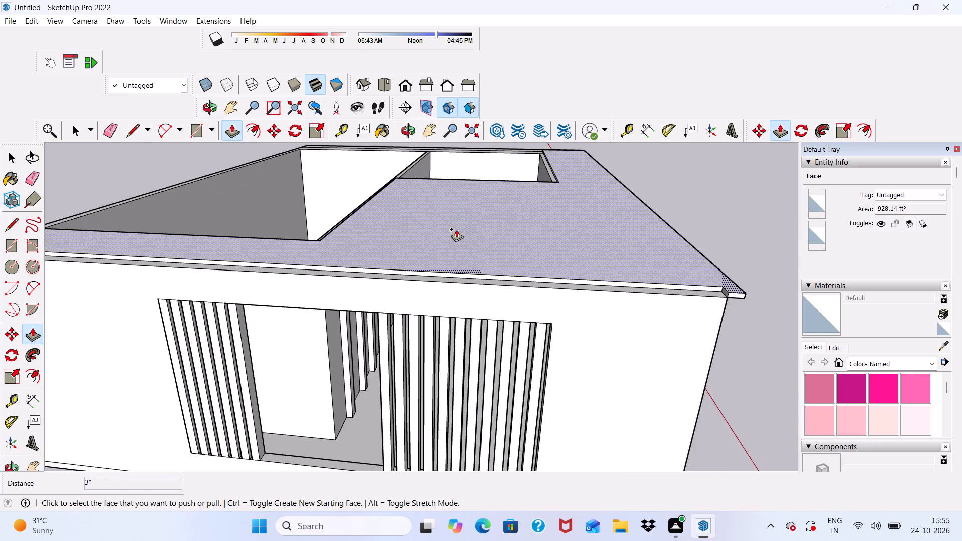
{"action": "scroll", "coordinate": [443, 283], "scroll_direction": "up", "scroll_amount": 4}
{"action": "left_click", "coordinate": [442, 287]}
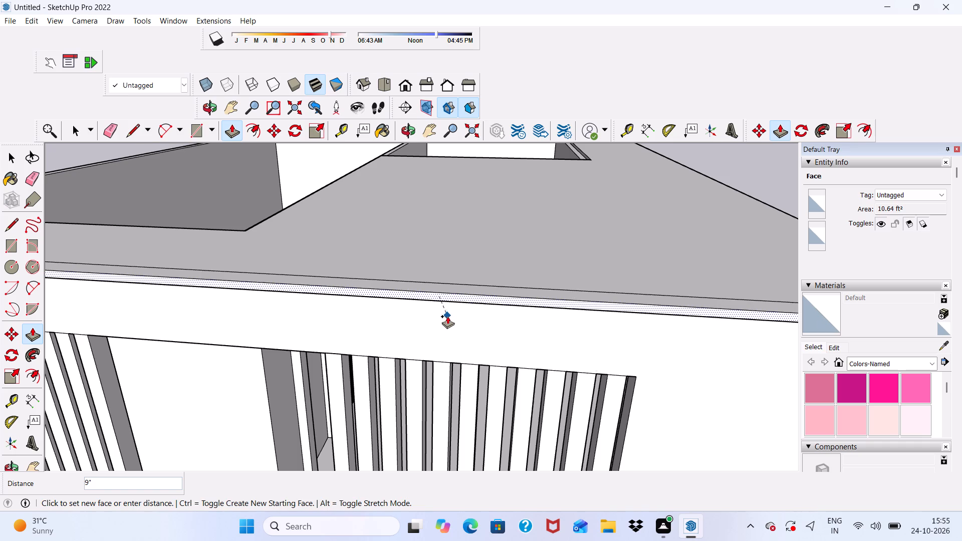
{"action": "left_click", "coordinate": [462, 321]}
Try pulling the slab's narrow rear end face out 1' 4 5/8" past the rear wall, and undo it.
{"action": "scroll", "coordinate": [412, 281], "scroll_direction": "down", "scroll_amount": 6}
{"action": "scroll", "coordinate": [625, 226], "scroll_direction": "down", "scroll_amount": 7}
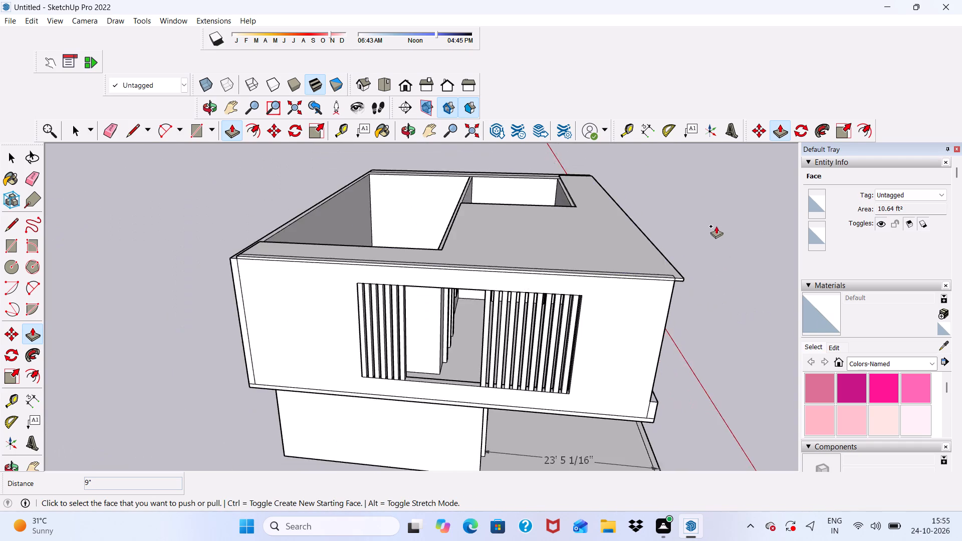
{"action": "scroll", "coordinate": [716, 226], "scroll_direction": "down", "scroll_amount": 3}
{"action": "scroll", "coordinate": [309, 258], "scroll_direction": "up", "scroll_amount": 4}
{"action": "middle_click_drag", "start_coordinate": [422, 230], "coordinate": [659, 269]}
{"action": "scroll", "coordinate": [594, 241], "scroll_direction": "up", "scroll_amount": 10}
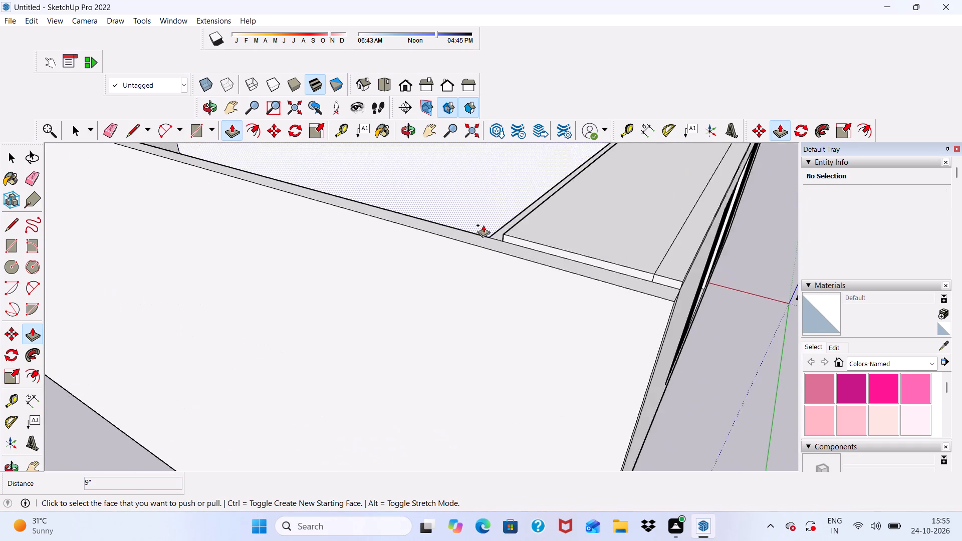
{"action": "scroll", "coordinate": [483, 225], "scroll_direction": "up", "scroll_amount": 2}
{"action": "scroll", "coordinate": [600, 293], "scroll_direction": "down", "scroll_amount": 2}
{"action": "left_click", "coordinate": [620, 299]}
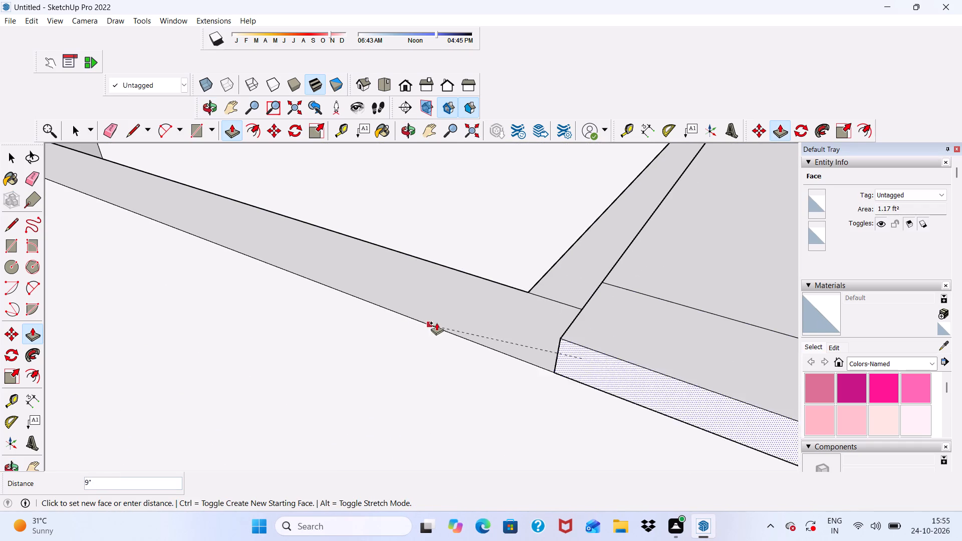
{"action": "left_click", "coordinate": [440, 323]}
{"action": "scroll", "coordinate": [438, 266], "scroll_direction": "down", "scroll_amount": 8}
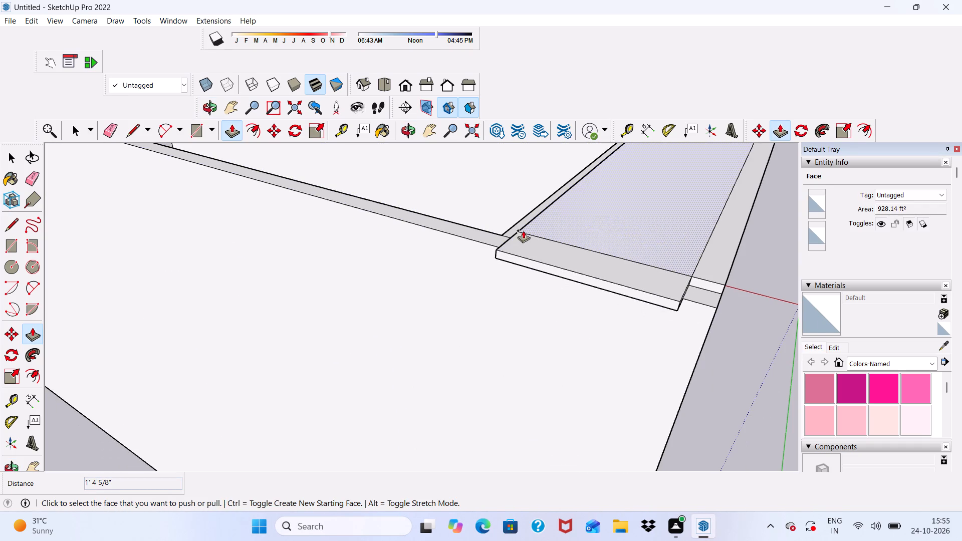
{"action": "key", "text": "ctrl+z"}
Pull the slab's narrow rear end face and the small adjoining corner face out 9" each to the outer wall faces.
{"action": "scroll", "coordinate": [587, 245], "scroll_direction": "up", "scroll_amount": 4}
{"action": "left_click", "coordinate": [583, 252]}
{"action": "left_click", "coordinate": [583, 292]}
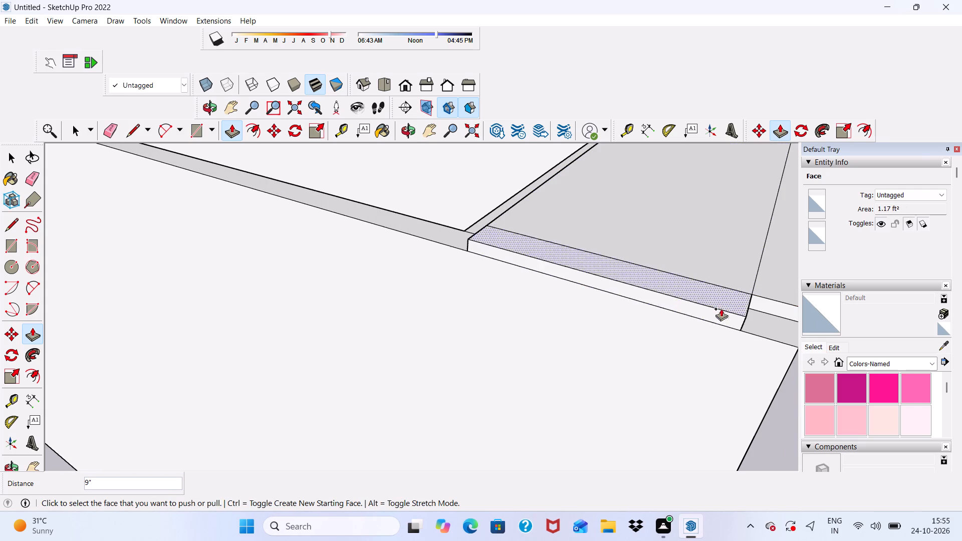
{"action": "left_click", "coordinate": [774, 306]}
{"action": "left_click", "coordinate": [696, 319]}
{"action": "scroll", "coordinate": [646, 268], "scroll_direction": "down", "scroll_amount": 2}
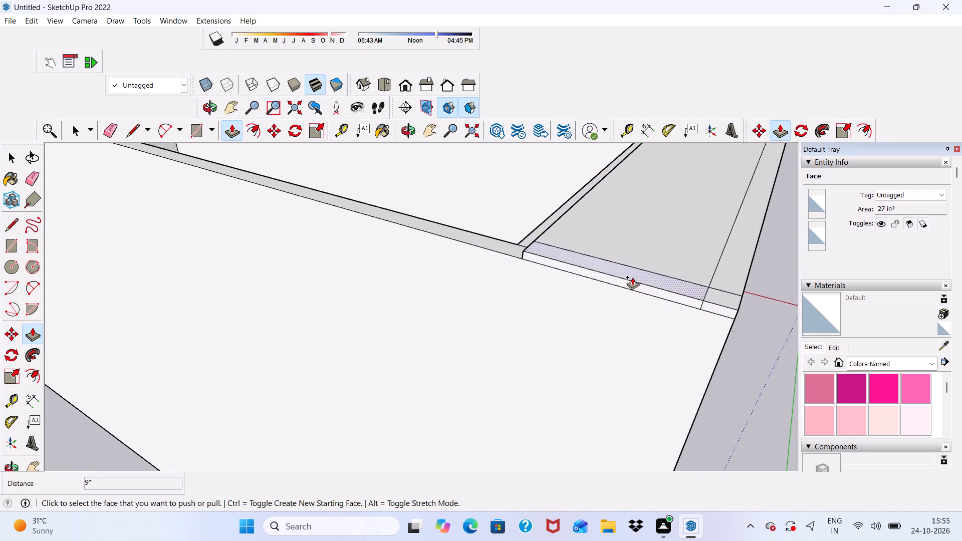
Extend the slab's inner edge 31' 2 11/16" over the front room opening to the outer face of the far side wall.
{"action": "scroll", "coordinate": [632, 277], "scroll_direction": "down", "scroll_amount": 9}
{"action": "middle_click_drag", "start_coordinate": [472, 213], "coordinate": [884, 217]}
{"action": "scroll", "coordinate": [896, 213], "scroll_direction": "down", "scroll_amount": 6}
{"action": "scroll", "coordinate": [391, 322], "scroll_direction": "up", "scroll_amount": 1}
{"action": "middle_click_drag", "start_coordinate": [392, 291], "coordinate": [393, 291]}
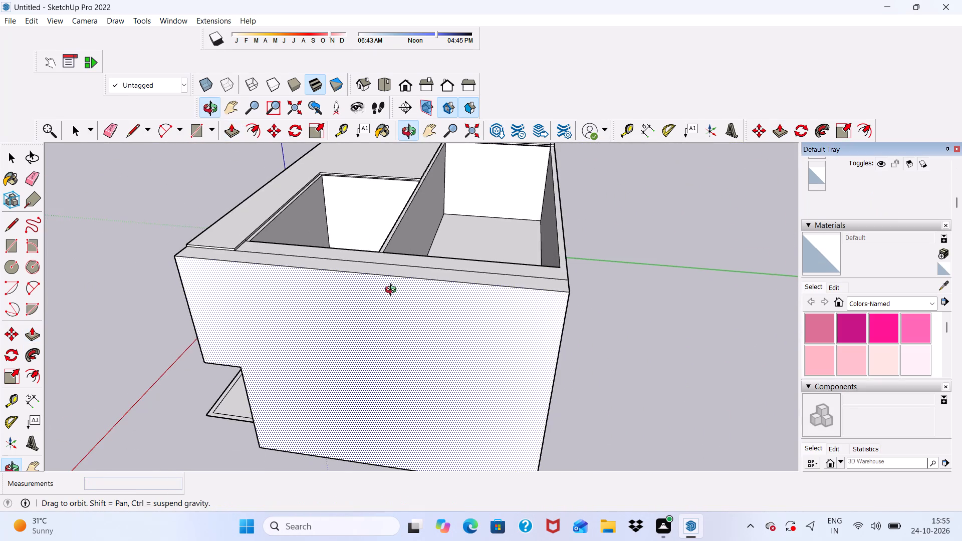
{"action": "middle_click_drag", "start_coordinate": [393, 291], "coordinate": [308, 329]}
{"action": "scroll", "coordinate": [343, 207], "scroll_direction": "up", "scroll_amount": 14}
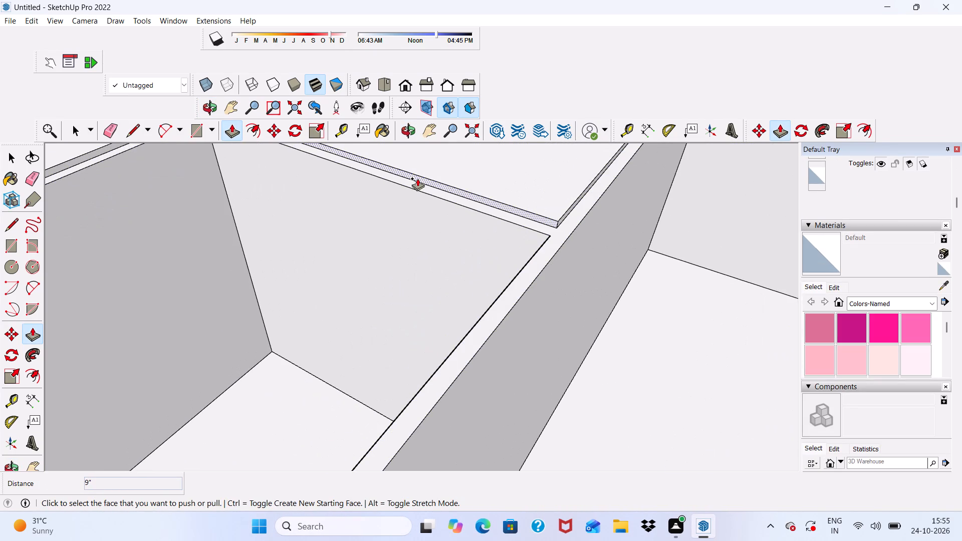
{"action": "left_click", "coordinate": [417, 178]}
{"action": "scroll", "coordinate": [392, 220], "scroll_direction": "down", "scroll_amount": 11}
{"action": "scroll", "coordinate": [332, 258], "scroll_direction": "down", "scroll_amount": 6}
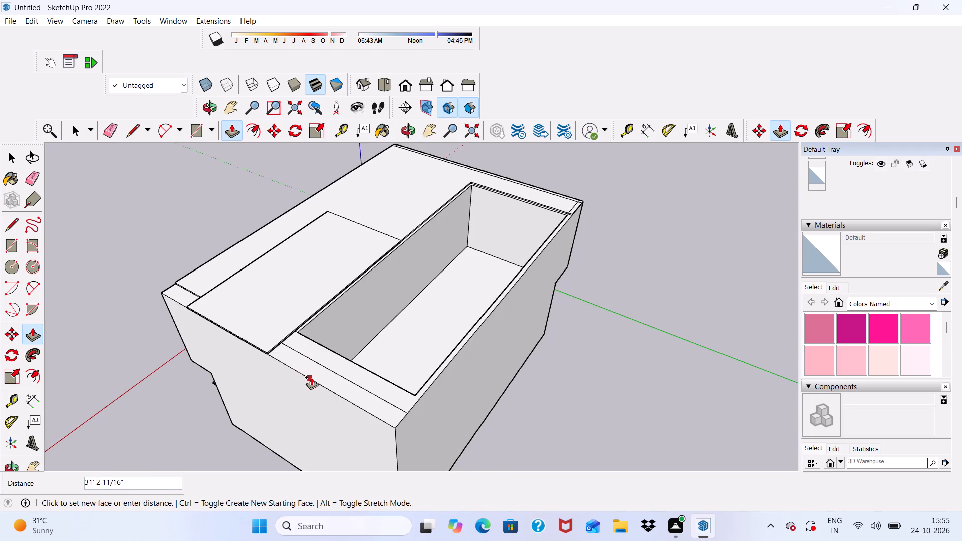
{"action": "left_click", "coordinate": [311, 377]}
Pull the slab edge 6' 1 11/16" to fill the notch above the front end of the far side wall.
{"action": "scroll", "coordinate": [267, 332], "scroll_direction": "up", "scroll_amount": 4}
{"action": "scroll", "coordinate": [245, 311], "scroll_direction": "down", "scroll_amount": 4}
{"action": "middle_click_drag", "start_coordinate": [245, 311], "coordinate": [564, 254]}
{"action": "scroll", "coordinate": [509, 311], "scroll_direction": "up", "scroll_amount": 12}
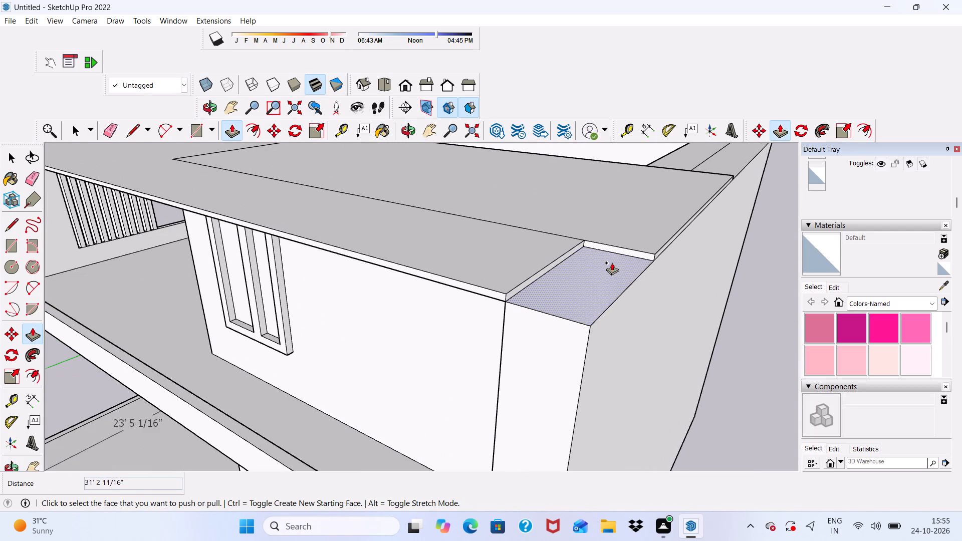
{"action": "left_click", "coordinate": [619, 250]}
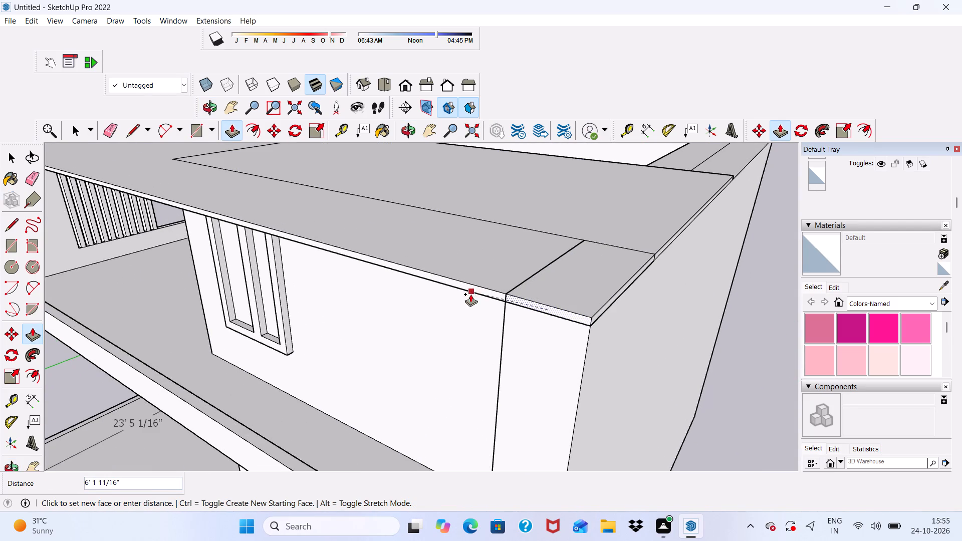
{"action": "left_click", "coordinate": [475, 291]}
Extend the slab's rear-facing edge 21' 3 3/8" over part of the rear room to the outer face of the rear wall.
{"action": "scroll", "coordinate": [378, 283], "scroll_direction": "down", "scroll_amount": 12}
{"action": "middle_click_drag", "start_coordinate": [538, 265], "coordinate": [155, 295]}
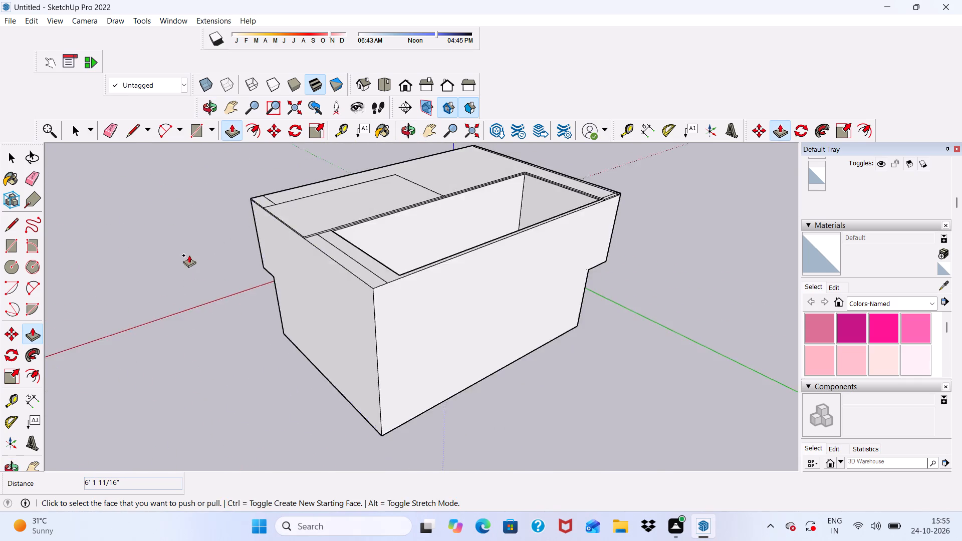
{"action": "scroll", "coordinate": [230, 239], "scroll_direction": "up", "scroll_amount": 5}
{"action": "scroll", "coordinate": [394, 275], "scroll_direction": "up", "scroll_amount": 13}
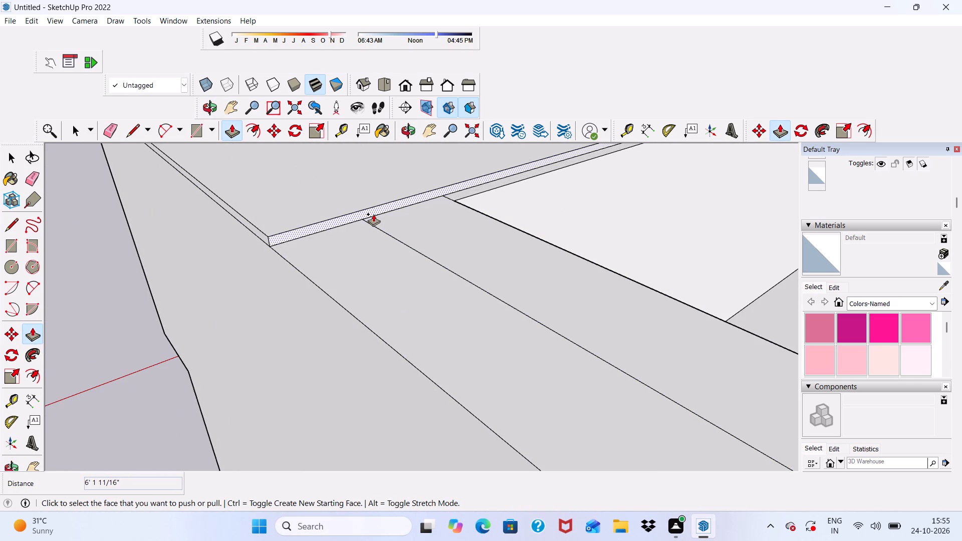
{"action": "left_click", "coordinate": [373, 214]}
{"action": "scroll", "coordinate": [378, 248], "scroll_direction": "down", "scroll_amount": 20}
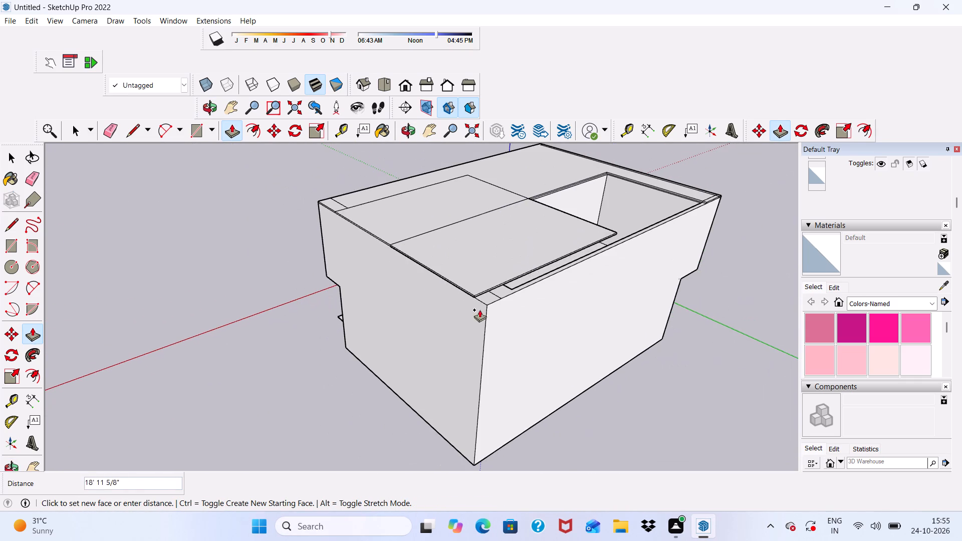
{"action": "left_click", "coordinate": [491, 306]}
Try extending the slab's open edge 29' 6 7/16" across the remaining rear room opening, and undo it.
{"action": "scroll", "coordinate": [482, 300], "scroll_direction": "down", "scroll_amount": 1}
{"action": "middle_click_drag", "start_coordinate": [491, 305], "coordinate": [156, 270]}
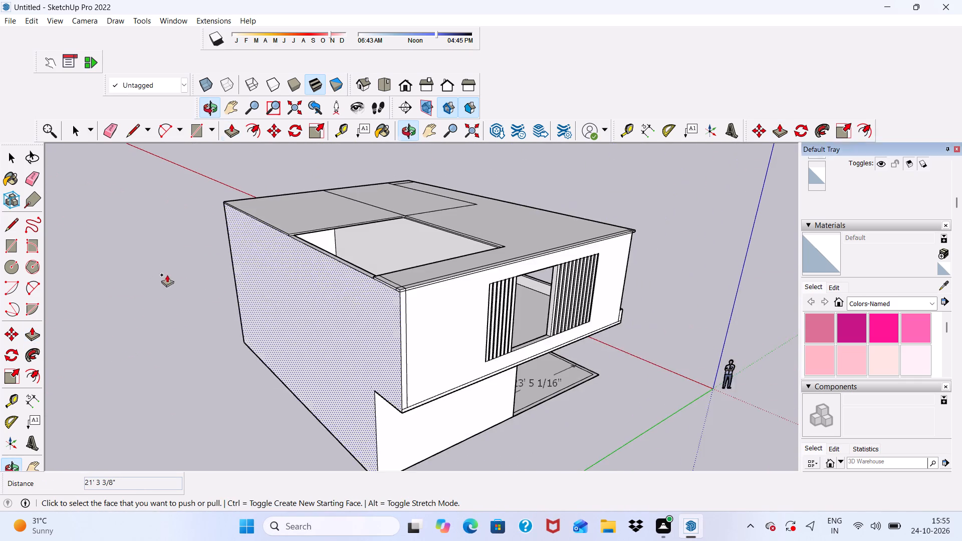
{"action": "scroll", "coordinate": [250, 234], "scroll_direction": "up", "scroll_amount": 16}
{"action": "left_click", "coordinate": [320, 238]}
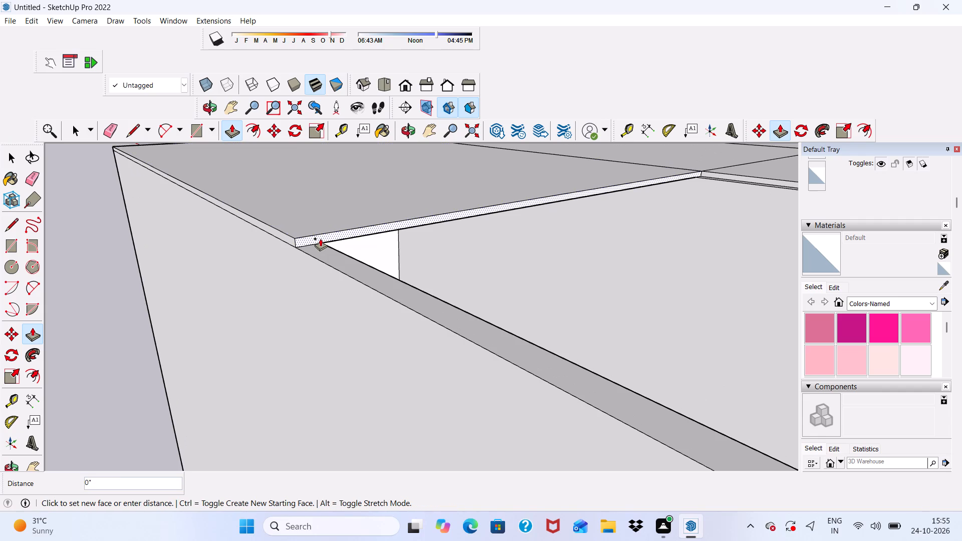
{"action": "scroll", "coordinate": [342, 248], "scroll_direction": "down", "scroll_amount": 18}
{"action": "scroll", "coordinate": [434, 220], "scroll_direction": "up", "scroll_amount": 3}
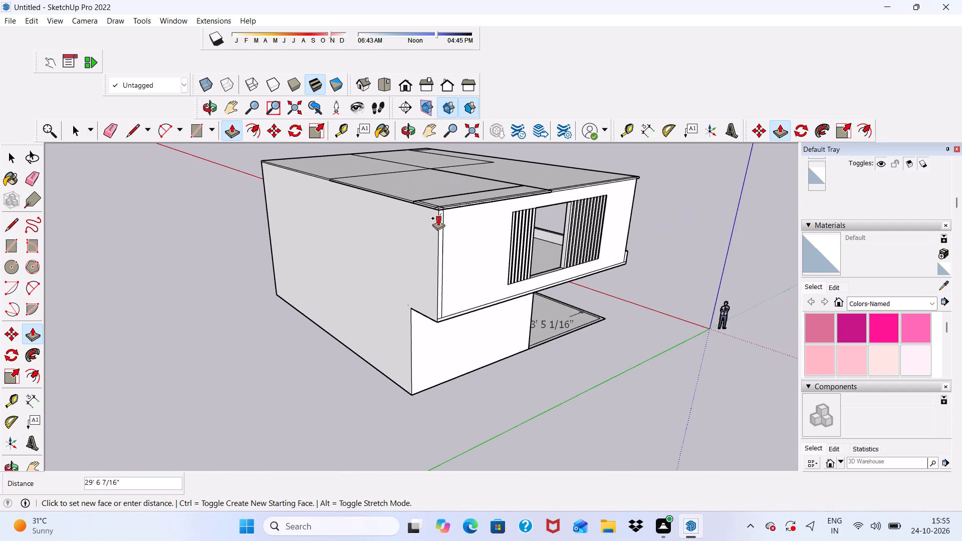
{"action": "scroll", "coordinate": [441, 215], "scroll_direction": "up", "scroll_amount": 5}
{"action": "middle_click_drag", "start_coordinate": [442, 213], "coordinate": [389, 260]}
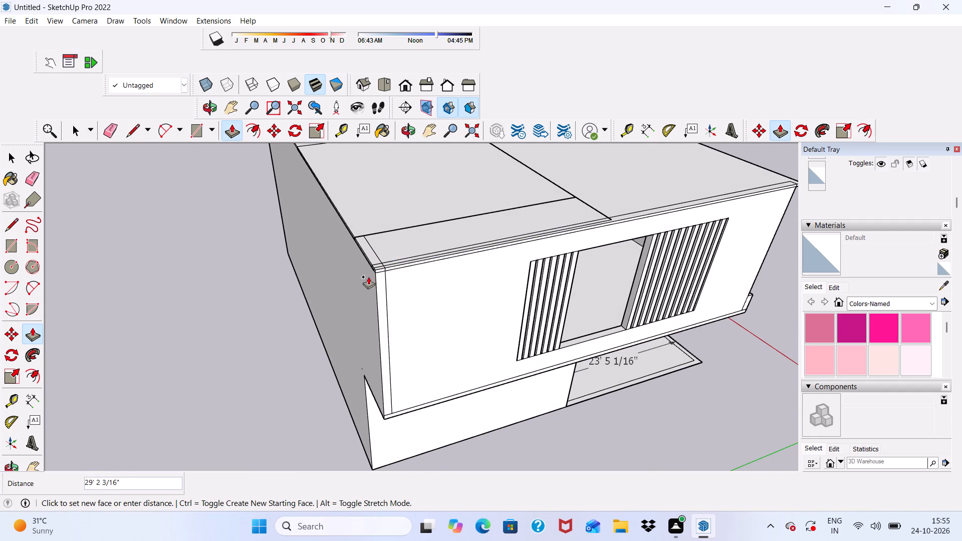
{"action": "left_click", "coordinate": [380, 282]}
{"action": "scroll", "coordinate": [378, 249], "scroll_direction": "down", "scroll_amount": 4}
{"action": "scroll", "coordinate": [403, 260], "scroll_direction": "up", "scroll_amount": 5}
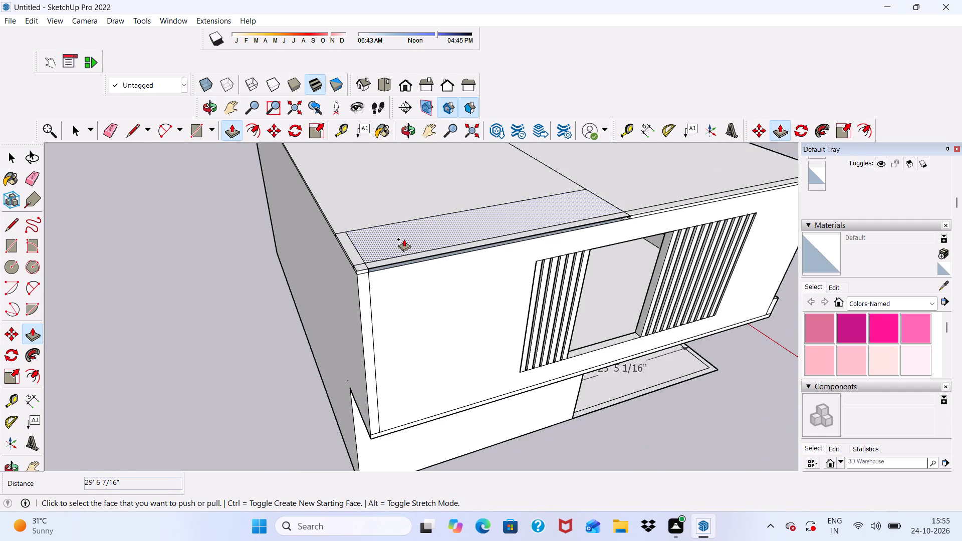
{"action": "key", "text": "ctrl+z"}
Extend the slab's open edge 26' 7 7/8" across the remaining rear room opening to the existing strip beside the vertical-member wall.
{"action": "scroll", "coordinate": [405, 261], "scroll_direction": "up", "scroll_amount": 4}
{"action": "scroll", "coordinate": [339, 187], "scroll_direction": "down", "scroll_amount": 9}
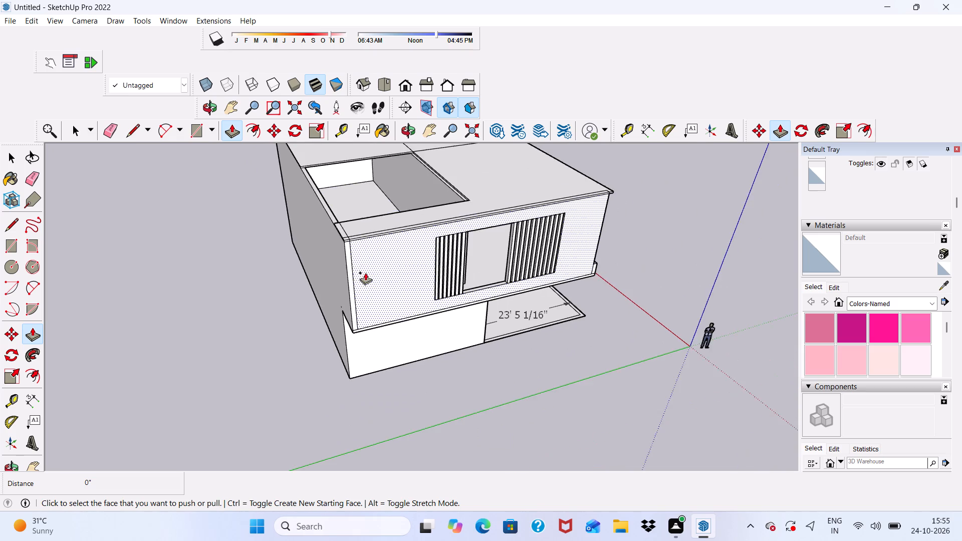
{"action": "scroll", "coordinate": [365, 273], "scroll_direction": "down", "scroll_amount": 5}
{"action": "scroll", "coordinate": [359, 210], "scroll_direction": "up", "scroll_amount": 11}
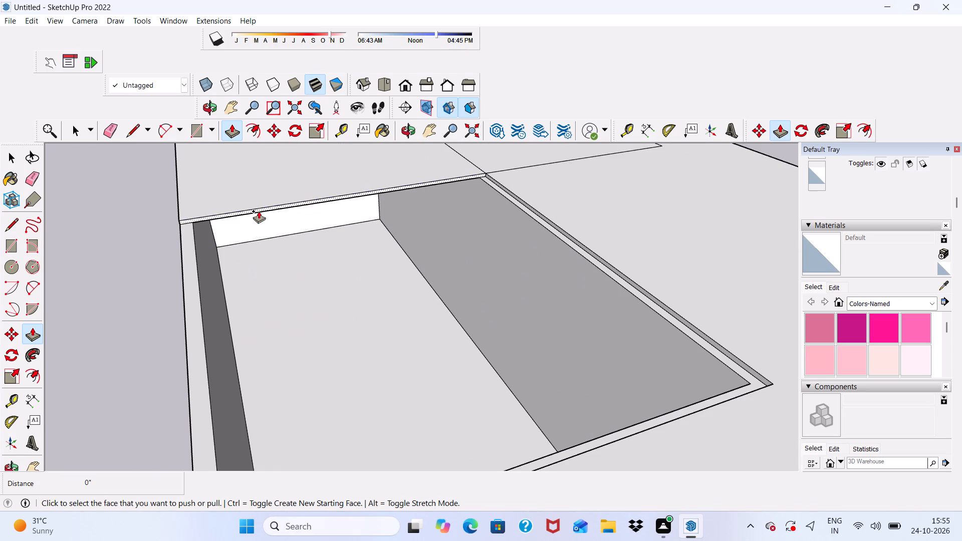
{"action": "left_click", "coordinate": [259, 211]}
{"action": "scroll", "coordinate": [326, 273], "scroll_direction": "down", "scroll_amount": 9}
{"action": "scroll", "coordinate": [400, 338], "scroll_direction": "up", "scroll_amount": 1}
{"action": "left_click", "coordinate": [398, 335]}
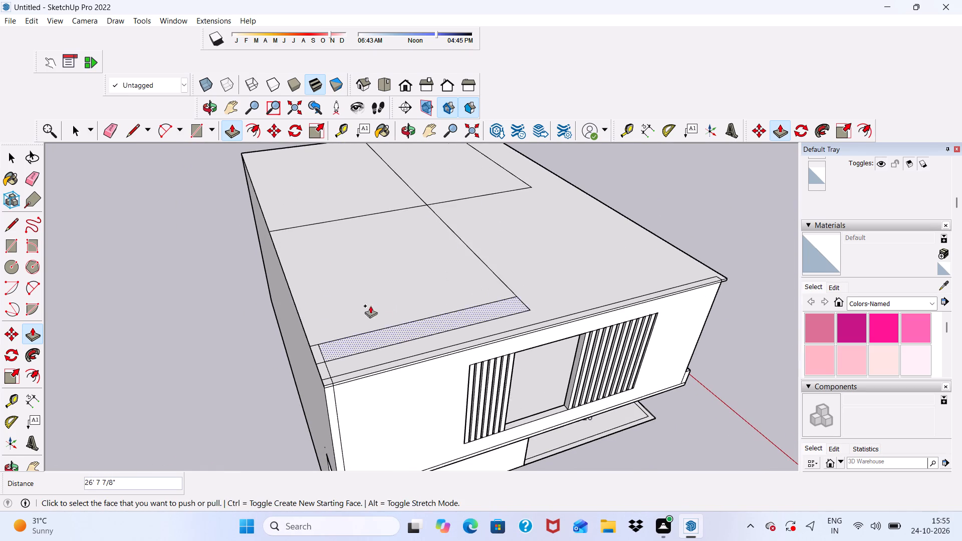
Examine the roof slab and the whole house from the vertical-member side and the front.
{"action": "scroll", "coordinate": [351, 303], "scroll_direction": "down", "scroll_amount": 3}
{"action": "middle_click_drag", "start_coordinate": [350, 312], "coordinate": [388, 306]}
{"action": "key", "text": "space"}
{"action": "scroll", "coordinate": [483, 268], "scroll_direction": "down", "scroll_amount": 3}
{"action": "middle_click_drag", "start_coordinate": [490, 313], "coordinate": [193, 265]}
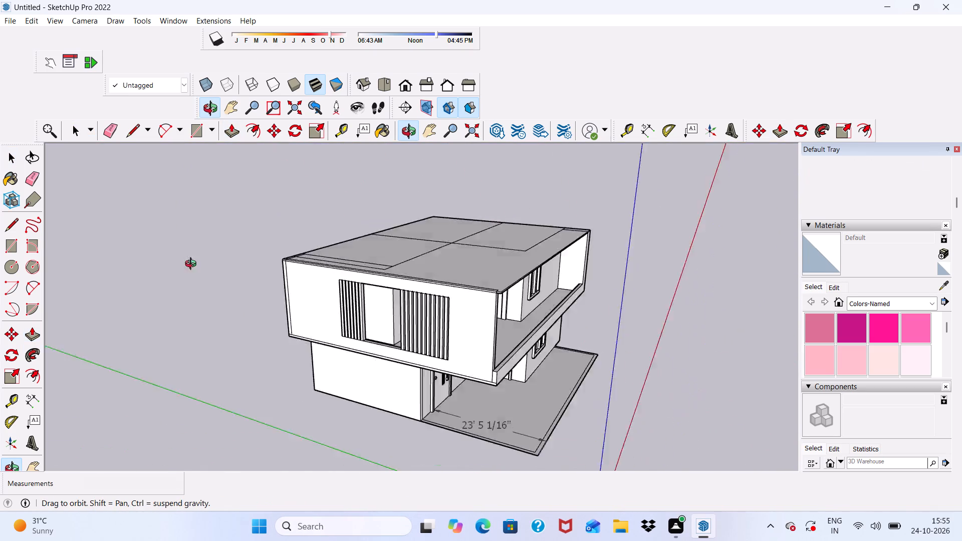
{"action": "middle_click_drag", "start_coordinate": [193, 265], "coordinate": [48, 219]}
{"action": "scroll", "coordinate": [317, 202], "scroll_direction": "up", "scroll_amount": 3}
{"action": "scroll", "coordinate": [358, 205], "scroll_direction": "down", "scroll_amount": 5}
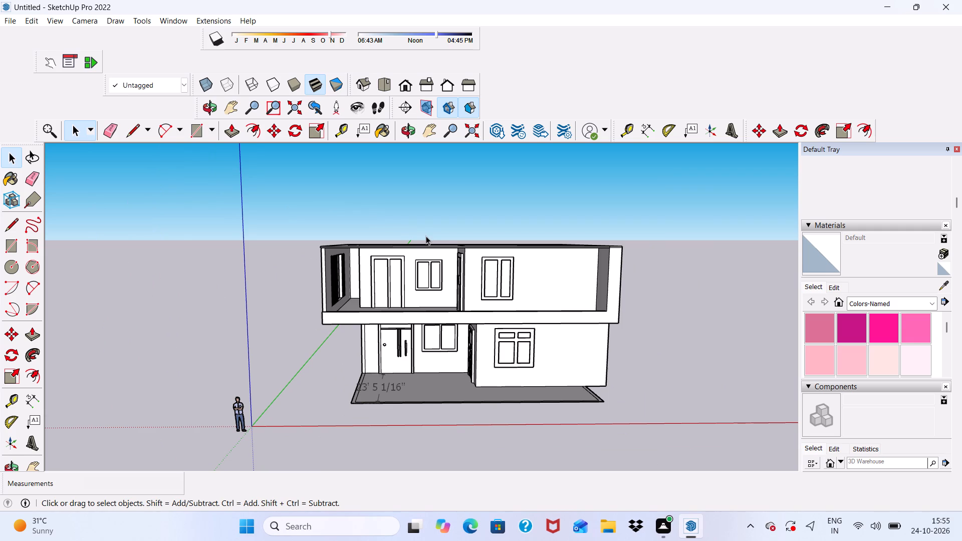
{"action": "scroll", "coordinate": [389, 394], "scroll_direction": "down", "scroll_amount": 1}
{"action": "scroll", "coordinate": [439, 396], "scroll_direction": "up", "scroll_amount": 1}
{"action": "scroll", "coordinate": [519, 293], "scroll_direction": "down", "scroll_amount": 3}
Erase the leftover dividing lines across the middle of the roof slab and the strip lines near the vertical-member side.
{"action": "middle_click_drag", "start_coordinate": [482, 237], "coordinate": [465, 402]}
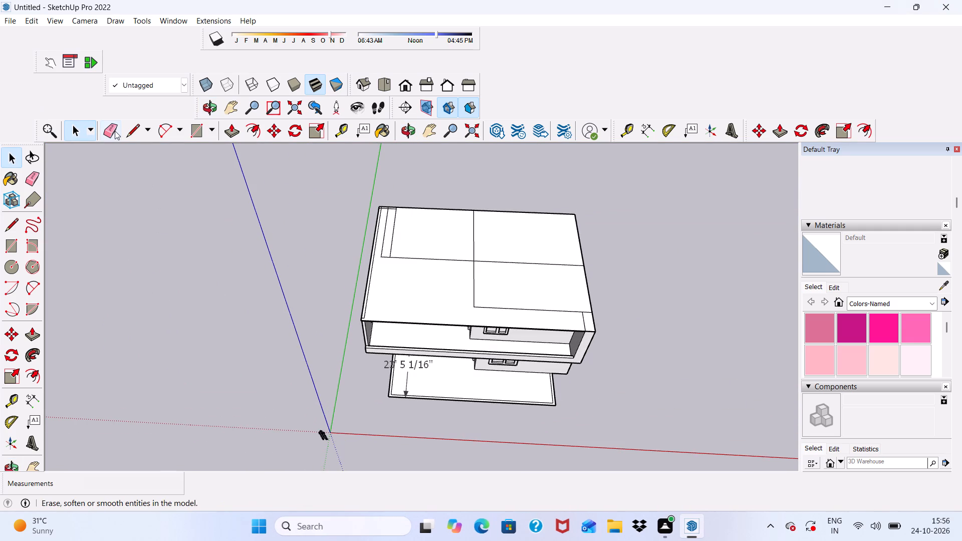
{"action": "left_click", "coordinate": [115, 131]}
{"action": "scroll", "coordinate": [459, 305], "scroll_direction": "up", "scroll_amount": 8}
{"action": "left_click_drag", "start_coordinate": [378, 232], "coordinate": [427, 292]}
{"action": "left_click_drag", "start_coordinate": [600, 285], "coordinate": [573, 330]}
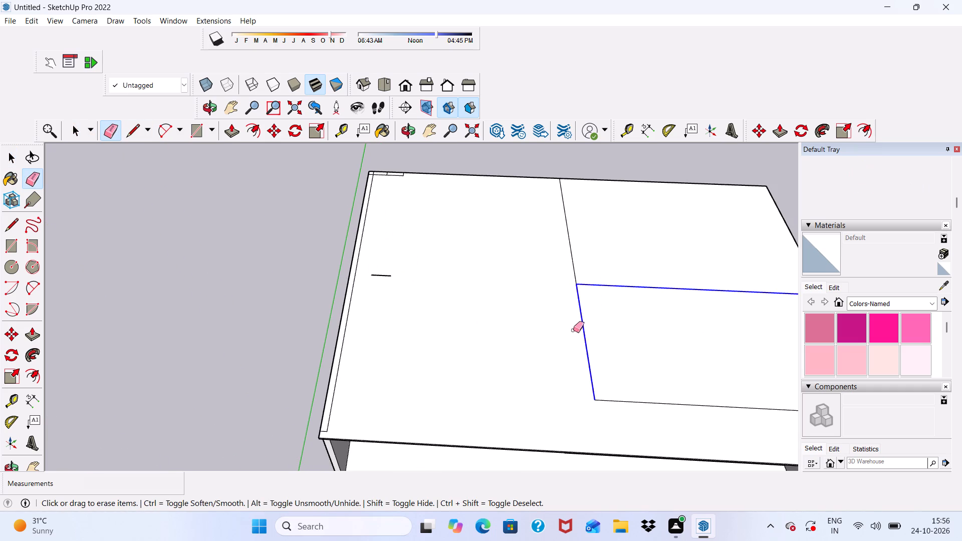
{"action": "left_click_drag", "start_coordinate": [573, 330], "coordinate": [570, 341]}
{"action": "left_click_drag", "start_coordinate": [570, 232], "coordinate": [556, 255]}
{"action": "scroll", "coordinate": [357, 262], "scroll_direction": "up", "scroll_amount": 2}
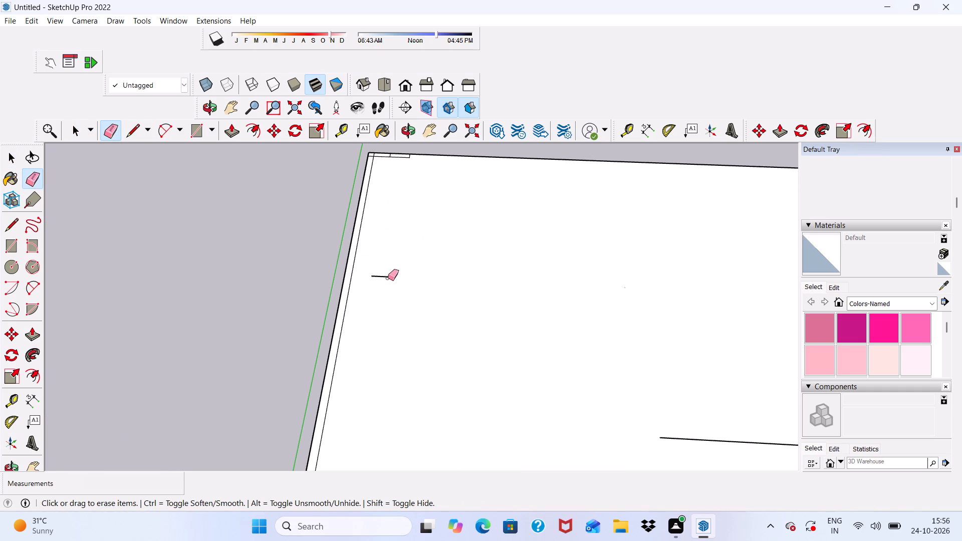
{"action": "left_click_drag", "start_coordinate": [388, 275], "coordinate": [385, 282]}
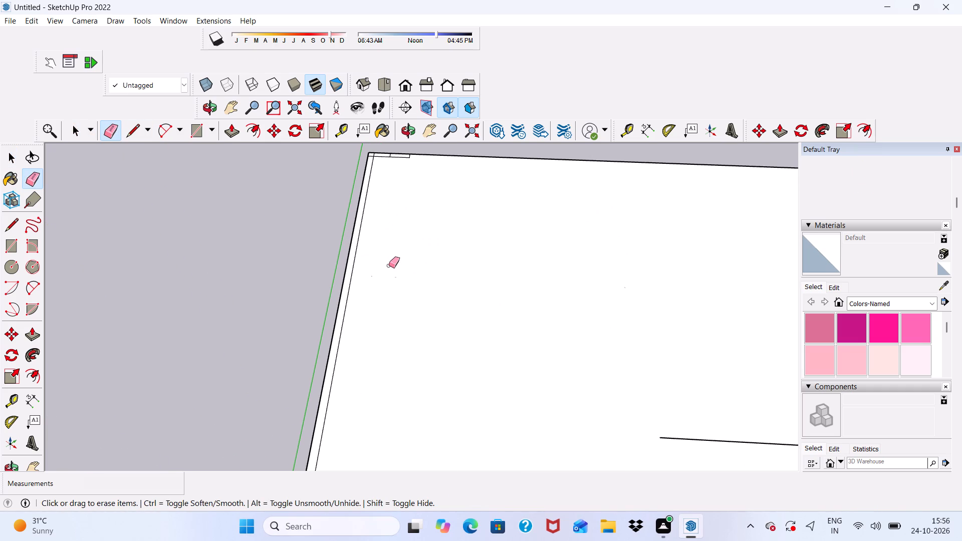
{"action": "scroll", "coordinate": [389, 265], "scroll_direction": "down", "scroll_amount": 3}
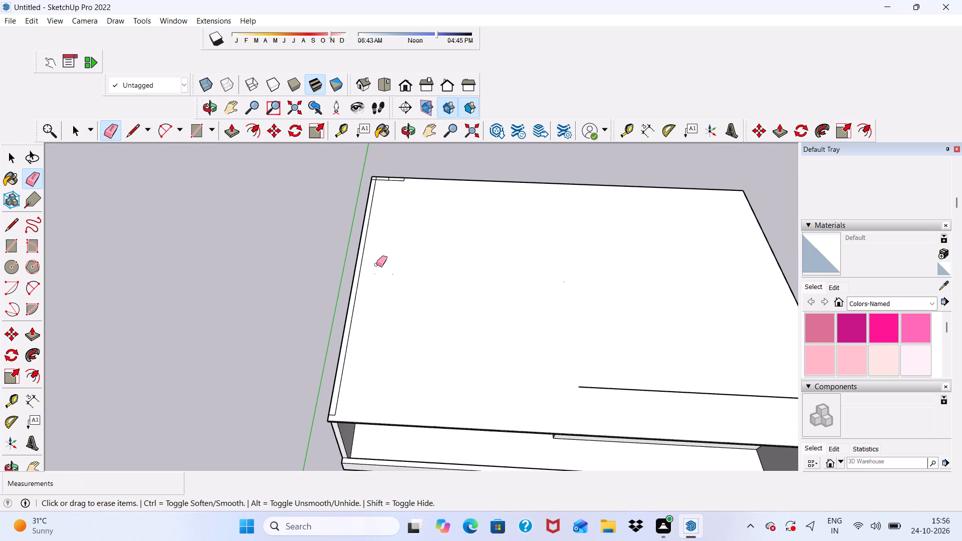
Erase the leftover seam lines at the roof slab's rear corner and along its vertical-member side.
{"action": "scroll", "coordinate": [373, 164], "scroll_direction": "up", "scroll_amount": 5}
{"action": "scroll", "coordinate": [389, 148], "scroll_direction": "down", "scroll_amount": 1}
{"action": "scroll", "coordinate": [398, 167], "scroll_direction": "up", "scroll_amount": 13}
{"action": "left_click_drag", "start_coordinate": [384, 196], "coordinate": [401, 204]}
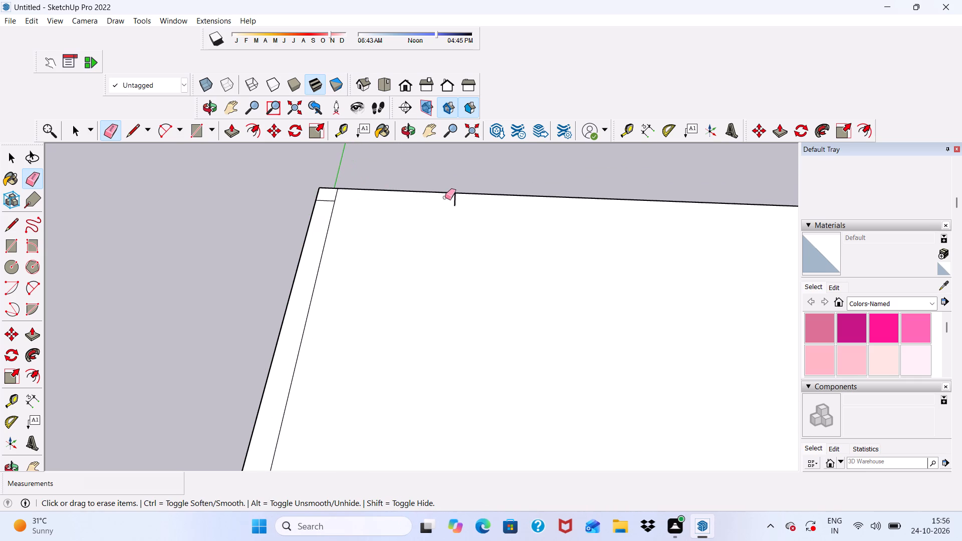
{"action": "left_click_drag", "start_coordinate": [451, 200], "coordinate": [456, 203]}
{"action": "scroll", "coordinate": [306, 206], "scroll_direction": "up", "scroll_amount": 3}
{"action": "left_click_drag", "start_coordinate": [343, 188], "coordinate": [342, 200]}
{"action": "left_click_drag", "start_coordinate": [341, 197], "coordinate": [350, 218]}
{"action": "left_click_drag", "start_coordinate": [344, 186], "coordinate": [351, 197]}
{"action": "scroll", "coordinate": [348, 178], "scroll_direction": "down", "scroll_amount": 14}
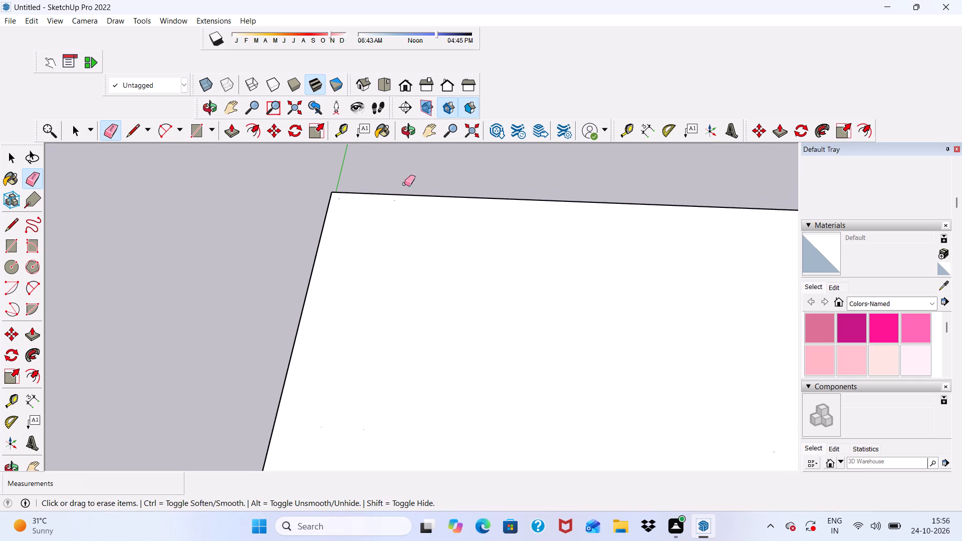
Erase the remaining seam lines near the roof slab's front edge and its far front corner.
{"action": "scroll", "coordinate": [404, 184], "scroll_direction": "down", "scroll_amount": 15}
{"action": "scroll", "coordinate": [400, 315], "scroll_direction": "up", "scroll_amount": 9}
{"action": "left_click_drag", "start_coordinate": [564, 271], "coordinate": [571, 288]}
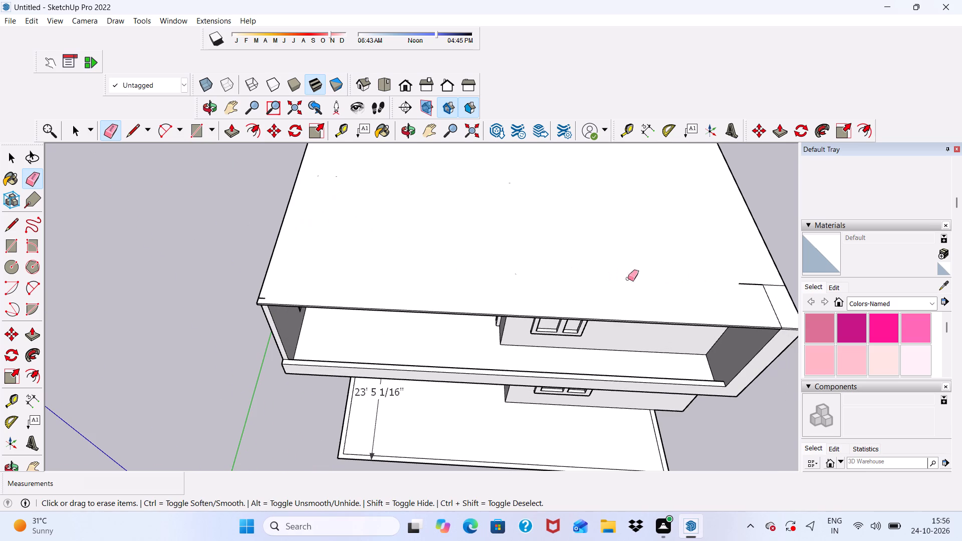
{"action": "scroll", "coordinate": [808, 280], "scroll_direction": "up", "scroll_amount": 7}
{"action": "left_click_drag", "start_coordinate": [765, 280], "coordinate": [755, 309]}
{"action": "scroll", "coordinate": [522, 245], "scroll_direction": "down", "scroll_amount": 5}
{"action": "scroll", "coordinate": [132, 205], "scroll_direction": "up", "scroll_amount": 3}
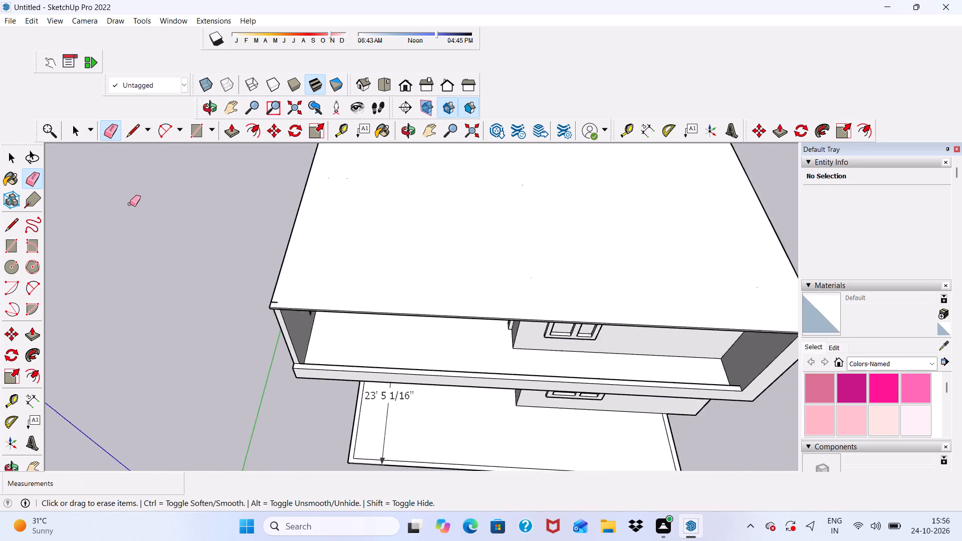
Erase the short leftover line at the roof slab's front corner on the vertical-member side.
{"action": "scroll", "coordinate": [130, 204], "scroll_direction": "up", "scroll_amount": 2}
{"action": "scroll", "coordinate": [139, 208], "scroll_direction": "down", "scroll_amount": 3}
{"action": "scroll", "coordinate": [305, 301], "scroll_direction": "up", "scroll_amount": 11}
{"action": "left_click_drag", "start_coordinate": [266, 305], "coordinate": [253, 317]}
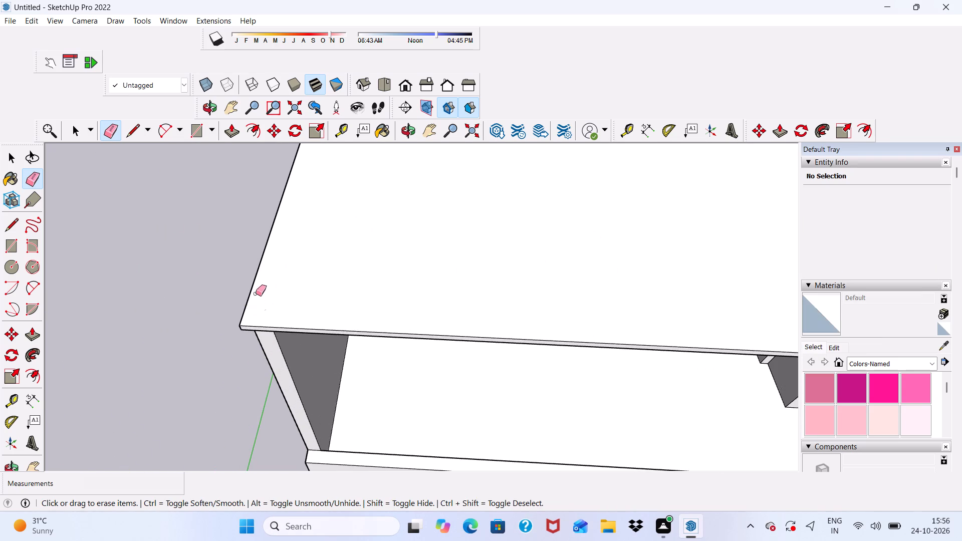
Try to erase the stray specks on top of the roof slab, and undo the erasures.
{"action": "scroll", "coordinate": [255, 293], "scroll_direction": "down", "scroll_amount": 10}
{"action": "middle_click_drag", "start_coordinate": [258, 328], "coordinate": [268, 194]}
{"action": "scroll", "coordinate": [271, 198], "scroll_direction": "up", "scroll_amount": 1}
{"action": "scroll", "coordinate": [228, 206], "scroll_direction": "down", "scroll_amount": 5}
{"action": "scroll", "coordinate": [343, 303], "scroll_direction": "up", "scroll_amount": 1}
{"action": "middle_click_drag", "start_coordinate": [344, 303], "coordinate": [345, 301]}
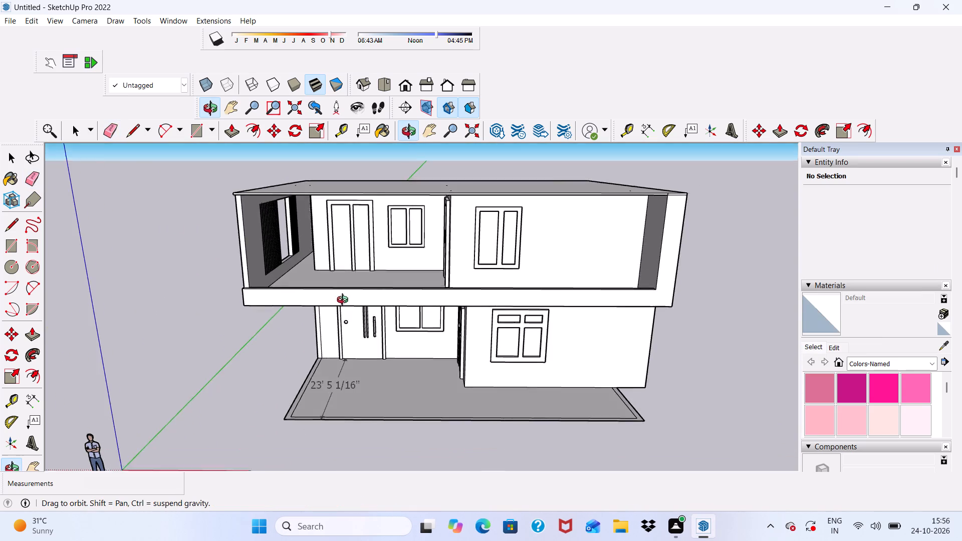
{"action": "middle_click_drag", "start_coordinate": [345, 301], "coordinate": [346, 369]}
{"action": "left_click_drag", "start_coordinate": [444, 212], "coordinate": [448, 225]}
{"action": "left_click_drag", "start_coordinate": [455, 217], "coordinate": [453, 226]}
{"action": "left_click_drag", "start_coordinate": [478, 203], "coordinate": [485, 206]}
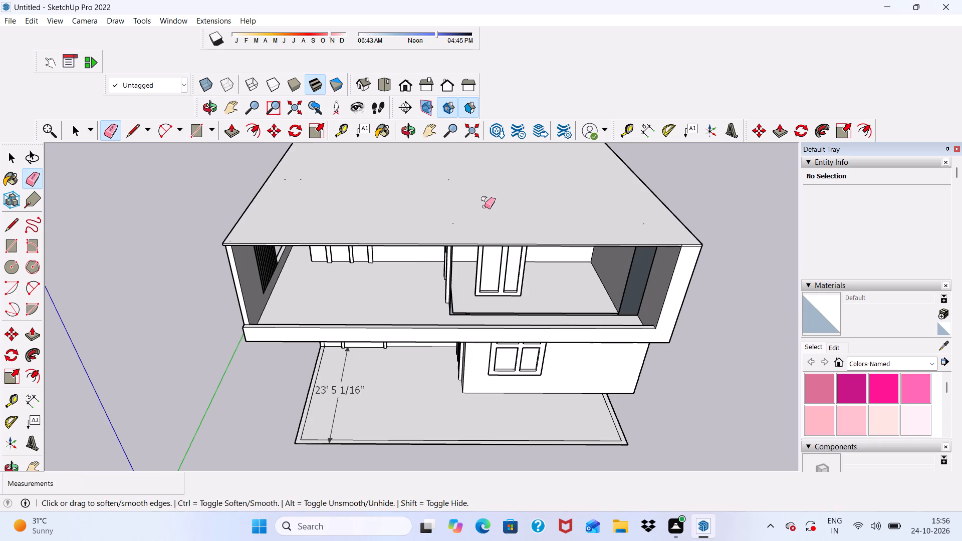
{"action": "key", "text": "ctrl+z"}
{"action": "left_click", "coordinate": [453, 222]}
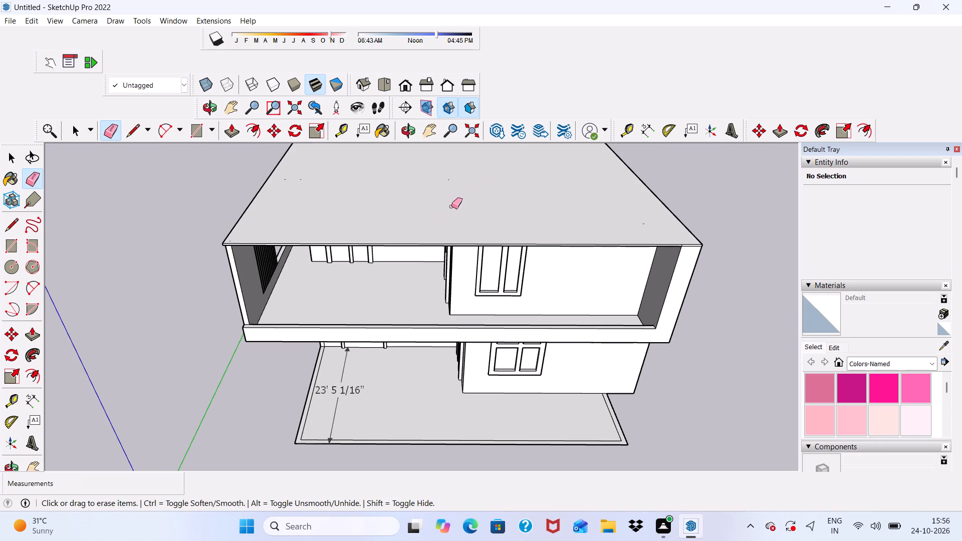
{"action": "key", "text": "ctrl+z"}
Examine the whole house from the vertical-member side and from the front.
{"action": "middle_click_drag", "start_coordinate": [451, 217], "coordinate": [593, 157]}
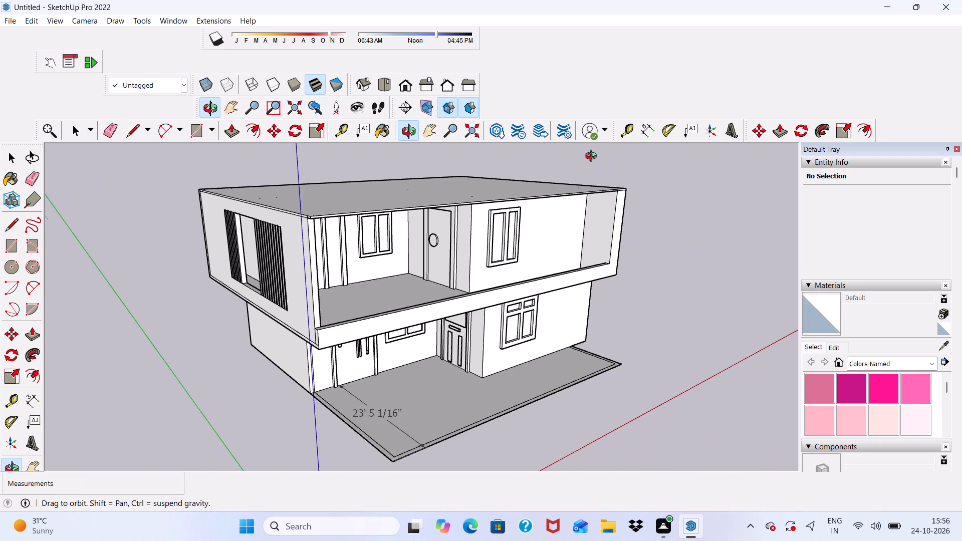
{"action": "middle_click_drag", "start_coordinate": [593, 157], "coordinate": [594, 159]}
{"action": "key", "text": "space"}
{"action": "scroll", "coordinate": [582, 165], "scroll_direction": "down", "scroll_amount": 3}
{"action": "middle_click_drag", "start_coordinate": [554, 216], "coordinate": [413, 152]}
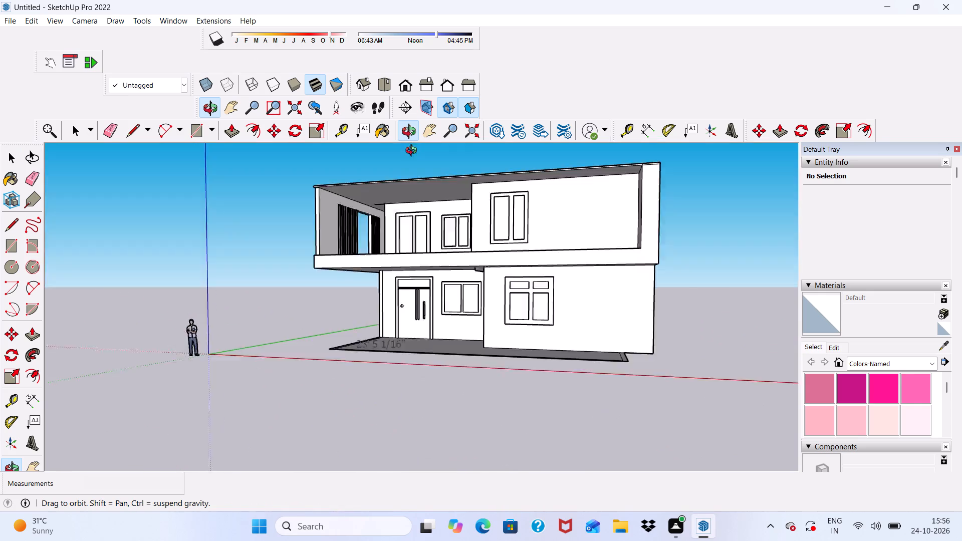
{"action": "middle_click_drag", "start_coordinate": [413, 152], "coordinate": [470, 208]}
{"action": "scroll", "coordinate": [469, 200], "scroll_direction": "up", "scroll_amount": 1}
{"action": "scroll", "coordinate": [468, 196], "scroll_direction": "down", "scroll_amount": 5}
{"action": "scroll", "coordinate": [461, 264], "scroll_direction": "up", "scroll_amount": 3}
Erase the strip protruding below the side door on the ground floor's underside, including its short end edges.
{"action": "middle_click_drag", "start_coordinate": [455, 237], "coordinate": [425, 147]}
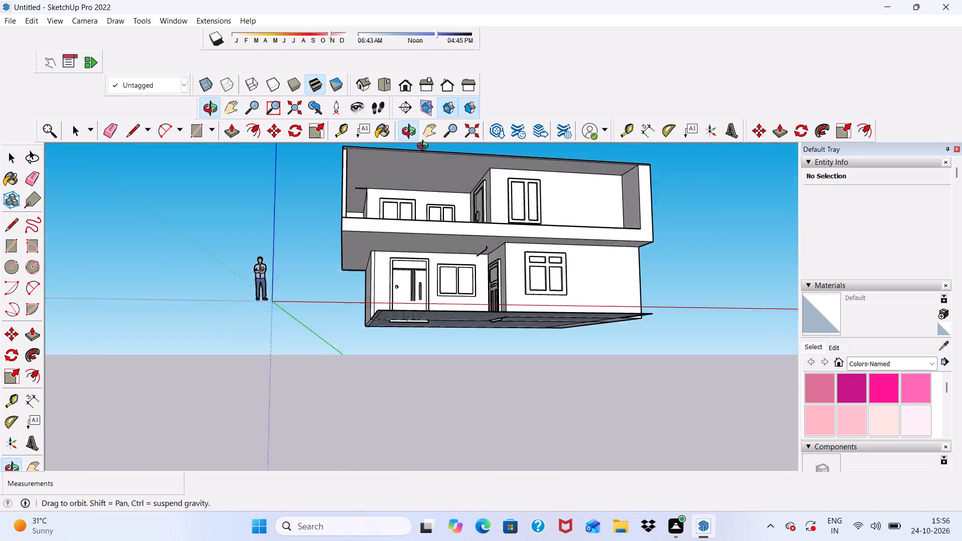
{"action": "middle_click_drag", "start_coordinate": [425, 147], "coordinate": [413, 59]}
{"action": "scroll", "coordinate": [460, 182], "scroll_direction": "down", "scroll_amount": 3}
{"action": "scroll", "coordinate": [490, 299], "scroll_direction": "up", "scroll_amount": 7}
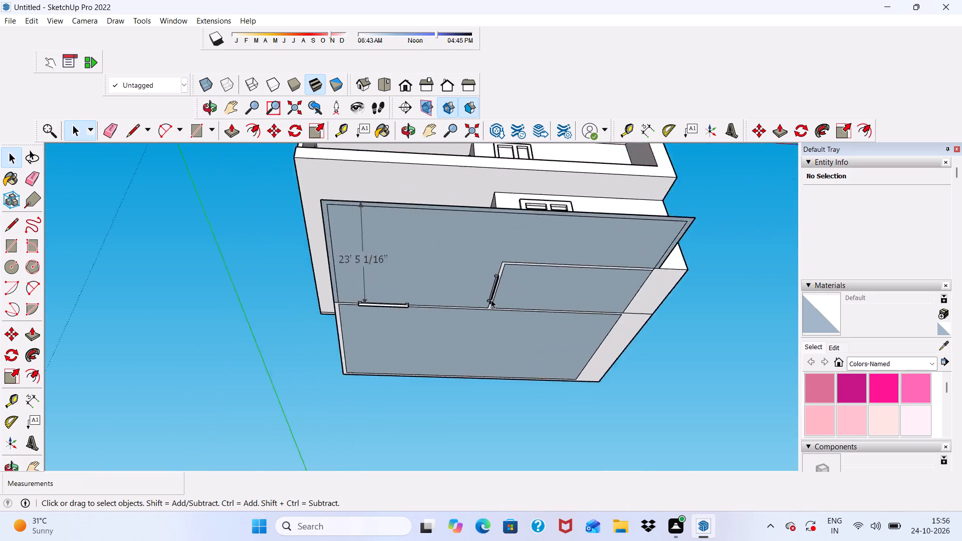
{"action": "scroll", "coordinate": [491, 300], "scroll_direction": "up", "scroll_amount": 13}
{"action": "middle_click_drag", "start_coordinate": [514, 231], "coordinate": [445, 254]}
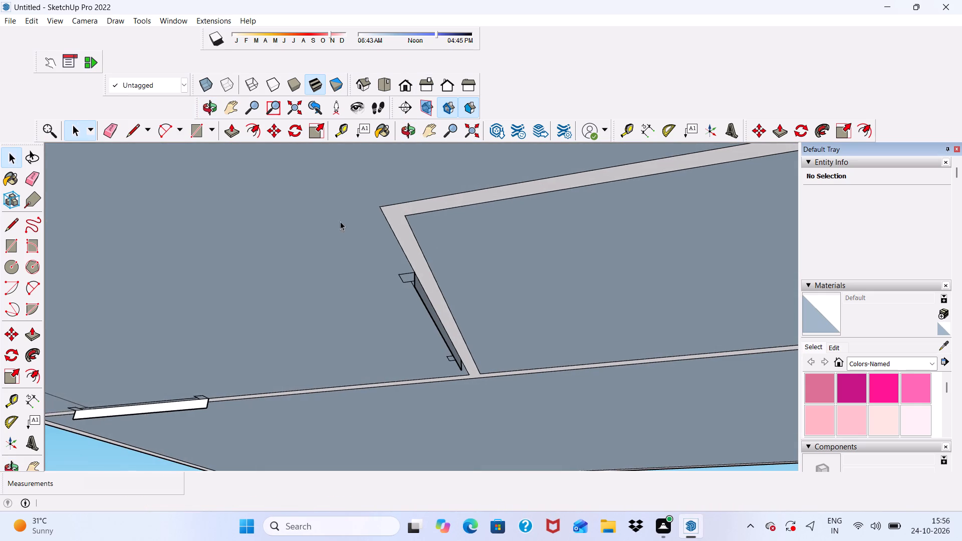
{"action": "left_click_drag", "start_coordinate": [292, 160], "coordinate": [243, 140]}
{"action": "left_click_drag", "start_coordinate": [224, 133], "coordinate": [164, 113]}
{"action": "left_click", "coordinate": [112, 126]}
{"action": "scroll", "coordinate": [478, 360], "scroll_direction": "up", "scroll_amount": 1}
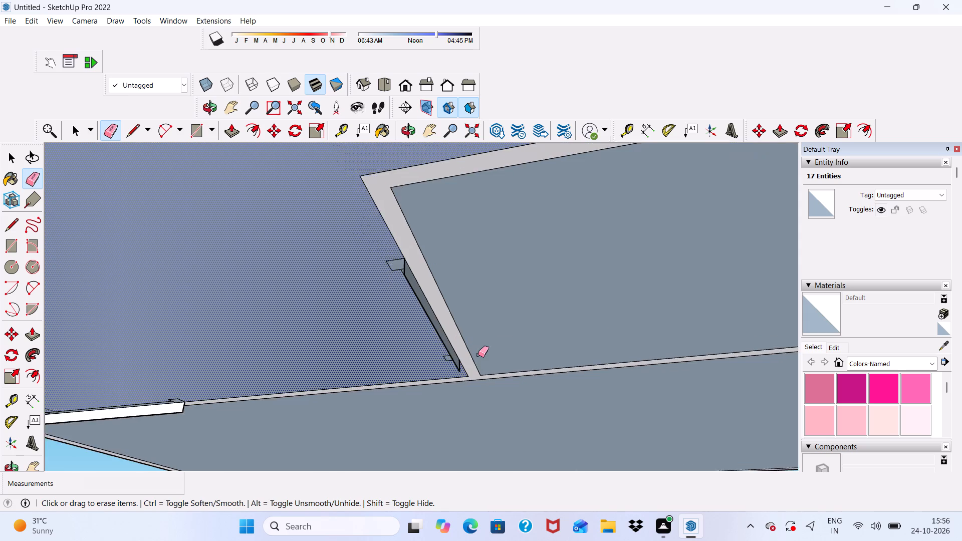
{"action": "scroll", "coordinate": [478, 355], "scroll_direction": "up", "scroll_amount": 2}
{"action": "left_click_drag", "start_coordinate": [393, 277], "coordinate": [399, 281]}
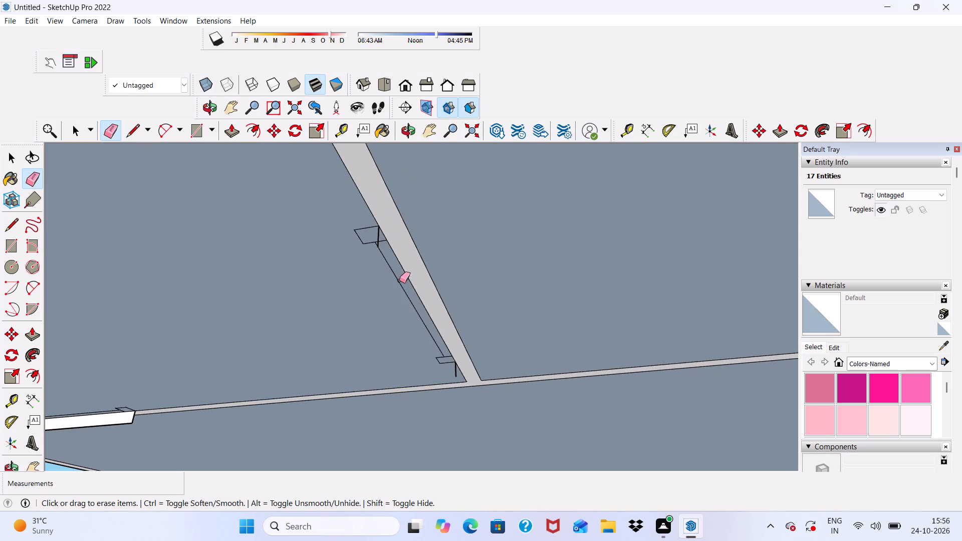
{"action": "scroll", "coordinate": [389, 234], "scroll_direction": "up", "scroll_amount": 3}
{"action": "left_click", "coordinate": [374, 240]}
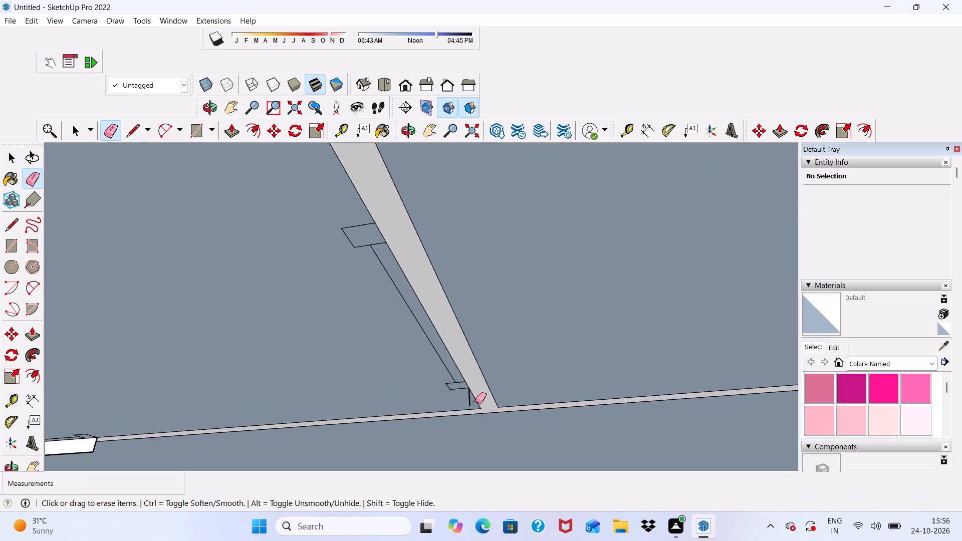
{"action": "left_click", "coordinate": [469, 398]}
{"action": "scroll", "coordinate": [490, 306], "scroll_direction": "down", "scroll_amount": 3}
{"action": "key", "text": "space"}
Erase the leftover strip hanging from the porch ceiling beside the ground-floor side door, including its remaining short edge.
{"action": "scroll", "coordinate": [493, 287], "scroll_direction": "down", "scroll_amount": 5}
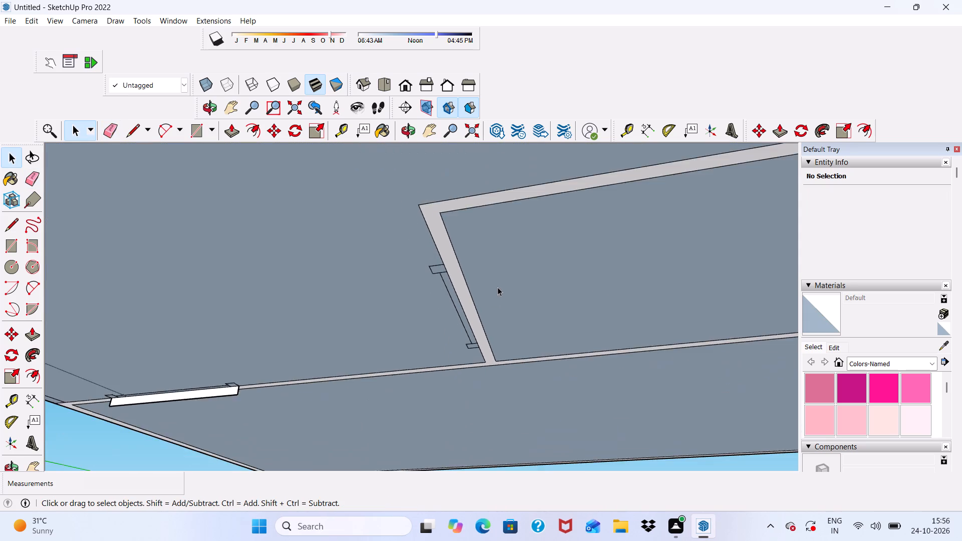
{"action": "scroll", "coordinate": [498, 284], "scroll_direction": "down", "scroll_amount": 20}
{"action": "scroll", "coordinate": [498, 284], "scroll_direction": "down", "scroll_amount": 4}
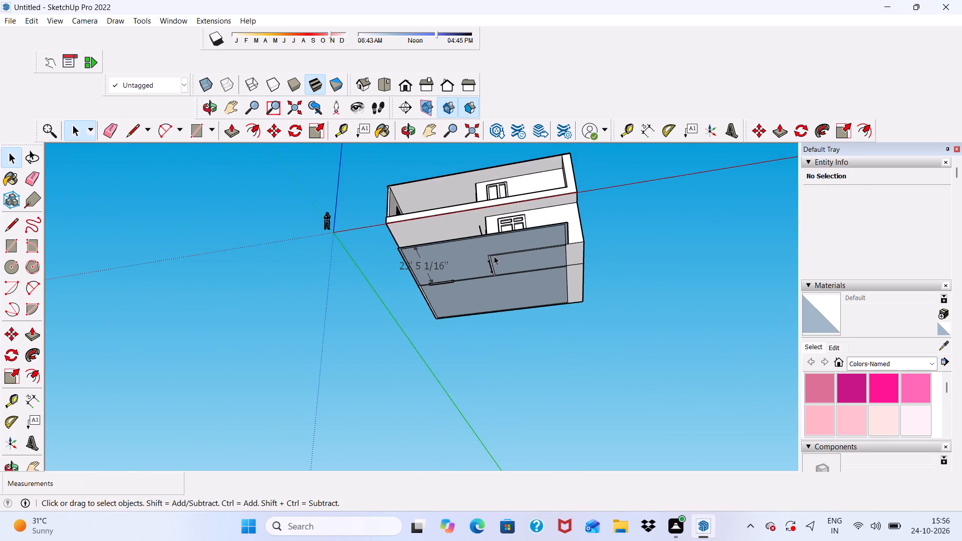
{"action": "scroll", "coordinate": [494, 256], "scroll_direction": "down", "scroll_amount": 4}
{"action": "middle_click_drag", "start_coordinate": [495, 256], "coordinate": [501, 384]}
{"action": "scroll", "coordinate": [496, 290], "scroll_direction": "up", "scroll_amount": 4}
{"action": "middle_click_drag", "start_coordinate": [496, 274], "coordinate": [518, 234]}
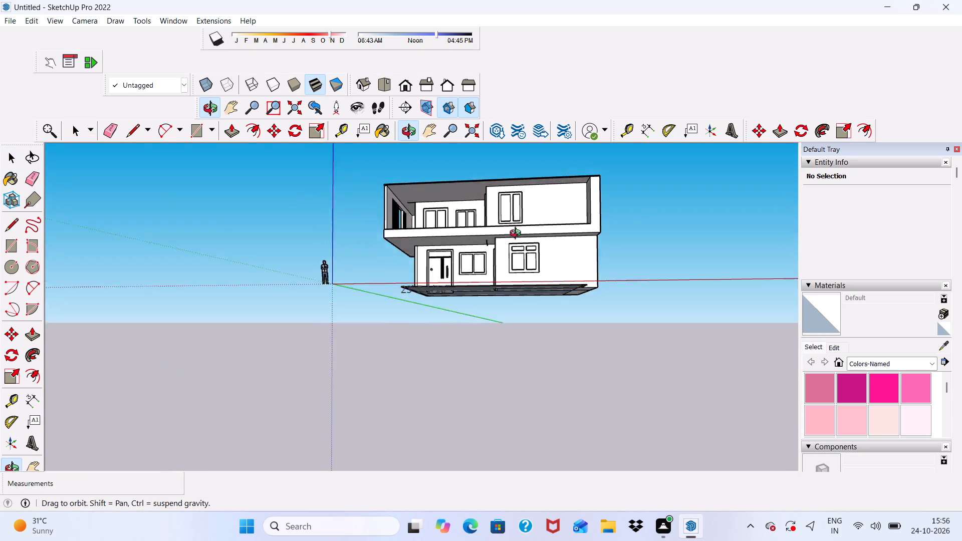
{"action": "middle_click_drag", "start_coordinate": [518, 234], "coordinate": [522, 229]}
{"action": "scroll", "coordinate": [522, 229], "scroll_direction": "up", "scroll_amount": 15}
{"action": "middle_click_drag", "start_coordinate": [512, 236], "coordinate": [602, 235]}
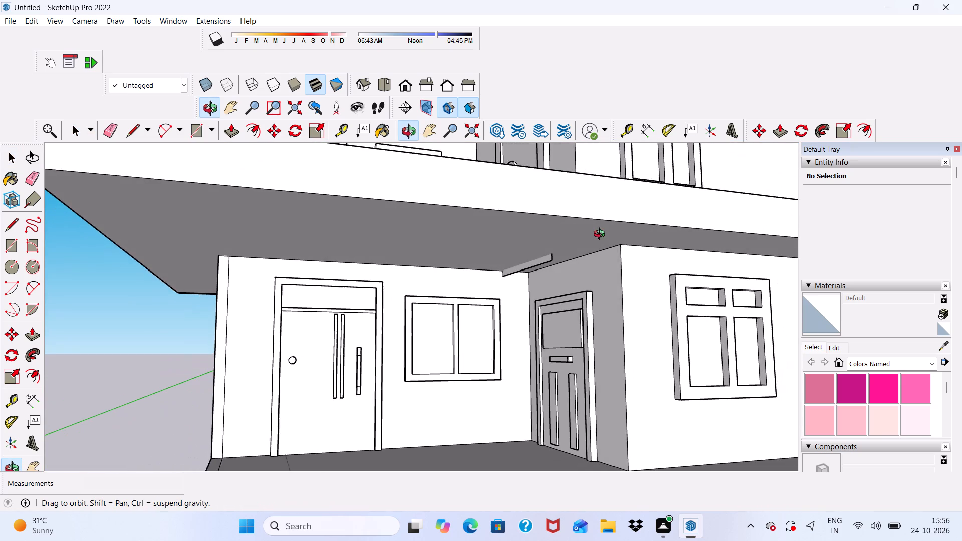
{"action": "middle_click_drag", "start_coordinate": [602, 235], "coordinate": [602, 236]}
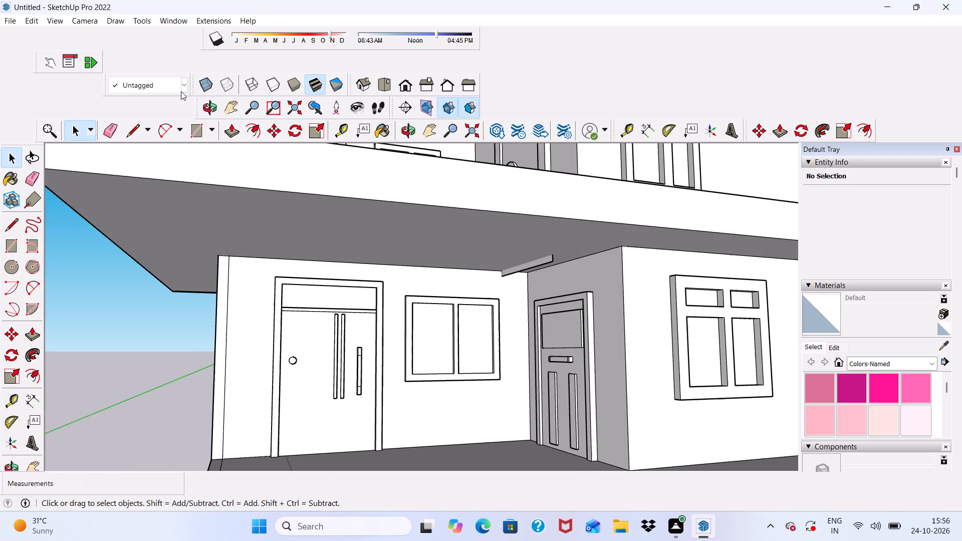
{"action": "left_click", "coordinate": [115, 128]}
{"action": "scroll", "coordinate": [607, 395], "scroll_direction": "up", "scroll_amount": 4}
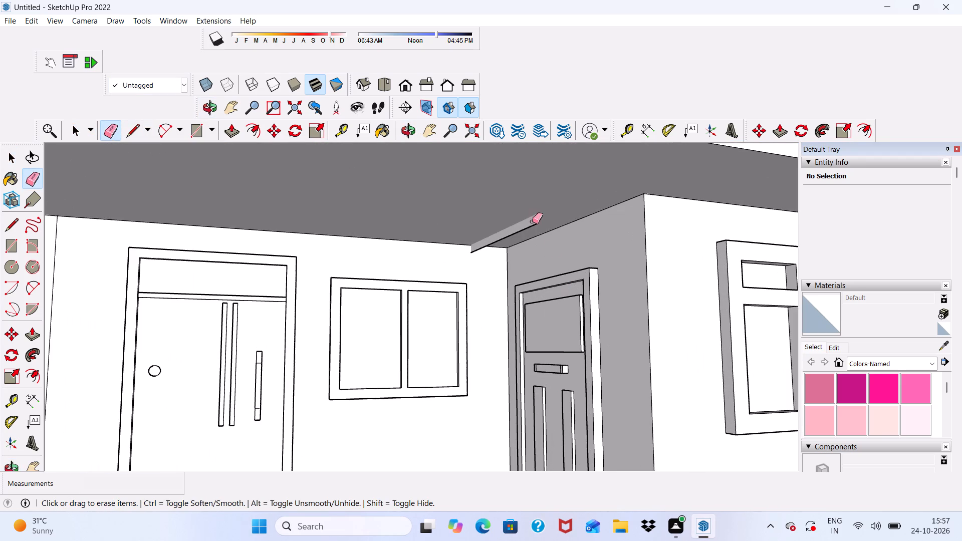
{"action": "left_click_drag", "start_coordinate": [534, 218], "coordinate": [536, 225]}
{"action": "left_click", "coordinate": [539, 219]}
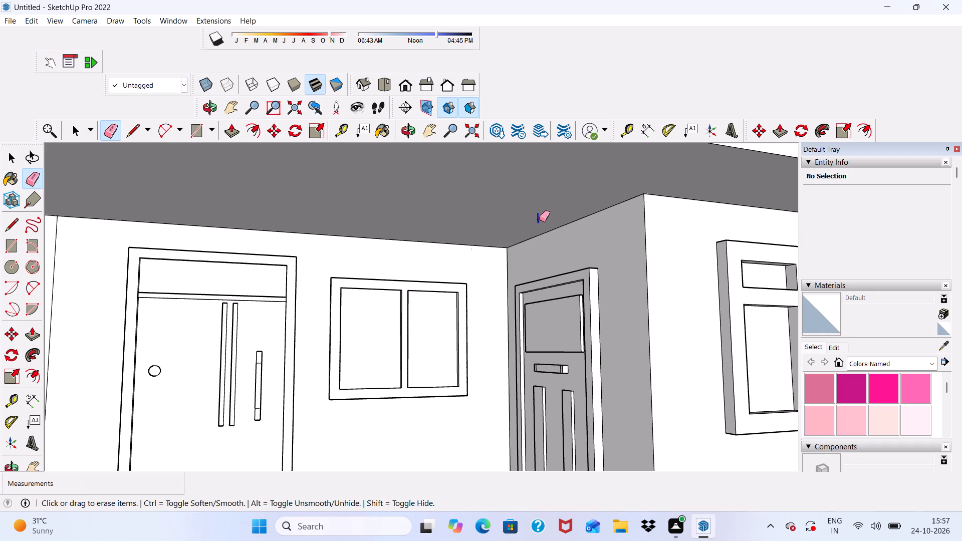
{"action": "scroll", "coordinate": [460, 291], "scroll_direction": "down", "scroll_amount": 8}
{"action": "key", "text": "space"}
{"action": "scroll", "coordinate": [477, 256], "scroll_direction": "down", "scroll_amount": 11}
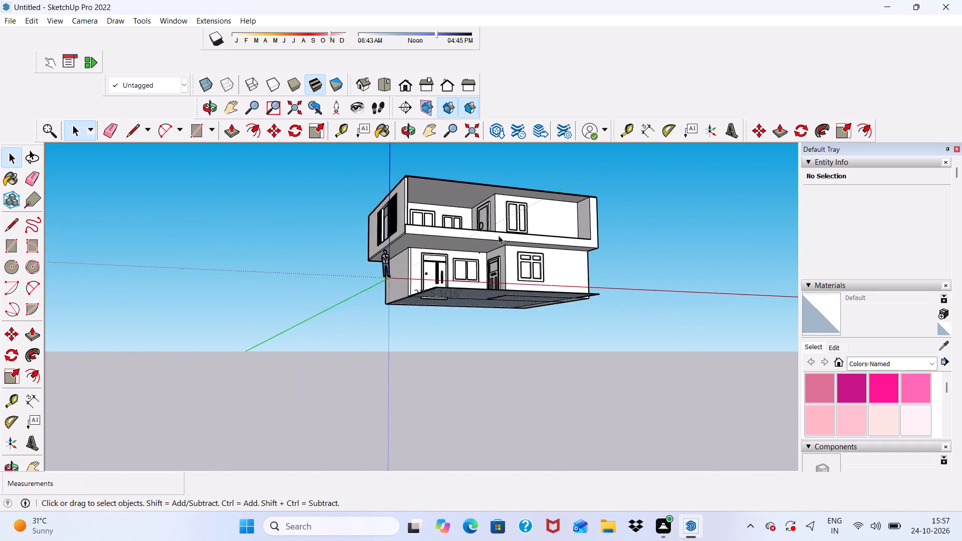
Push/Pull the inner face of the upper balcony's end wall about 16' 7 9/16" toward the balcony window.
{"action": "scroll", "coordinate": [499, 235], "scroll_direction": "down", "scroll_amount": 2}
{"action": "middle_click_drag", "start_coordinate": [502, 244], "coordinate": [401, 318]}
{"action": "scroll", "coordinate": [460, 219], "scroll_direction": "up", "scroll_amount": 5}
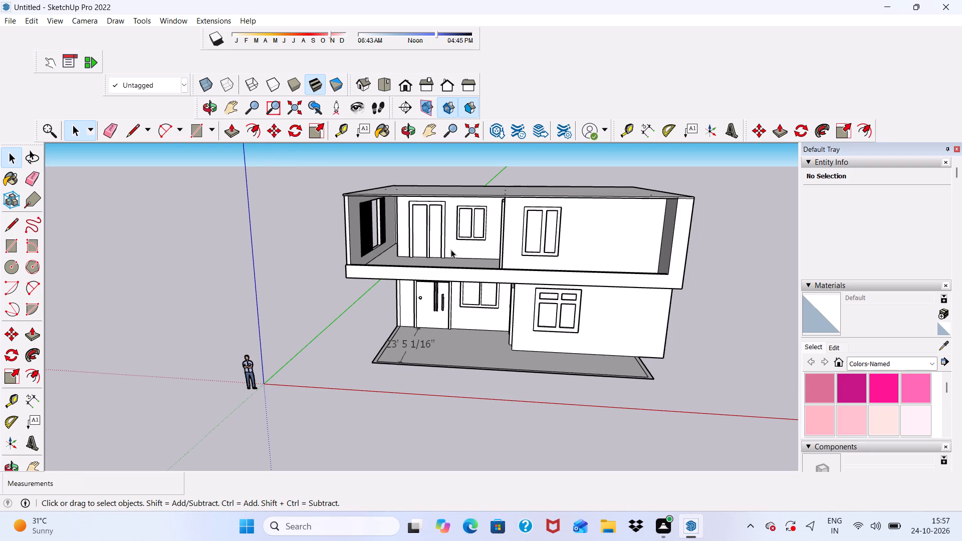
{"action": "scroll", "coordinate": [521, 281], "scroll_direction": "up", "scroll_amount": 1}
{"action": "scroll", "coordinate": [505, 289], "scroll_direction": "down", "scroll_amount": 3}
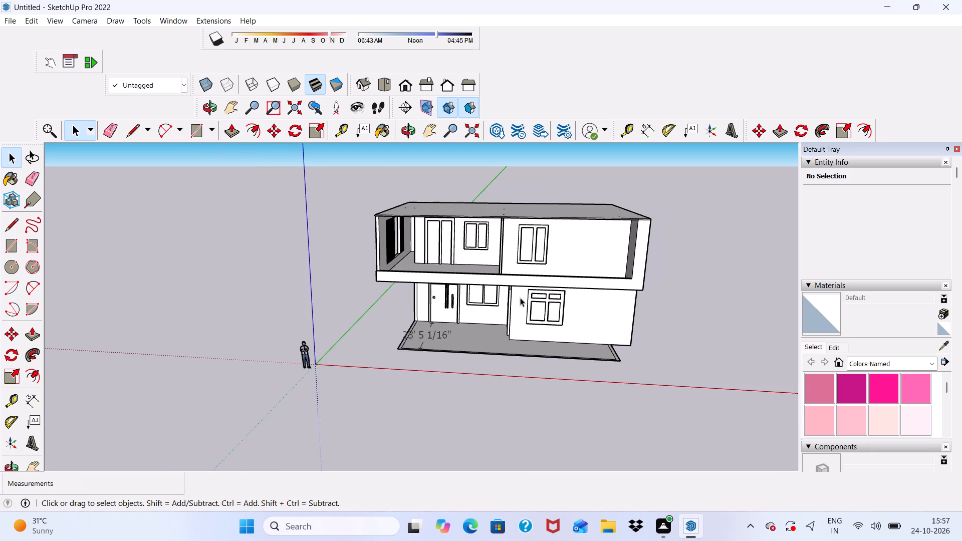
{"action": "middle_click_drag", "start_coordinate": [520, 298], "coordinate": [600, 301]}
{"action": "scroll", "coordinate": [629, 279], "scroll_direction": "up", "scroll_amount": 8}
{"action": "left_click", "coordinate": [611, 214]}
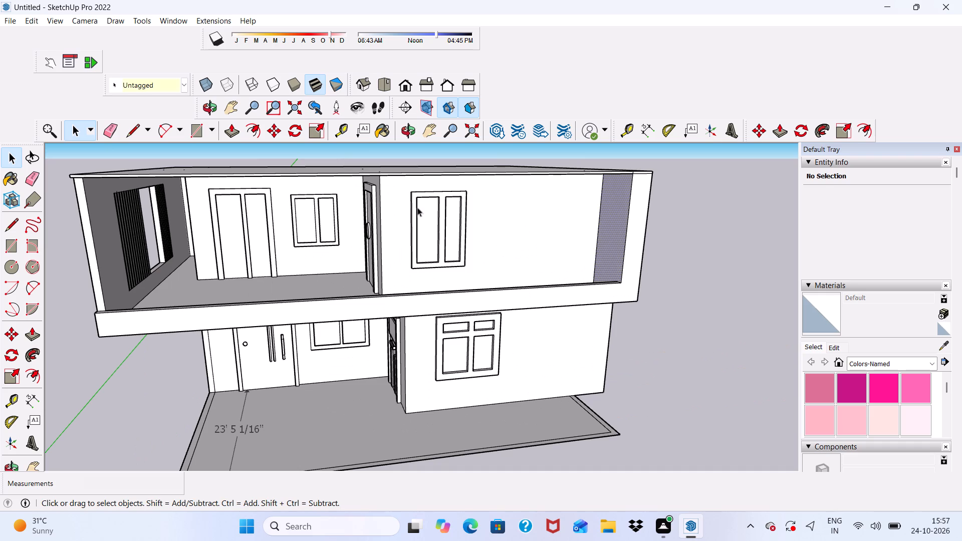
{"action": "left_click", "coordinate": [228, 129]}
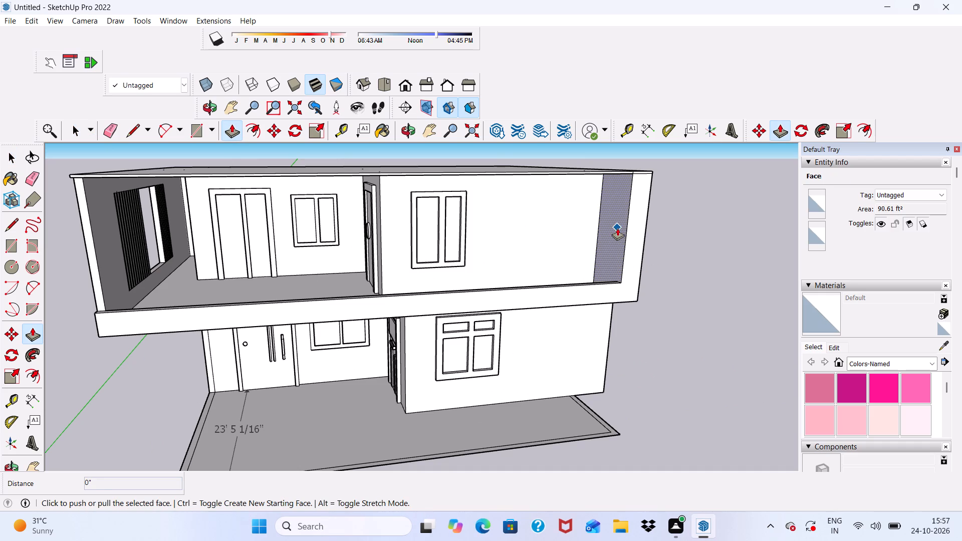
{"action": "left_click", "coordinate": [617, 228]}
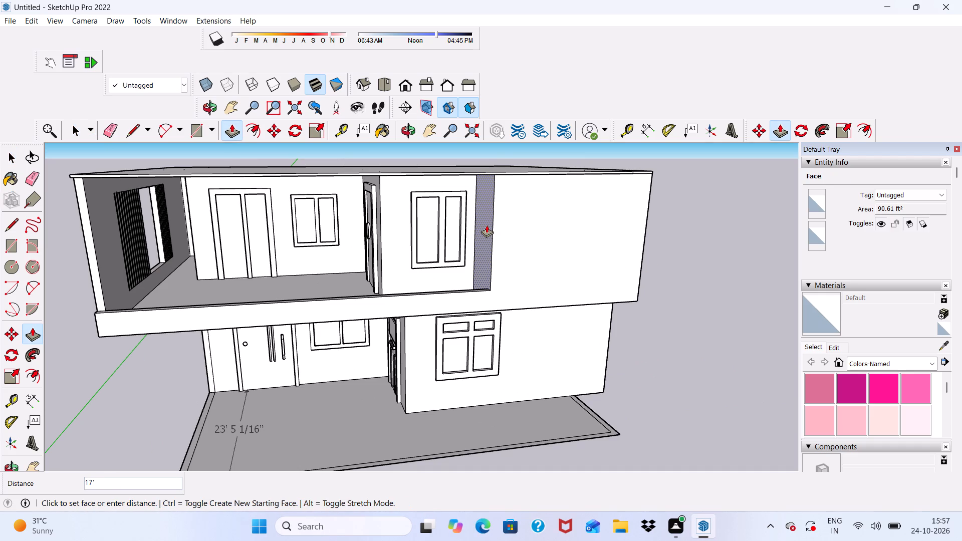
{"action": "left_click", "coordinate": [489, 224]}
{"action": "scroll", "coordinate": [492, 240], "scroll_direction": "down", "scroll_amount": 3}
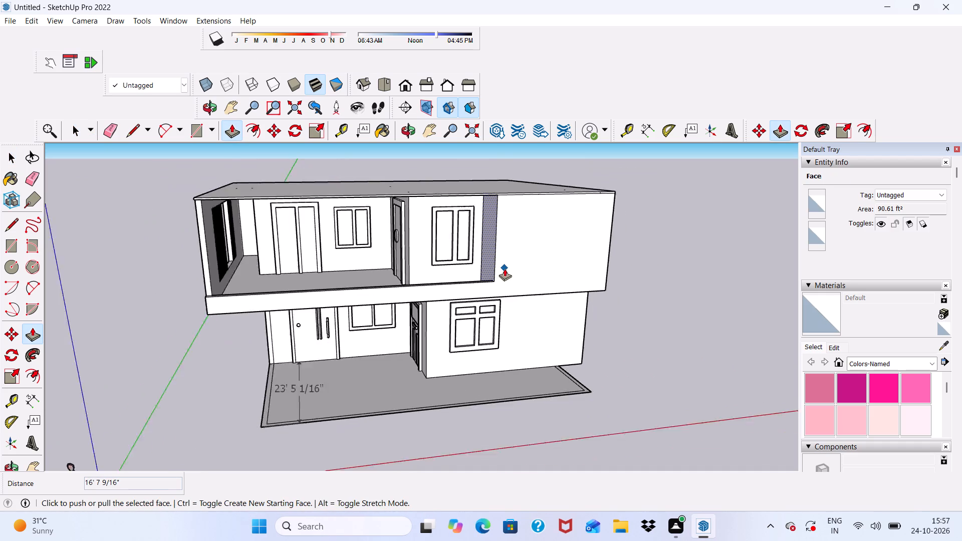
{"action": "scroll", "coordinate": [505, 268], "scroll_direction": "down", "scroll_amount": 1}
{"action": "middle_click_drag", "start_coordinate": [505, 268], "coordinate": [445, 274]}
{"action": "key", "text": "space"}
Erase the leftover line and stray speck on the upper balcony ceiling near the vertical-member wall.
{"action": "scroll", "coordinate": [276, 227], "scroll_direction": "up", "scroll_amount": 7}
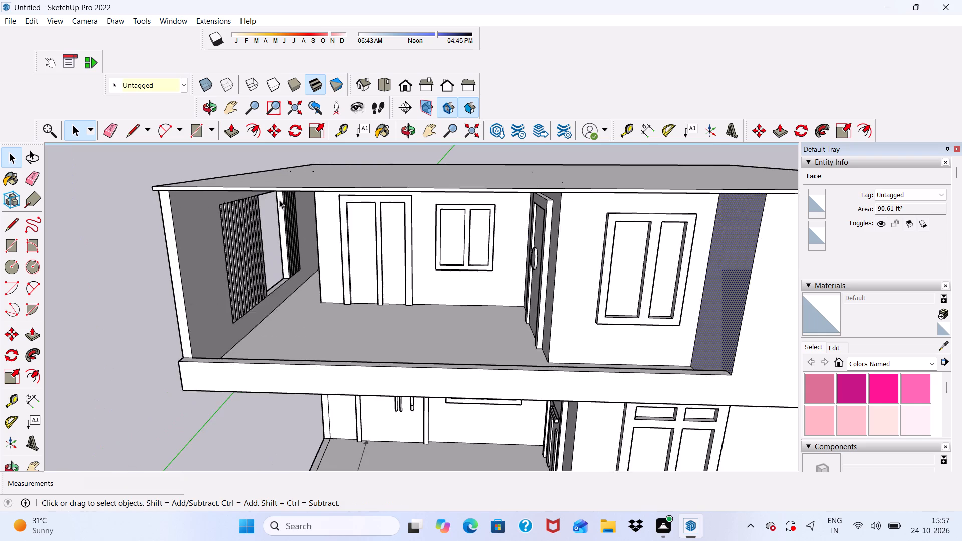
{"action": "scroll", "coordinate": [282, 200], "scroll_direction": "down", "scroll_amount": 2}
{"action": "middle_click_drag", "start_coordinate": [333, 260], "coordinate": [348, 171]}
{"action": "scroll", "coordinate": [348, 171], "scroll_direction": "up", "scroll_amount": 2}
{"action": "scroll", "coordinate": [351, 179], "scroll_direction": "down", "scroll_amount": 4}
{"action": "scroll", "coordinate": [315, 214], "scroll_direction": "up", "scroll_amount": 6}
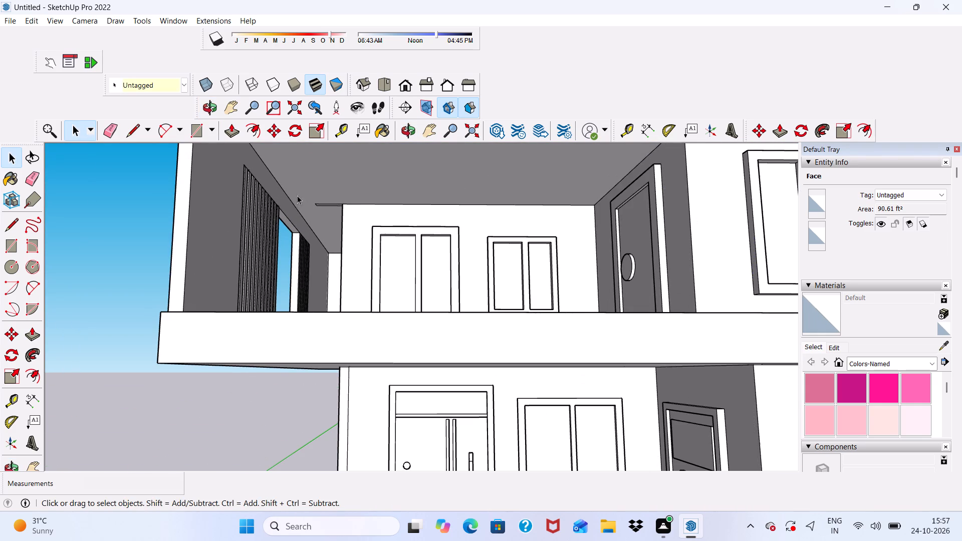
{"action": "left_click", "coordinate": [111, 124]}
{"action": "scroll", "coordinate": [228, 181], "scroll_direction": "up", "scroll_amount": 1}
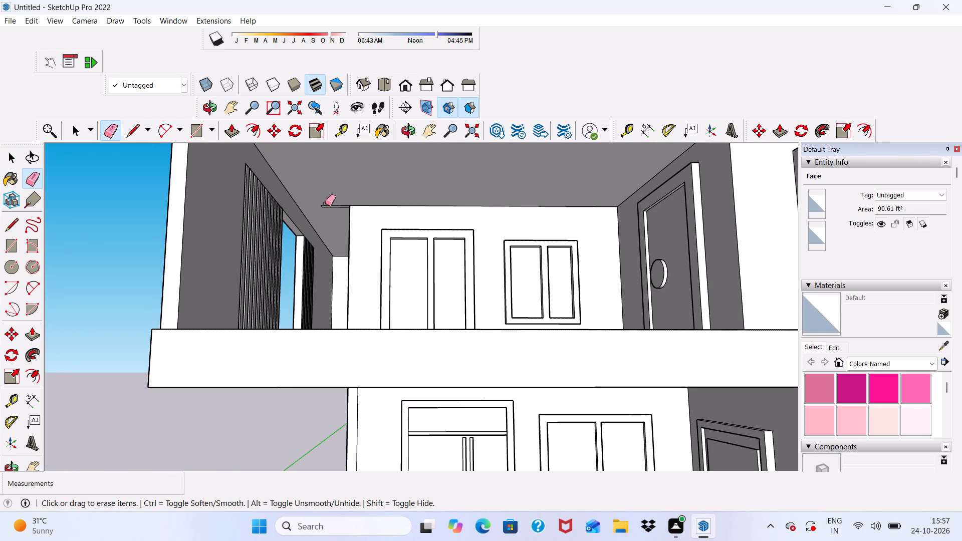
{"action": "left_click_drag", "start_coordinate": [326, 203], "coordinate": [328, 210]}
{"action": "key", "text": "space"}
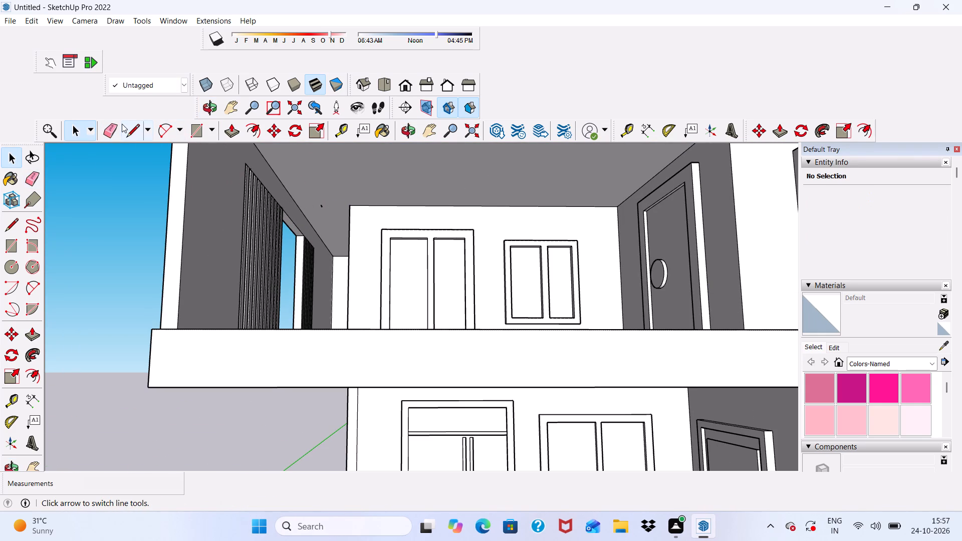
{"action": "left_click", "coordinate": [122, 124]}
{"action": "left_click", "coordinate": [104, 129]}
{"action": "scroll", "coordinate": [310, 213], "scroll_direction": "up", "scroll_amount": 3}
{"action": "left_click_drag", "start_coordinate": [322, 201], "coordinate": [326, 207]}
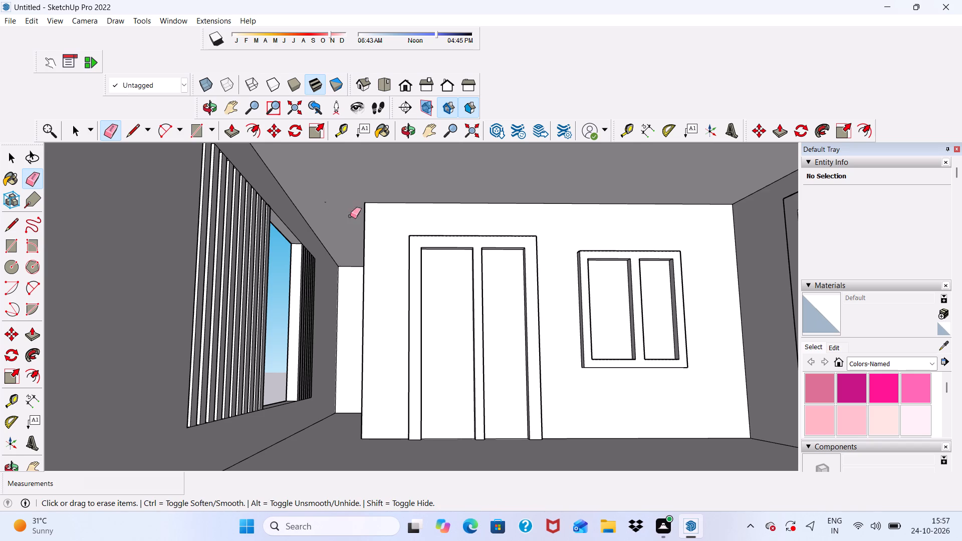
{"action": "scroll", "coordinate": [363, 219], "scroll_direction": "up", "scroll_amount": 1}
{"action": "left_click_drag", "start_coordinate": [317, 192], "coordinate": [321, 200]}
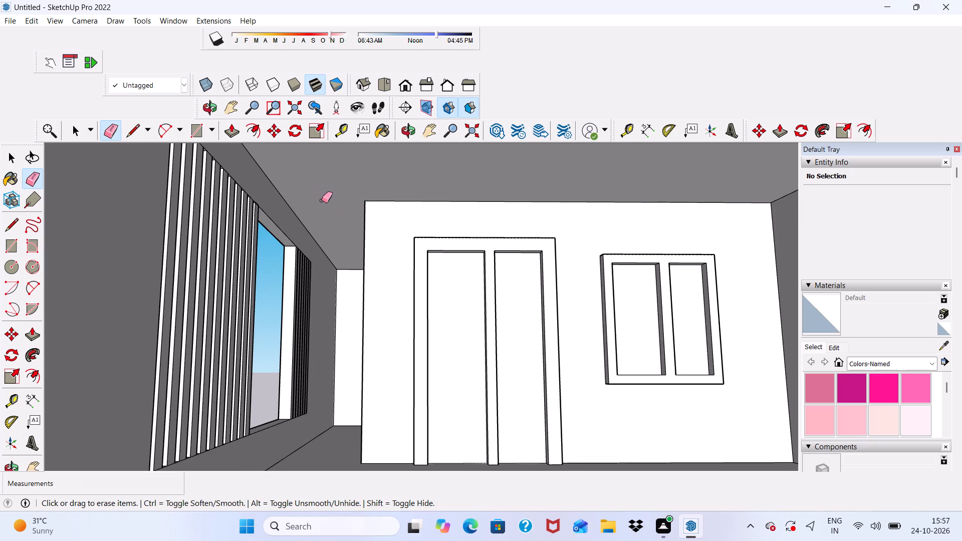
{"action": "scroll", "coordinate": [322, 200], "scroll_direction": "down", "scroll_amount": 3}
{"action": "scroll", "coordinate": [347, 248], "scroll_direction": "down", "scroll_amount": 6}
{"action": "key", "text": "space"}
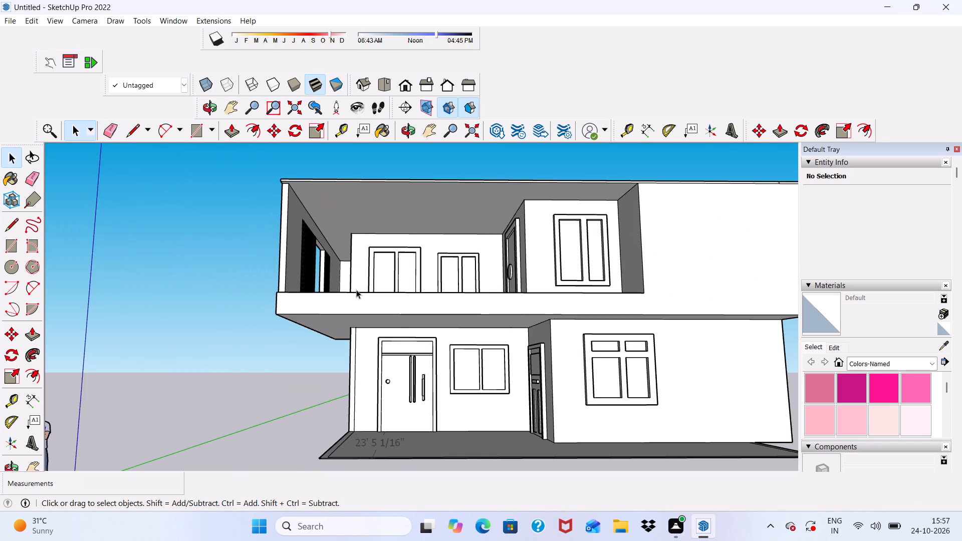
Push/Pull the top face of the upper balcony's front parapet upward by 3'.
{"action": "scroll", "coordinate": [356, 290], "scroll_direction": "down", "scroll_amount": 4}
{"action": "middle_click_drag", "start_coordinate": [358, 290], "coordinate": [364, 334]}
{"action": "scroll", "coordinate": [364, 334], "scroll_direction": "up", "scroll_amount": 3}
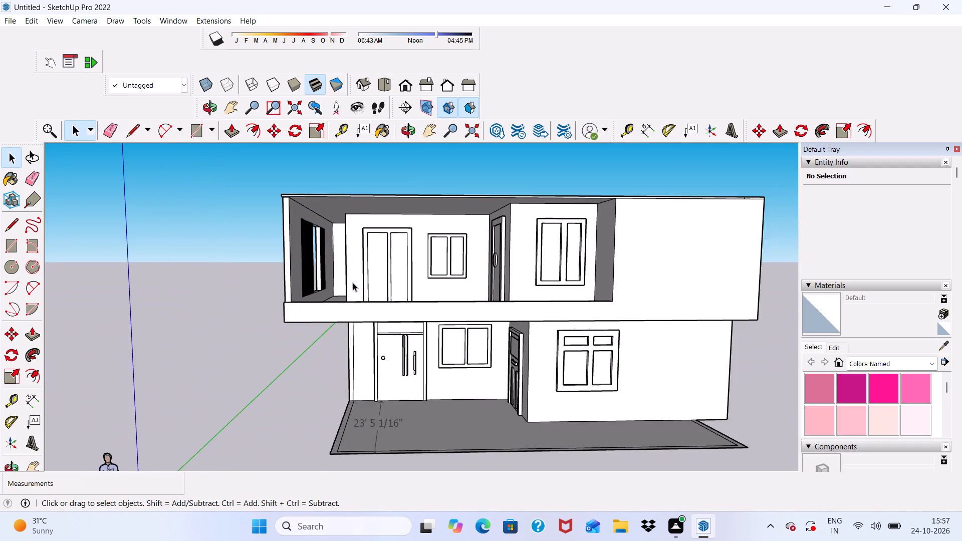
{"action": "scroll", "coordinate": [353, 283], "scroll_direction": "up", "scroll_amount": 4}
{"action": "middle_click_drag", "start_coordinate": [358, 298], "coordinate": [341, 359]}
{"action": "scroll", "coordinate": [324, 384], "scroll_direction": "up", "scroll_amount": 6}
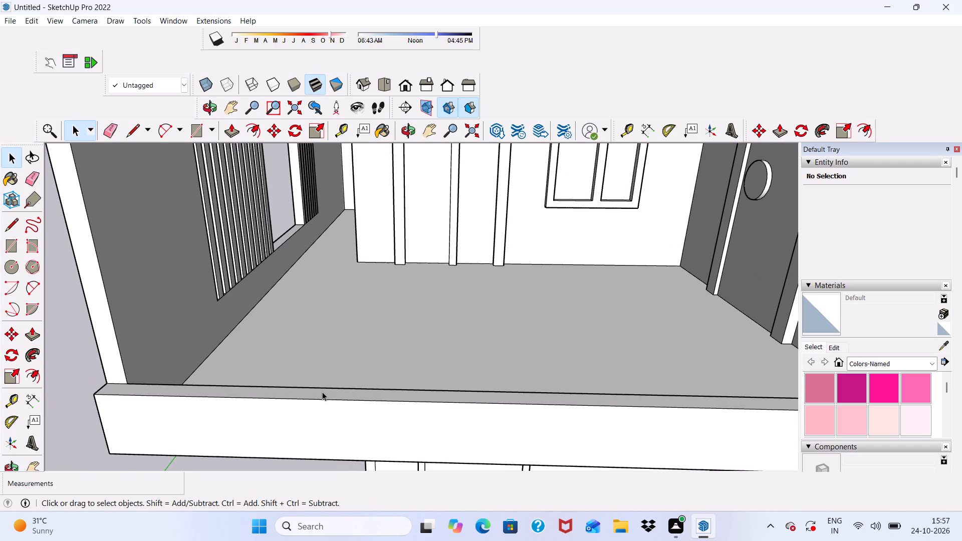
{"action": "left_click", "coordinate": [321, 395]}
{"action": "left_click", "coordinate": [231, 128]}
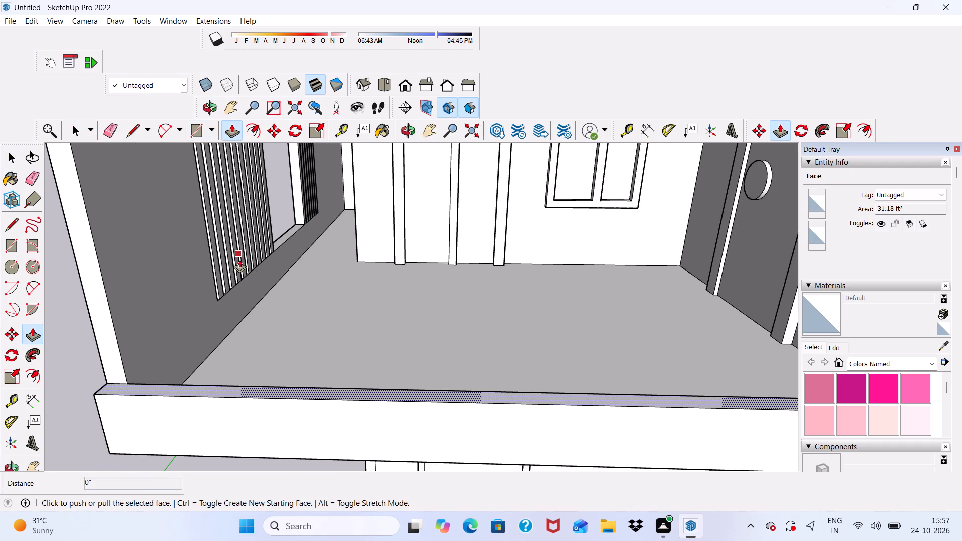
{"action": "scroll", "coordinate": [234, 360], "scroll_direction": "up", "scroll_amount": 1}
{"action": "left_click", "coordinate": [227, 389]}
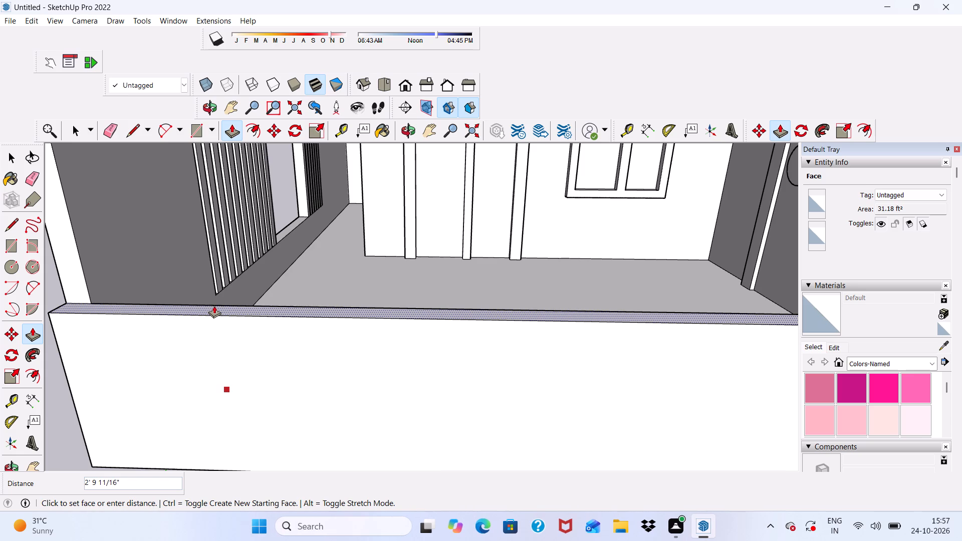
{"action": "type", "text": "3'"}
{"action": "key", "text": "Return"}
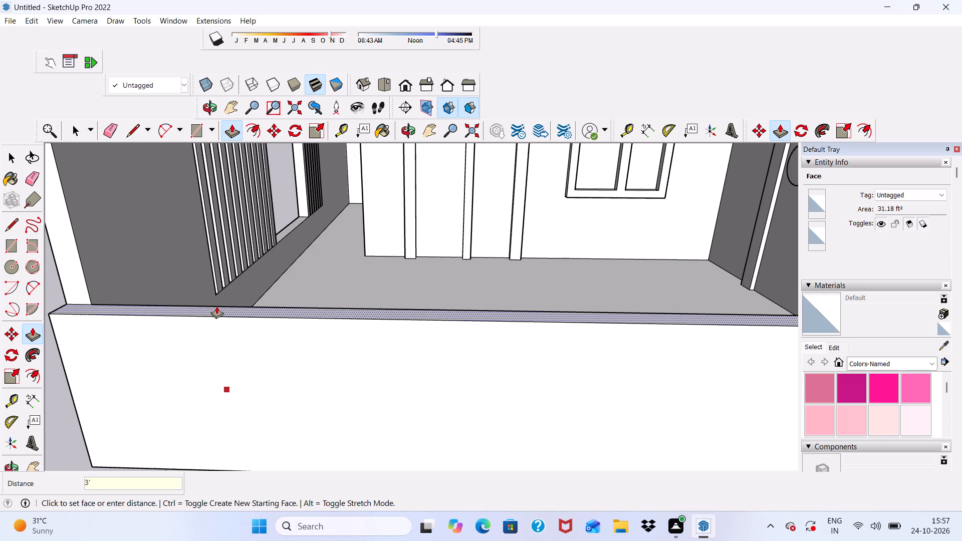
{"action": "key", "text": "space"}
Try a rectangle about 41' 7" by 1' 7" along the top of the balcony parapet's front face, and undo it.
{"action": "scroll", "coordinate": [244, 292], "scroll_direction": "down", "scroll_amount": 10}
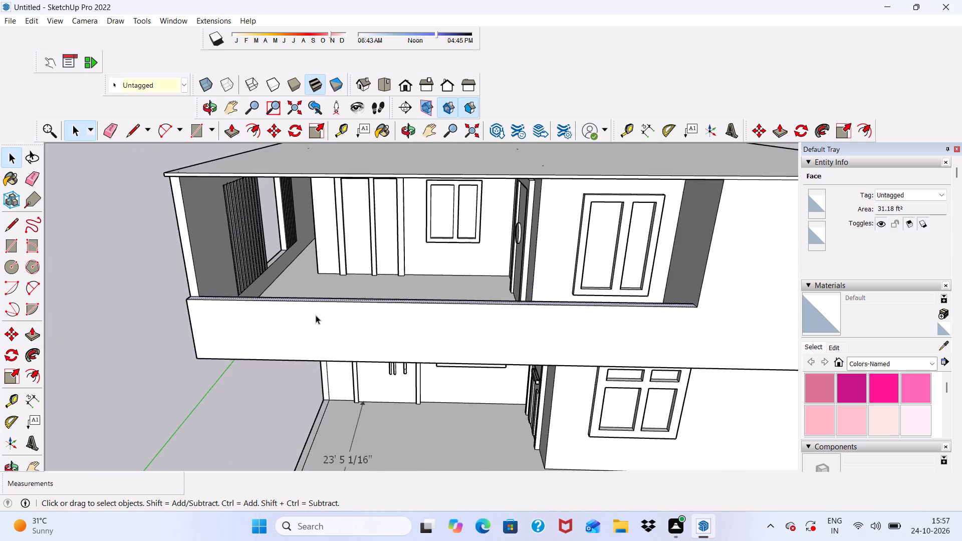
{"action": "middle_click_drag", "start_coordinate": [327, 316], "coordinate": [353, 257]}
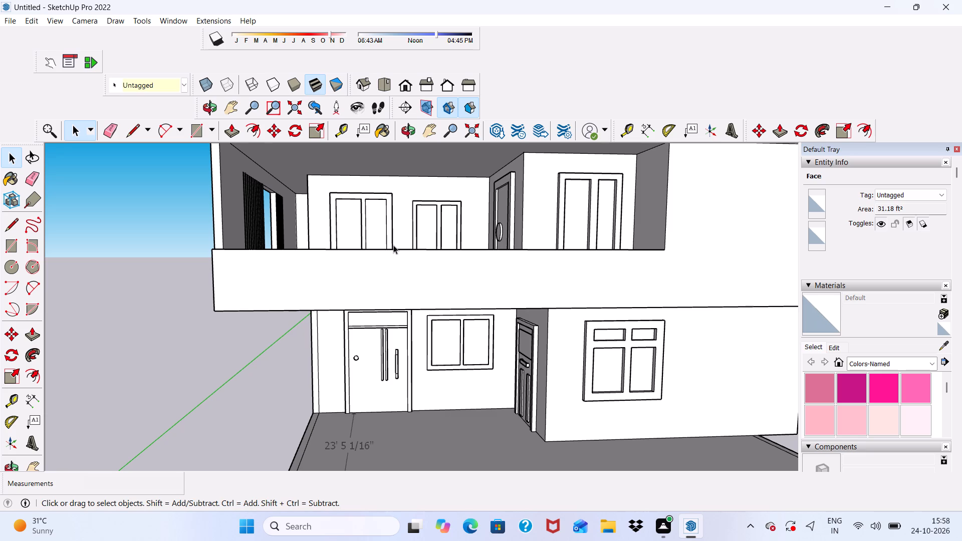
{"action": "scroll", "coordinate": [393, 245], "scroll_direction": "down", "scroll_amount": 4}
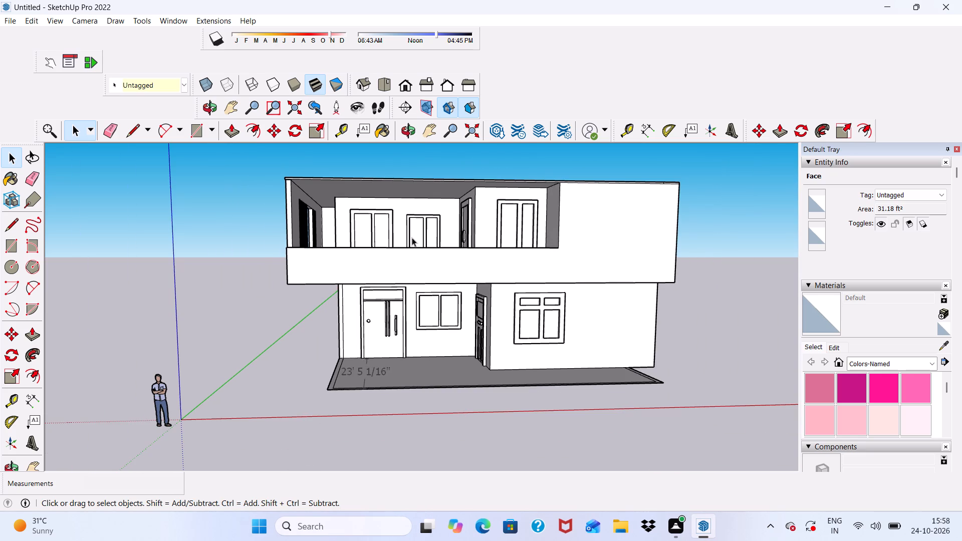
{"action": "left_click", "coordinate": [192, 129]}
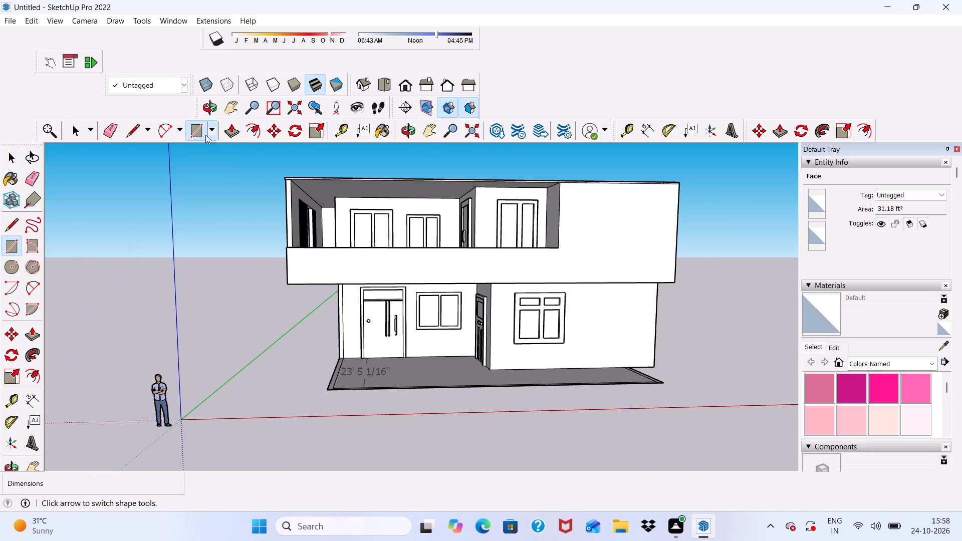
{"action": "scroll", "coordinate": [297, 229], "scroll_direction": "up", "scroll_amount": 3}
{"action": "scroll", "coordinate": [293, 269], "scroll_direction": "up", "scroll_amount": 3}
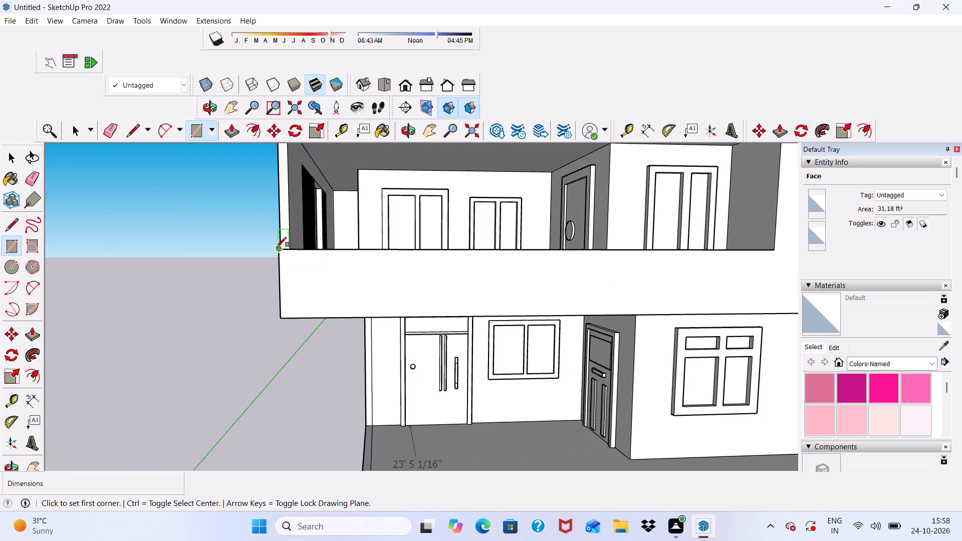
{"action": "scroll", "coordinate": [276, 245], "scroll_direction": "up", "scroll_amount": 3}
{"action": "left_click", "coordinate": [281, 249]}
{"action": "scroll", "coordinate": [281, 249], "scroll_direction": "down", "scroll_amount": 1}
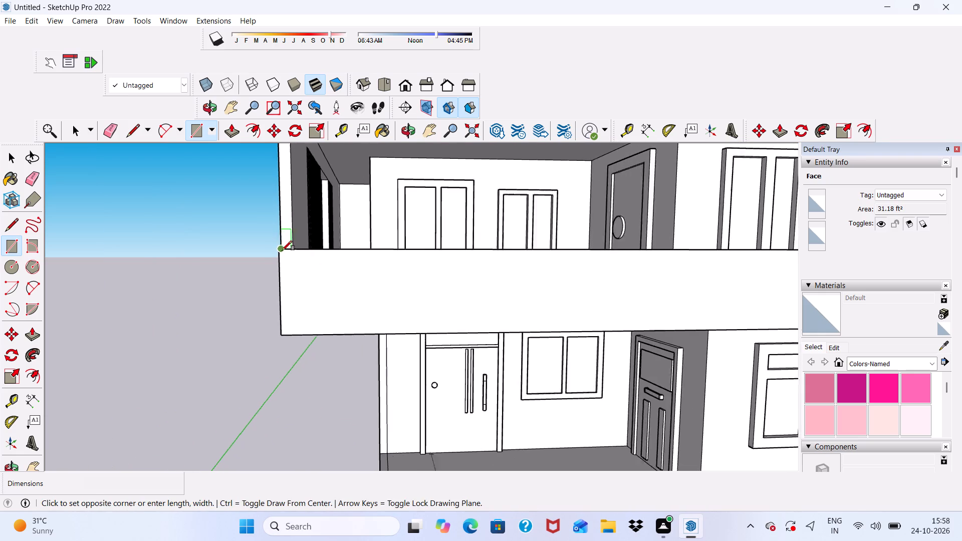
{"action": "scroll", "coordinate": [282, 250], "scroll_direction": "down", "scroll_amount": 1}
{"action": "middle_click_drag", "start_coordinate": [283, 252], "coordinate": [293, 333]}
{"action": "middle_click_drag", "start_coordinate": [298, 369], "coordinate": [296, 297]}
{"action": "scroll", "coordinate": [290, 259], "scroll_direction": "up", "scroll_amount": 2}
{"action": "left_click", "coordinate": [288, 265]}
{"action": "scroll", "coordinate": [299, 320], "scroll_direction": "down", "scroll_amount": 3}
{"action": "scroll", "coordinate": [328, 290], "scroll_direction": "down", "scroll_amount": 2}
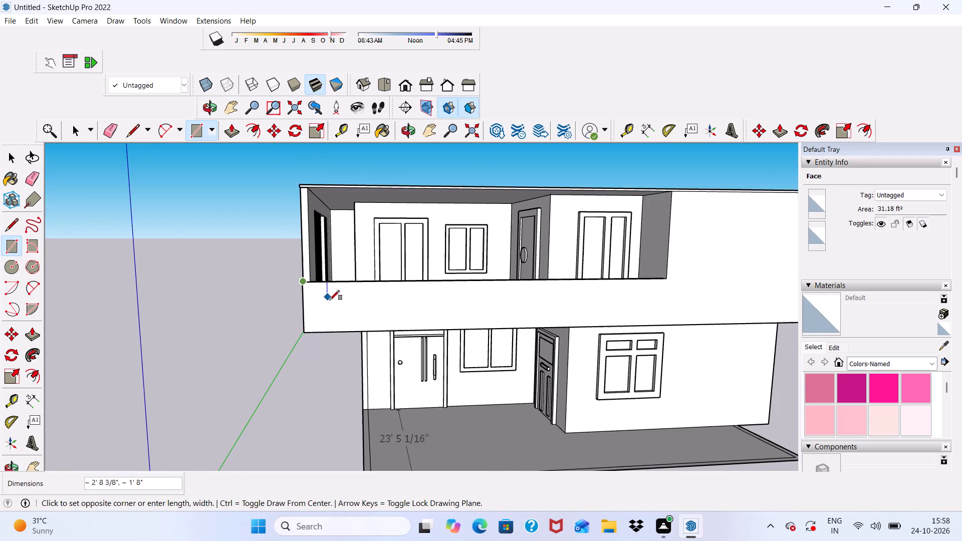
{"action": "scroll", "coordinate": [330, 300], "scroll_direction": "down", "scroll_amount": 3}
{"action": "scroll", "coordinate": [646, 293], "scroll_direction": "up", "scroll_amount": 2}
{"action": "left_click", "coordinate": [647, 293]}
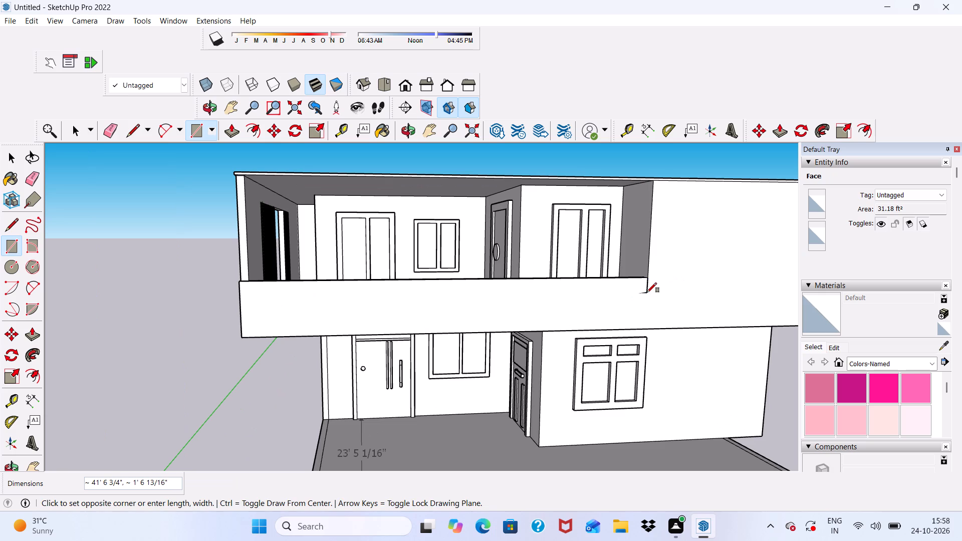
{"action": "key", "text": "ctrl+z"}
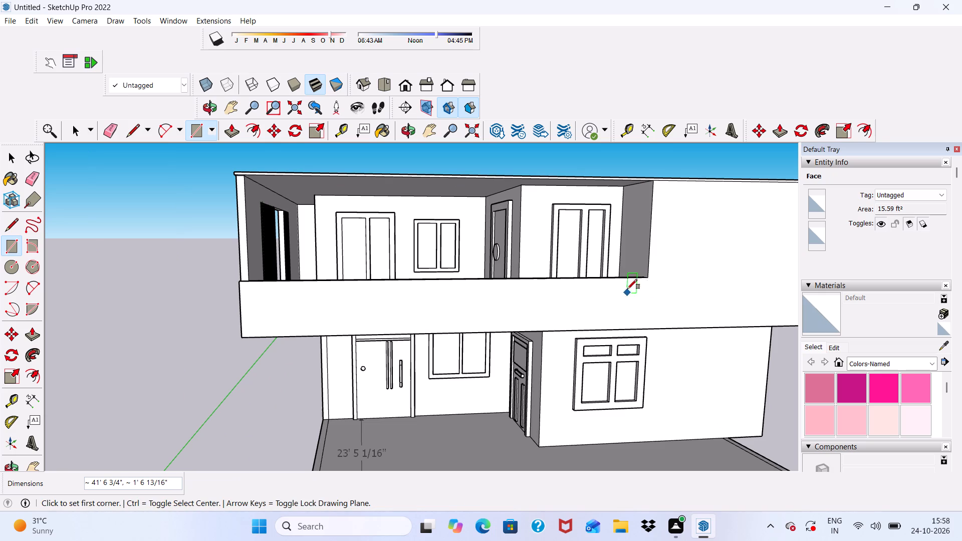
Draw a rectangle about 42' long and 1' 9" high along the top of the parapet's front face, ending at the balcony opening's far edge.
{"action": "scroll", "coordinate": [291, 256], "scroll_direction": "up", "scroll_amount": 3}
{"action": "scroll", "coordinate": [294, 259], "scroll_direction": "down", "scroll_amount": 2}
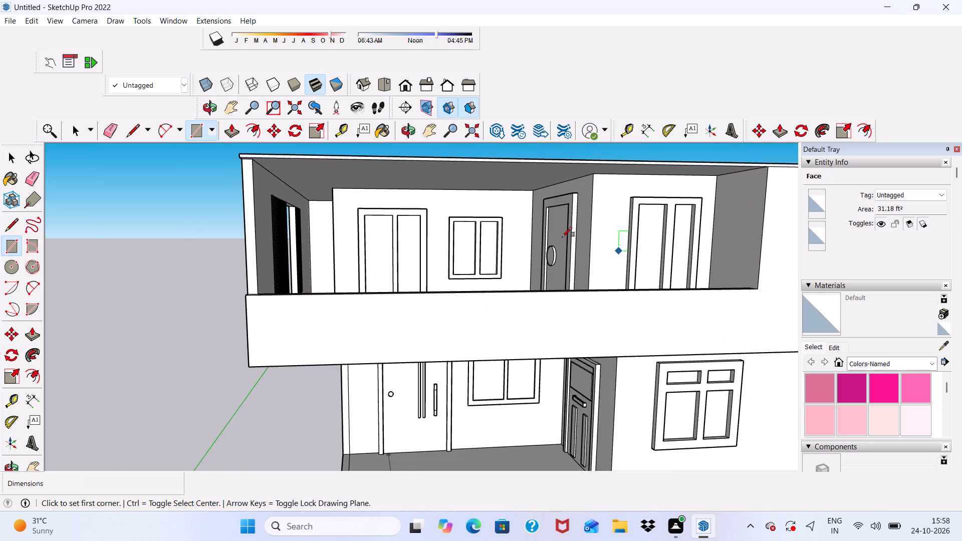
{"action": "scroll", "coordinate": [539, 245], "scroll_direction": "down", "scroll_amount": 4}
{"action": "scroll", "coordinate": [686, 210], "scroll_direction": "up", "scroll_amount": 3}
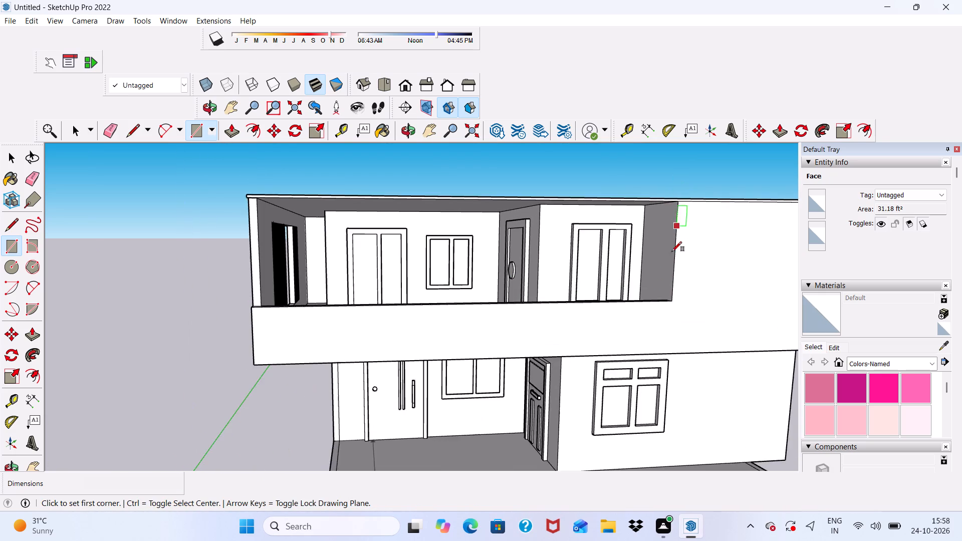
{"action": "scroll", "coordinate": [655, 316], "scroll_direction": "up", "scroll_amount": 2}
{"action": "scroll", "coordinate": [74, 245], "scroll_direction": "down", "scroll_amount": 3}
{"action": "middle_click_drag", "start_coordinate": [174, 292], "coordinate": [273, 277]}
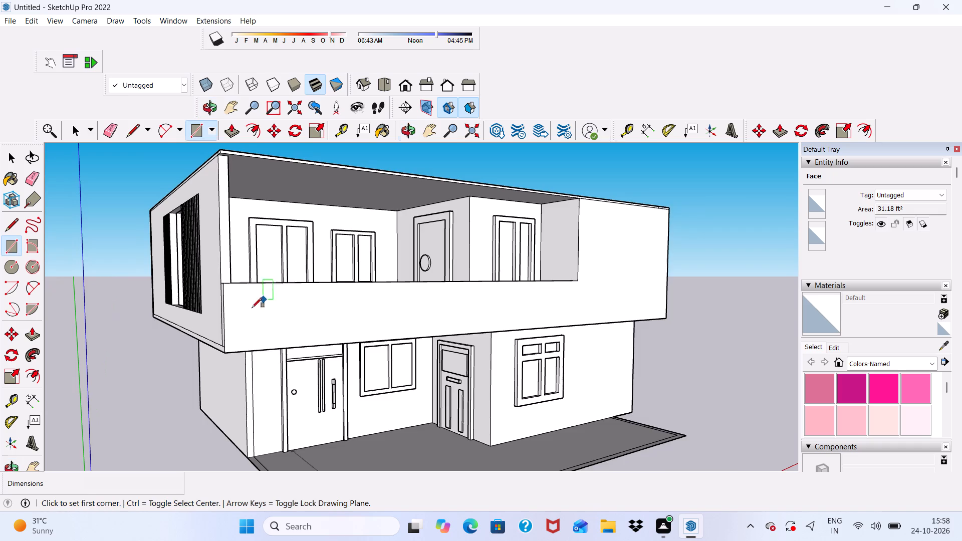
{"action": "scroll", "coordinate": [180, 336], "scroll_direction": "up", "scroll_amount": 3}
{"action": "left_click", "coordinate": [245, 262]}
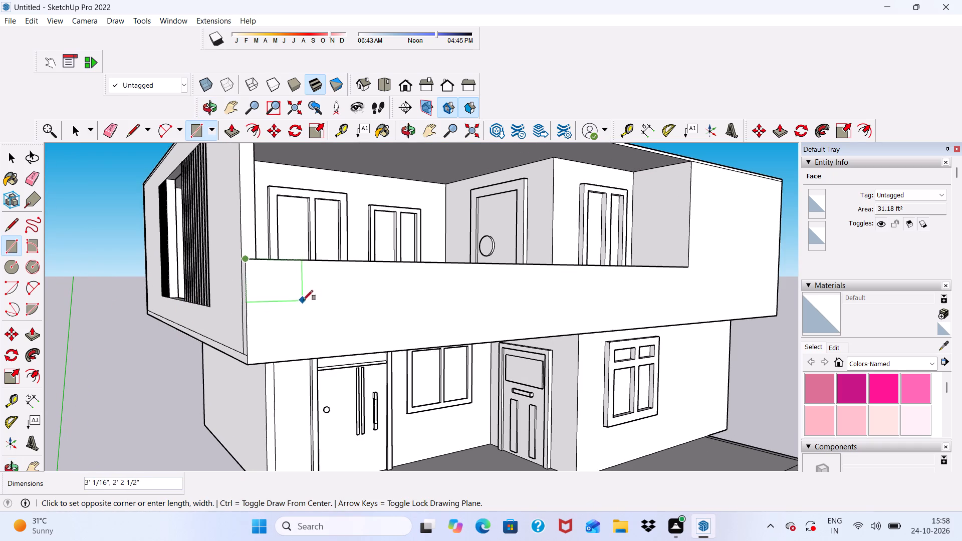
{"action": "left_click", "coordinate": [688, 285]}
{"action": "scroll", "coordinate": [438, 302], "scroll_direction": "down", "scroll_amount": 2}
{"action": "key", "text": "space"}
Push/Pull the upper band on the parapet's front face outward by 1'.
{"action": "middle_click_drag", "start_coordinate": [438, 303], "coordinate": [221, 367]}
{"action": "scroll", "coordinate": [219, 364], "scroll_direction": "up", "scroll_amount": 2}
{"action": "left_click", "coordinate": [249, 295]}
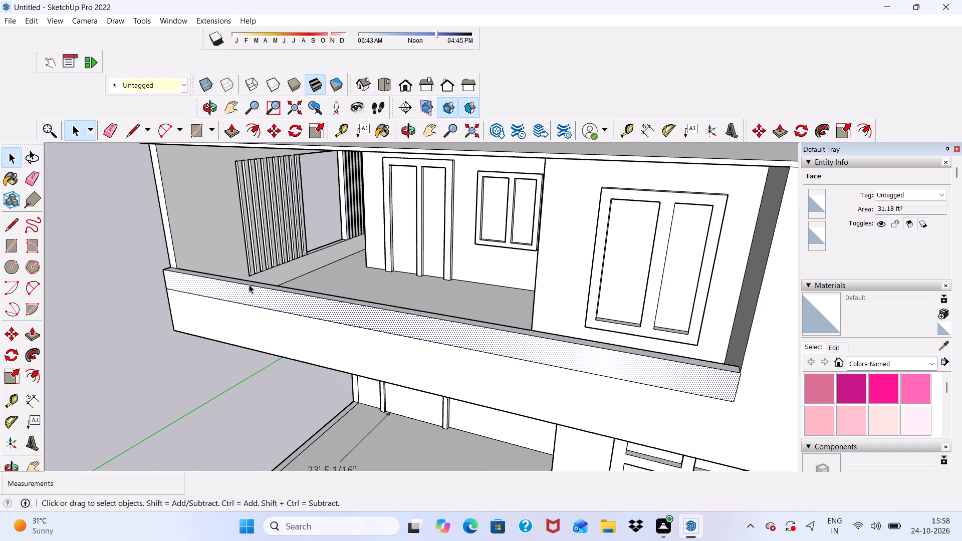
{"action": "left_click", "coordinate": [230, 131]}
{"action": "left_click", "coordinate": [221, 289]}
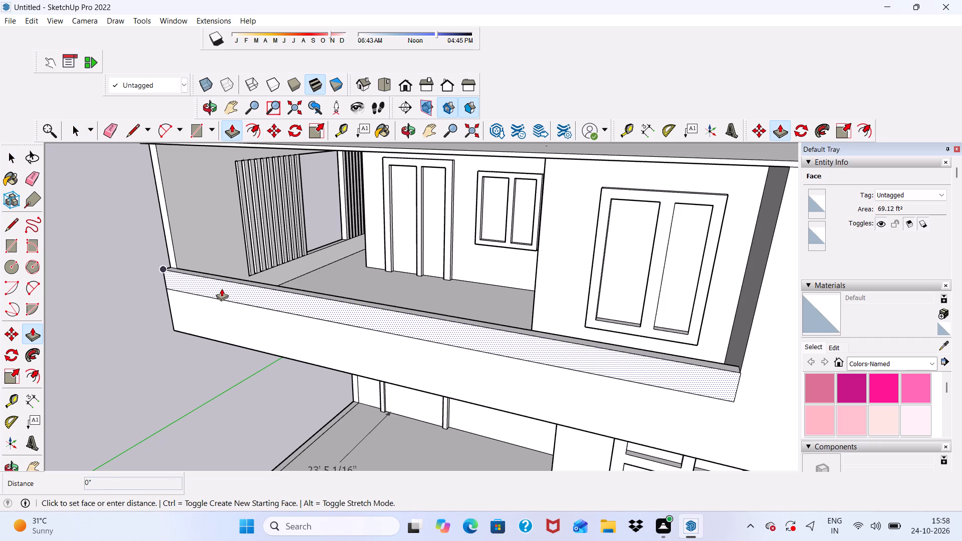
{"action": "type", "text": "1'"}
{"action": "key", "text": "Return"}
Push/Pull the underside of the projecting parapet band downward by about 6".
{"action": "scroll", "coordinate": [209, 301], "scroll_direction": "down", "scroll_amount": 7}
{"action": "middle_click_drag", "start_coordinate": [302, 302], "coordinate": [404, 169]}
{"action": "scroll", "coordinate": [404, 169], "scroll_direction": "up", "scroll_amount": 3}
{"action": "scroll", "coordinate": [401, 172], "scroll_direction": "down", "scroll_amount": 3}
{"action": "middle_click_drag", "start_coordinate": [392, 226], "coordinate": [360, 315]}
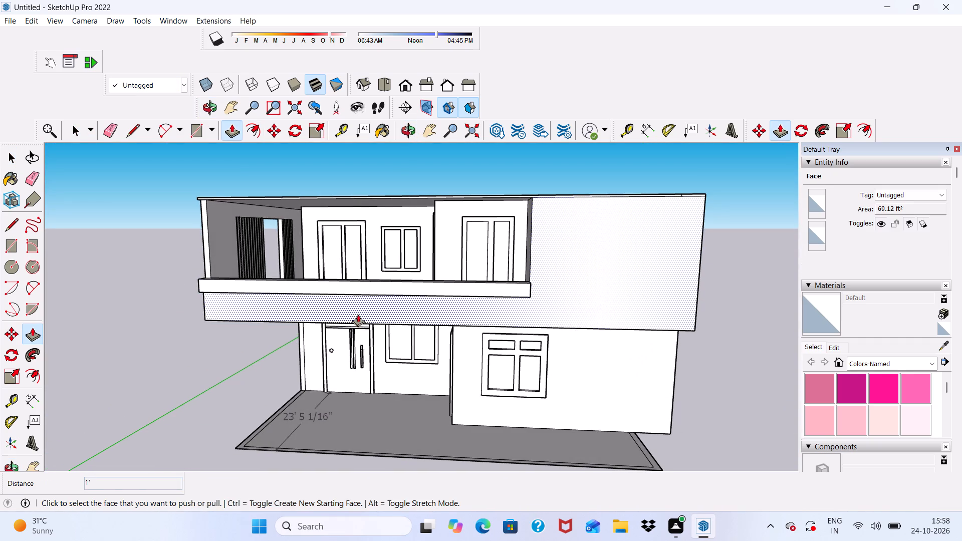
{"action": "middle_click_drag", "start_coordinate": [334, 316], "coordinate": [343, 289]}
{"action": "scroll", "coordinate": [343, 289], "scroll_direction": "up", "scroll_amount": 8}
{"action": "scroll", "coordinate": [269, 232], "scroll_direction": "up", "scroll_amount": 1}
{"action": "middle_click_drag", "start_coordinate": [247, 269], "coordinate": [291, 191]}
{"action": "scroll", "coordinate": [404, 153], "scroll_direction": "up", "scroll_amount": 3}
{"action": "left_click", "coordinate": [407, 148]}
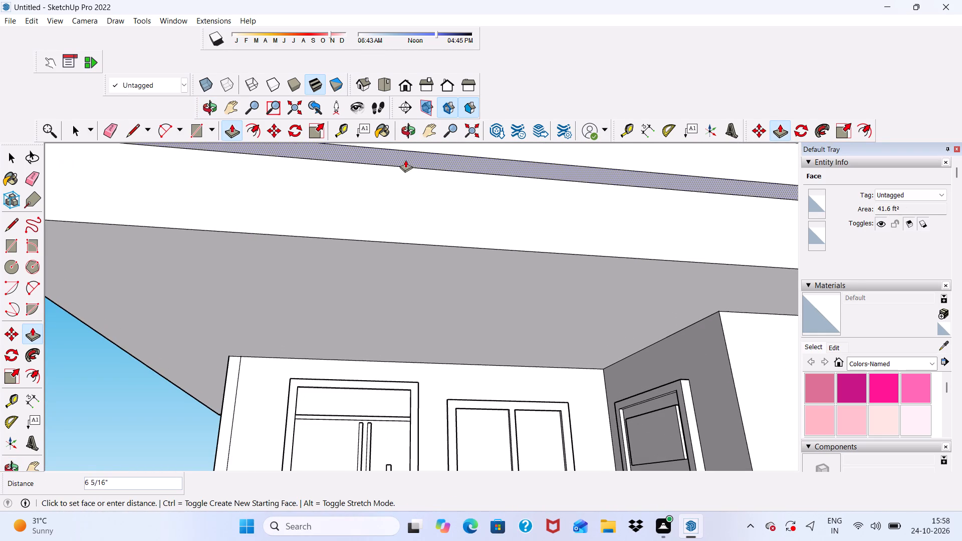
{"action": "left_click", "coordinate": [405, 163]}
{"action": "scroll", "coordinate": [318, 213], "scroll_direction": "down", "scroll_amount": 10}
{"action": "middle_click_drag", "start_coordinate": [353, 245], "coordinate": [422, 374]}
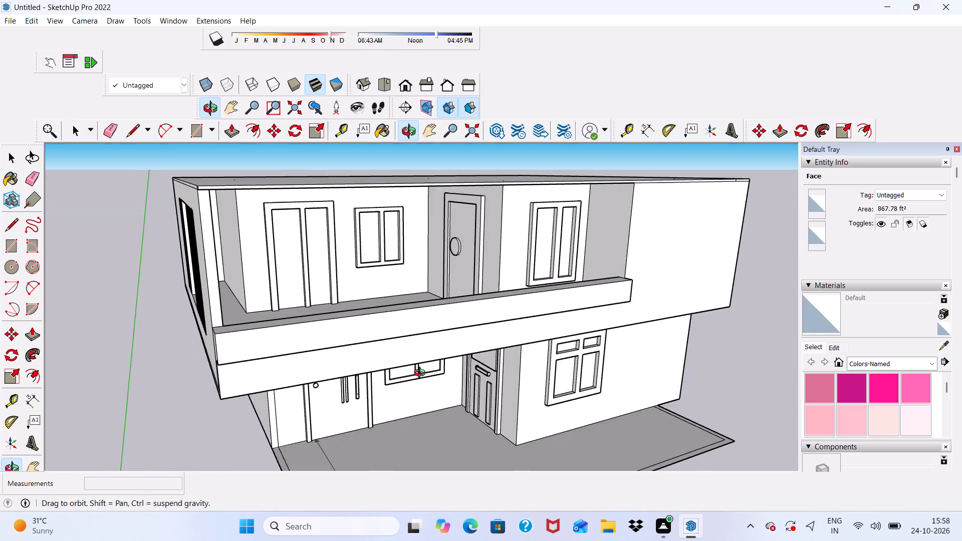
{"action": "middle_click_drag", "start_coordinate": [422, 374], "coordinate": [422, 373]}
{"action": "scroll", "coordinate": [198, 349], "scroll_direction": "up", "scroll_amount": 3}
{"action": "key", "text": "space"}
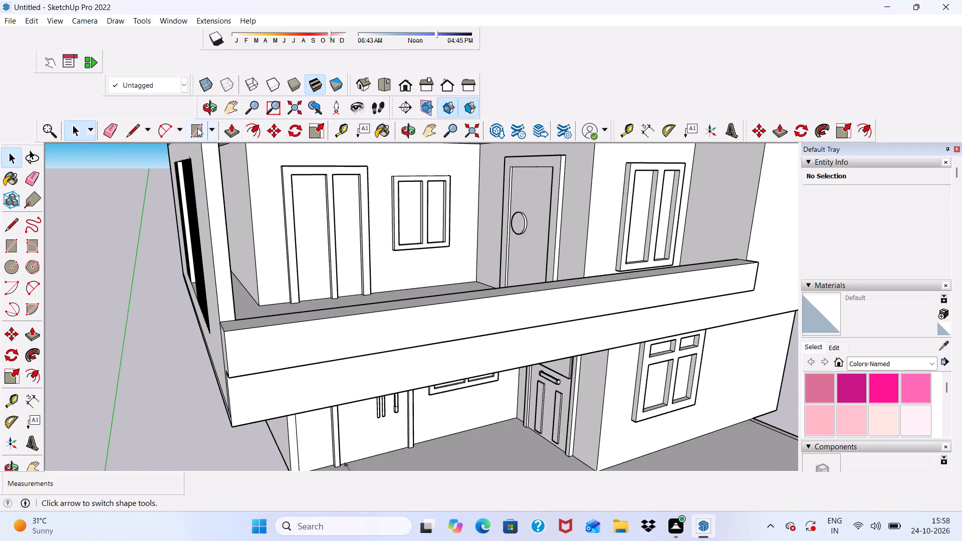
Draw a column-base rectangle across the full depth of the parapet's top at the outer corner beside the vertical-member wall.
{"action": "left_click", "coordinate": [189, 129]}
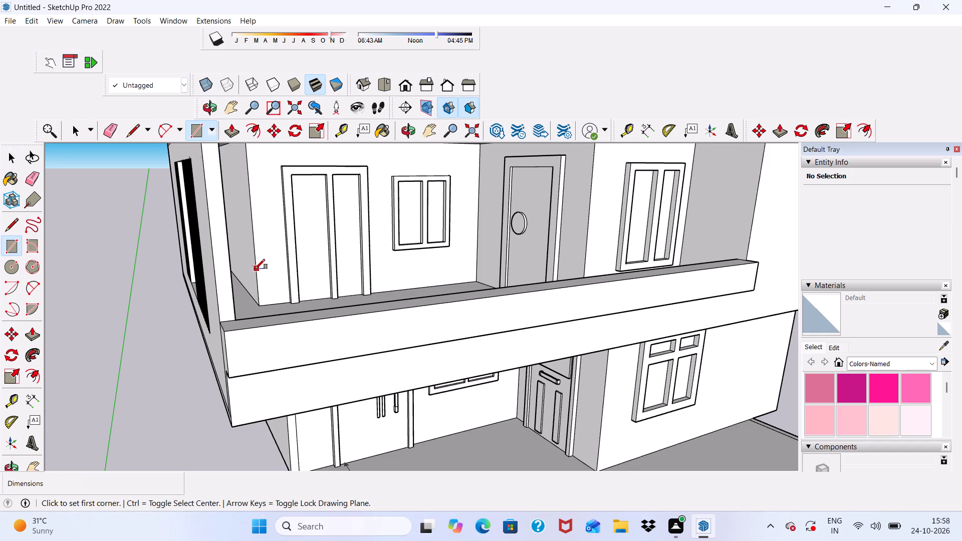
{"action": "middle_click_drag", "start_coordinate": [255, 269], "coordinate": [243, 343]}
{"action": "scroll", "coordinate": [202, 423], "scroll_direction": "up", "scroll_amount": 1}
{"action": "scroll", "coordinate": [193, 266], "scroll_direction": "down", "scroll_amount": 5}
{"action": "scroll", "coordinate": [210, 430], "scroll_direction": "up", "scroll_amount": 4}
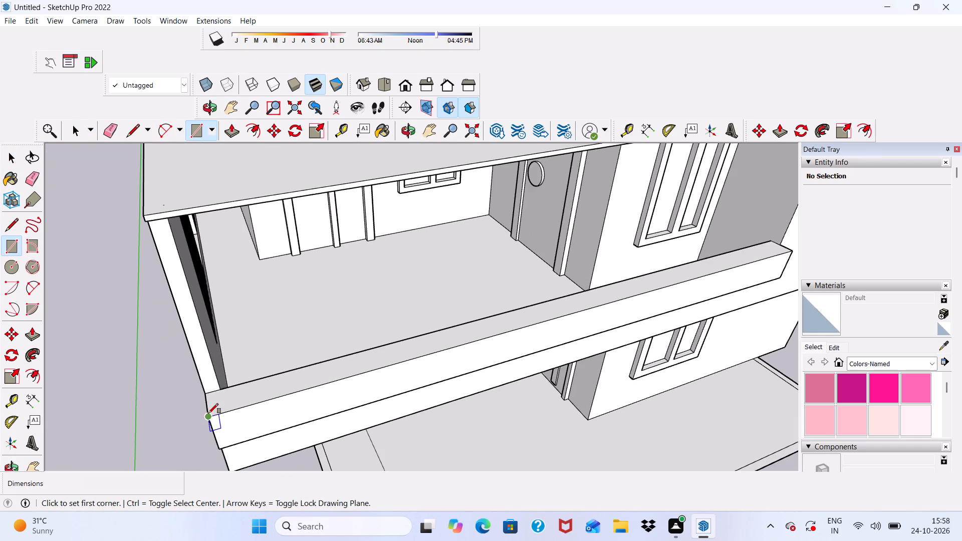
{"action": "left_click", "coordinate": [208, 419]}
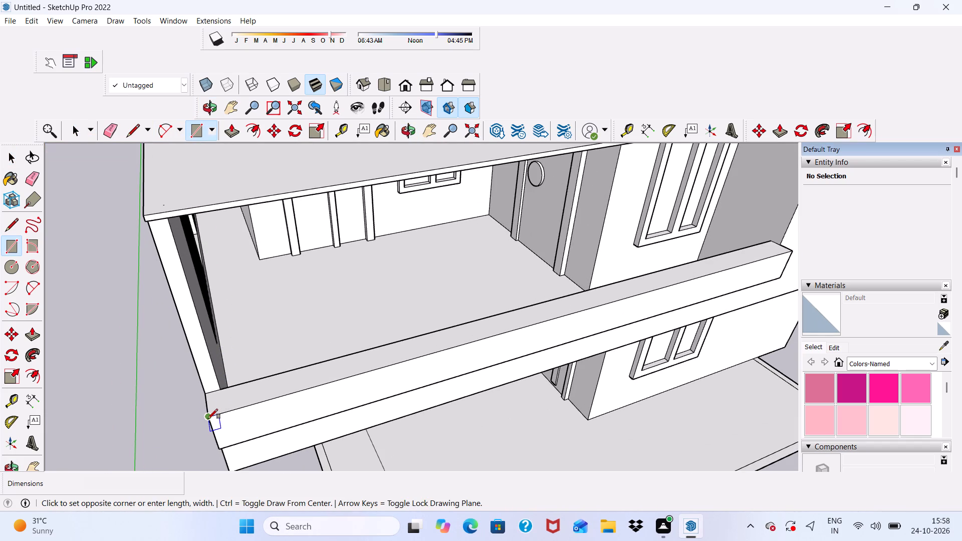
{"action": "left_click", "coordinate": [249, 384]}
{"action": "key", "text": "space"}
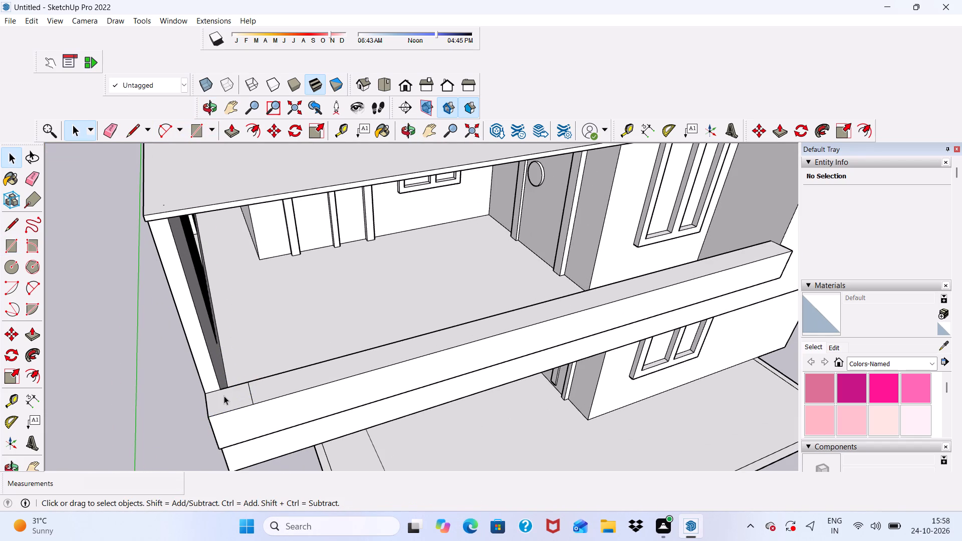
Push/Pull the corner rectangle on the parapet up about 10' 4" to roof level to form a column.
{"action": "left_click", "coordinate": [224, 396]}
{"action": "left_click", "coordinate": [230, 128]}
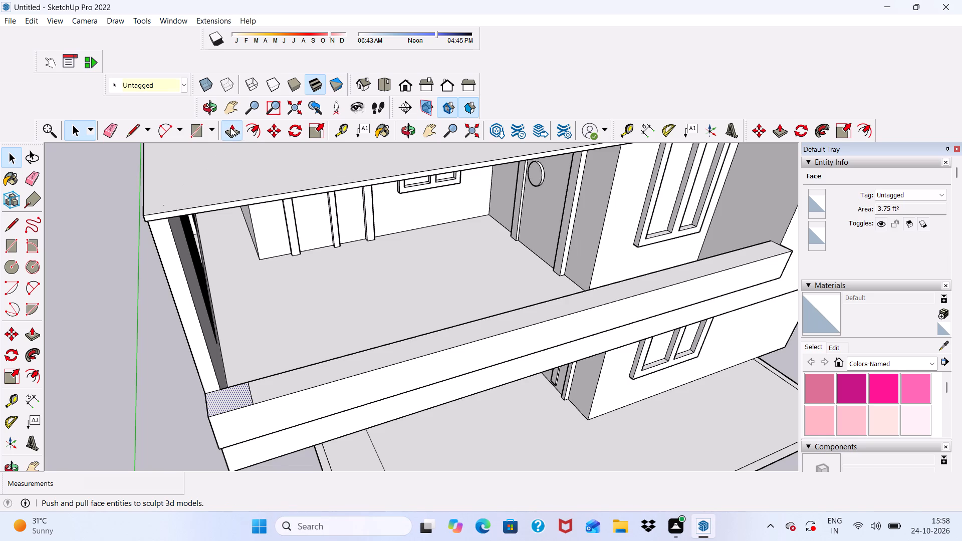
{"action": "scroll", "coordinate": [194, 367], "scroll_direction": "up", "scroll_amount": 2}
{"action": "left_click", "coordinate": [220, 412]}
{"action": "scroll", "coordinate": [203, 293], "scroll_direction": "down", "scroll_amount": 4}
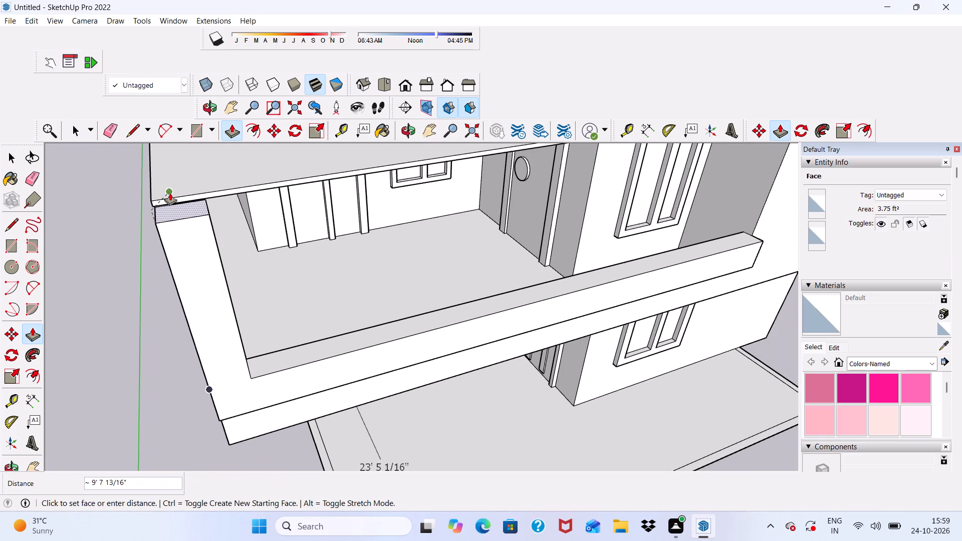
{"action": "left_click", "coordinate": [216, 184]}
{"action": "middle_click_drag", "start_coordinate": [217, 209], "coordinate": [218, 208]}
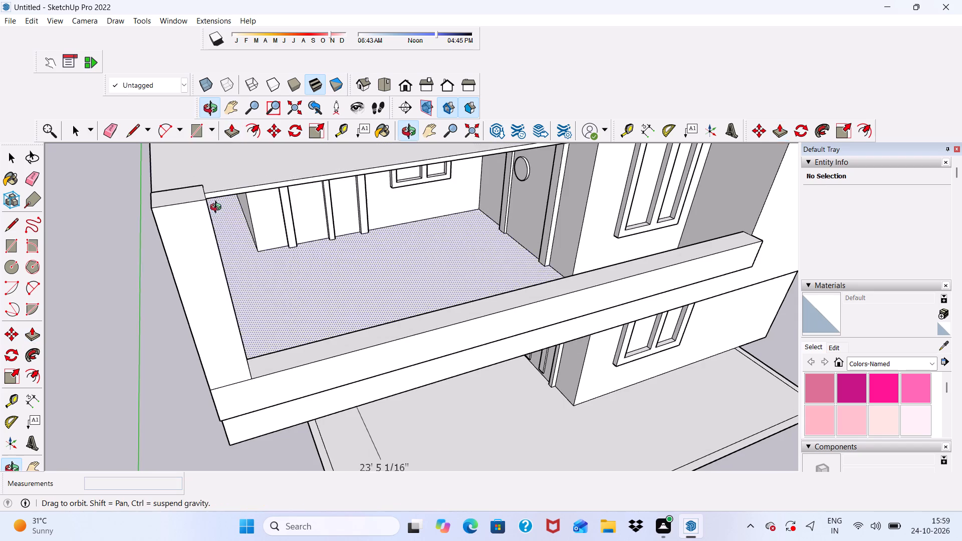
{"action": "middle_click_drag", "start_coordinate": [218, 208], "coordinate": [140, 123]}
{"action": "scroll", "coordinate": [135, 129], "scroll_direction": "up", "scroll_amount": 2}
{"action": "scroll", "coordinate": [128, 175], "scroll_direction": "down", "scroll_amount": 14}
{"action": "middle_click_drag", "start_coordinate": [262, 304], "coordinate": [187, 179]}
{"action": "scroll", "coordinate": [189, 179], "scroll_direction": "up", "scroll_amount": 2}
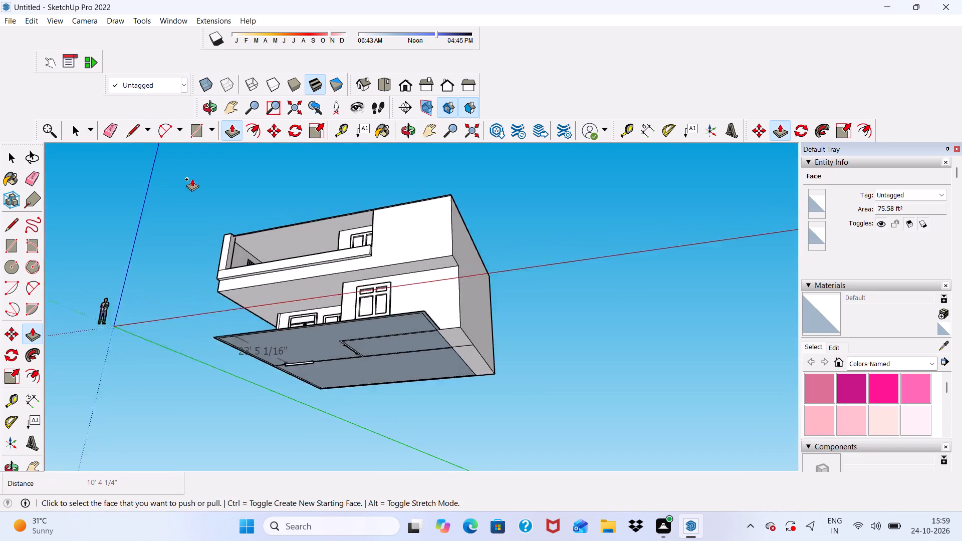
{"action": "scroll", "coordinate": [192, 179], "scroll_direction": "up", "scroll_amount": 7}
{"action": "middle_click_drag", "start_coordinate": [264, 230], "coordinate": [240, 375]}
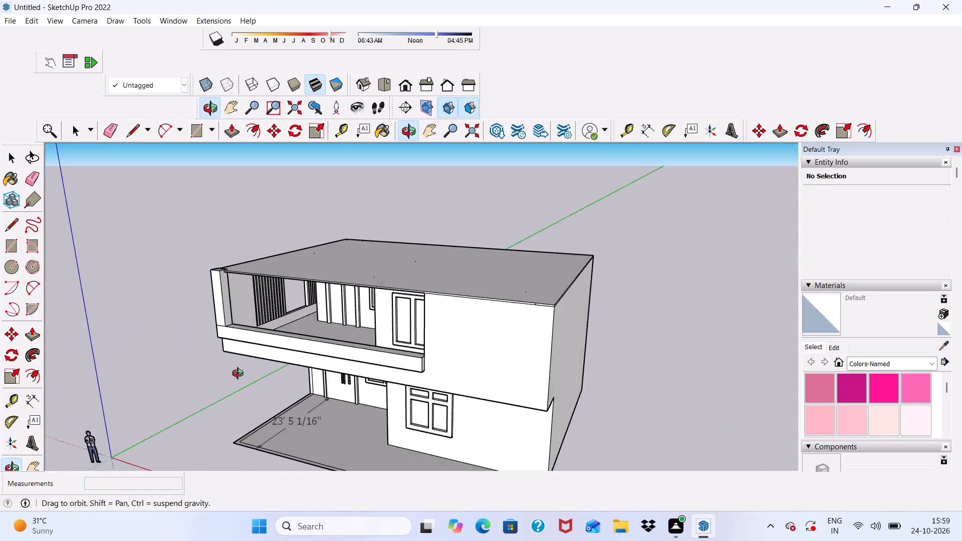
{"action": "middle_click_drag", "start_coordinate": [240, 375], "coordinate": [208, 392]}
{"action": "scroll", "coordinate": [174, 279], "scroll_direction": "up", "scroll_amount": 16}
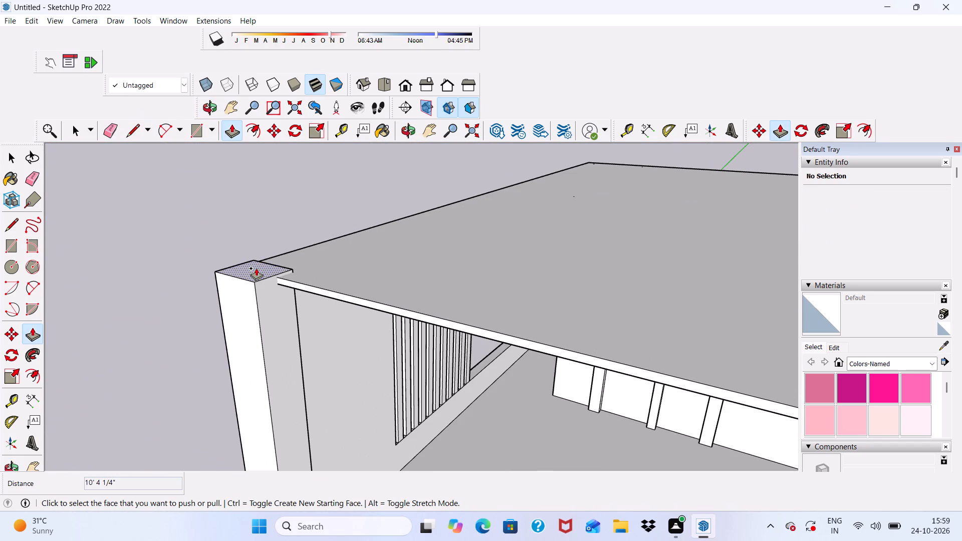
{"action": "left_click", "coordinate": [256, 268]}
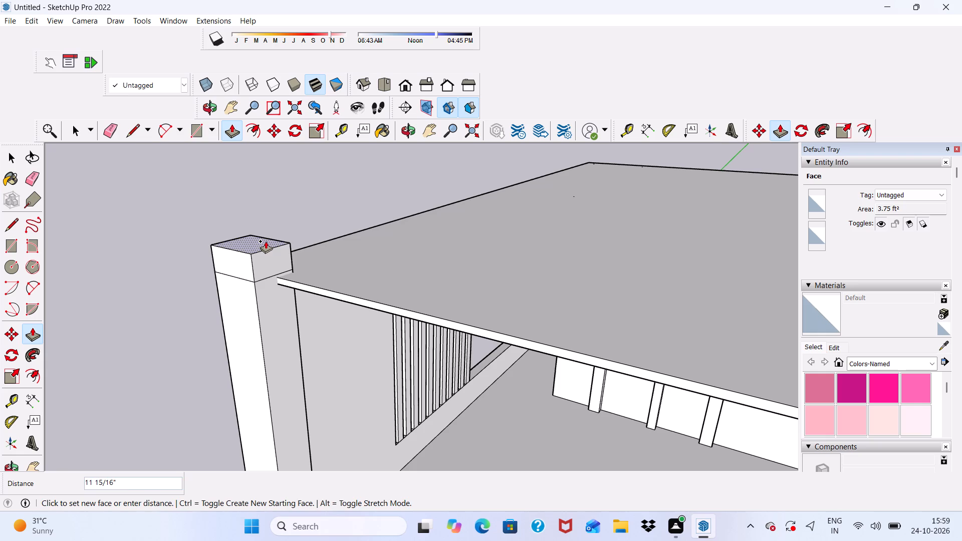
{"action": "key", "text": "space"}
Undo the last upward pull of the corner column on the balcony parapet.
{"action": "left_click", "coordinate": [258, 260]}
{"action": "scroll", "coordinate": [252, 280], "scroll_direction": "up", "scroll_amount": 3}
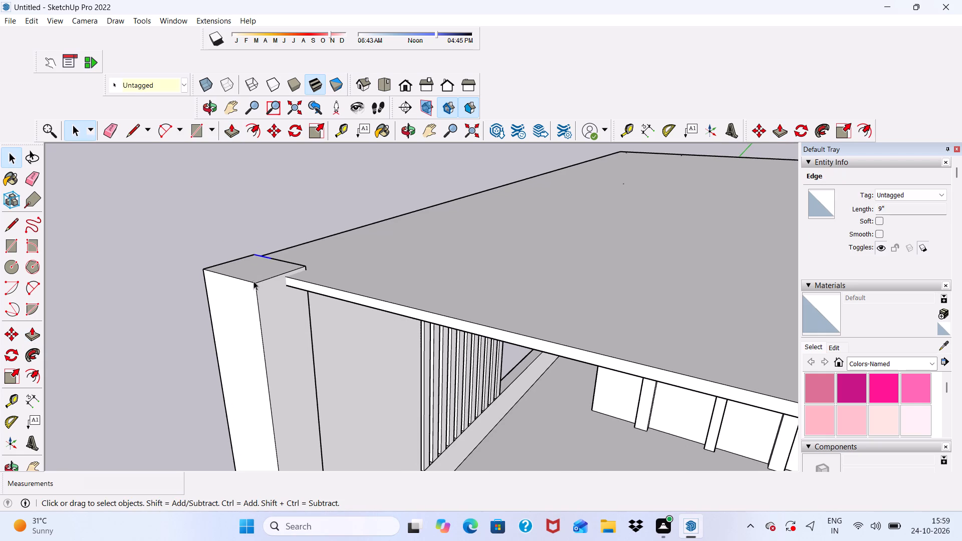
{"action": "scroll", "coordinate": [250, 262], "scroll_direction": "up", "scroll_amount": 2}
{"action": "left_click", "coordinate": [252, 269]}
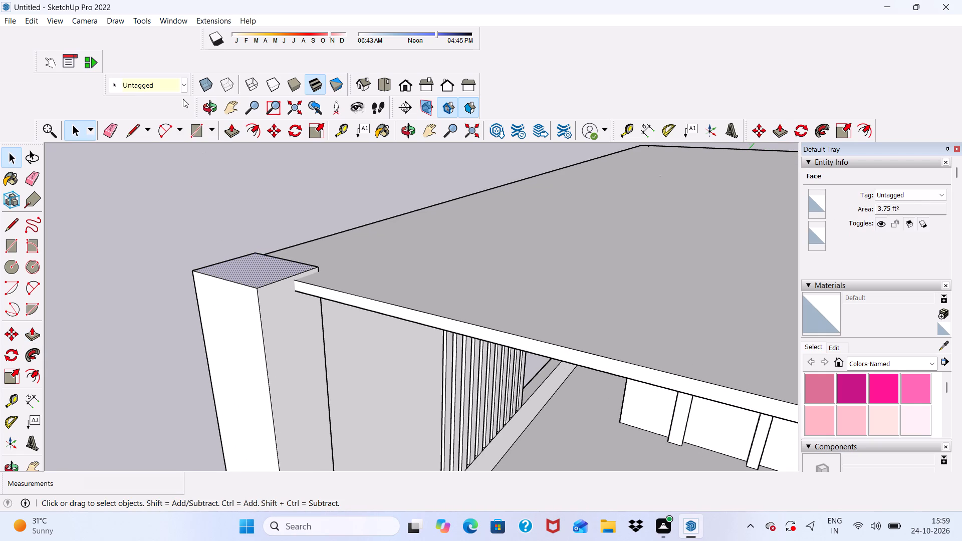
{"action": "scroll", "coordinate": [305, 193], "scroll_direction": "down", "scroll_amount": 4}
{"action": "middle_click_drag", "start_coordinate": [314, 220], "coordinate": [318, 273]}
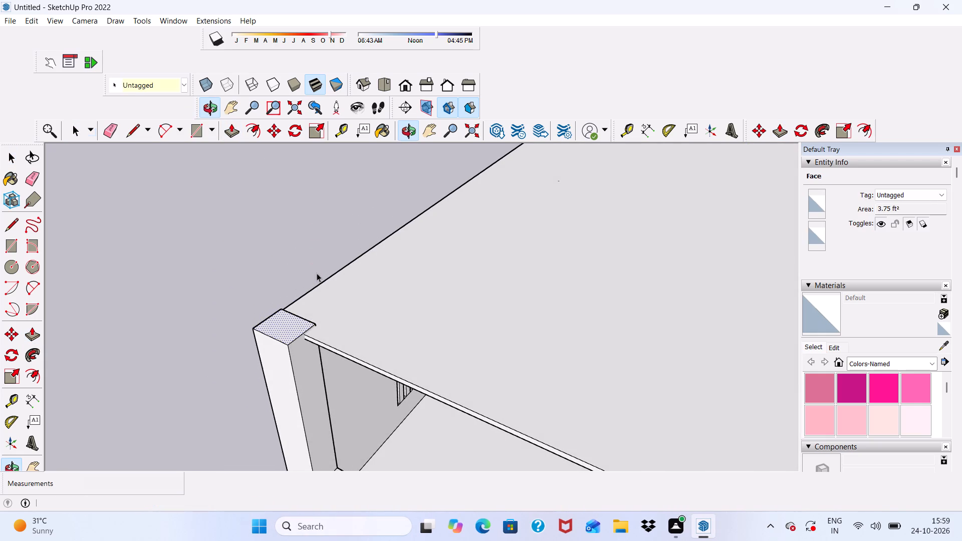
{"action": "key", "text": "ctrl+z"}
Offset the outline of the roof's top face inward by 9".
{"action": "scroll", "coordinate": [315, 341], "scroll_direction": "up", "scroll_amount": 1}
{"action": "left_click", "coordinate": [312, 316]}
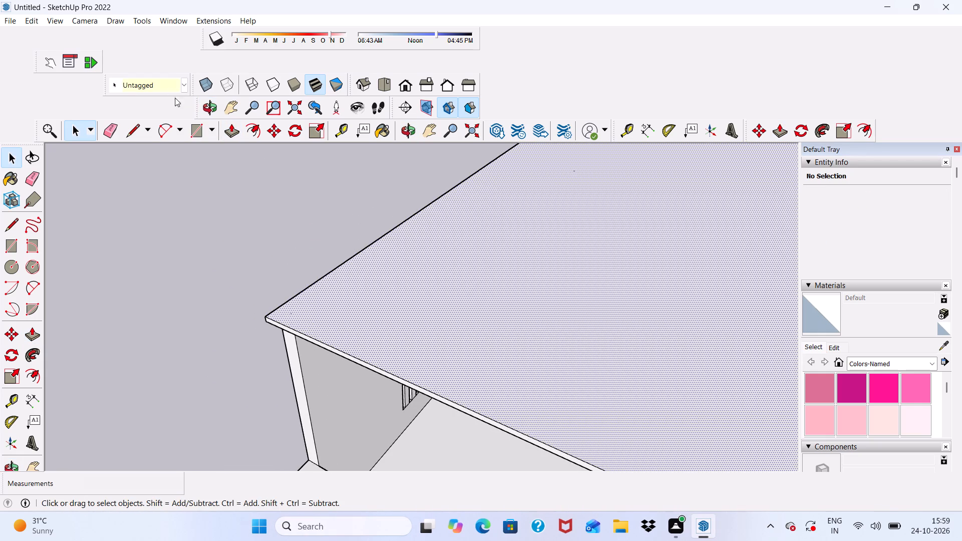
{"action": "left_click", "coordinate": [256, 129]}
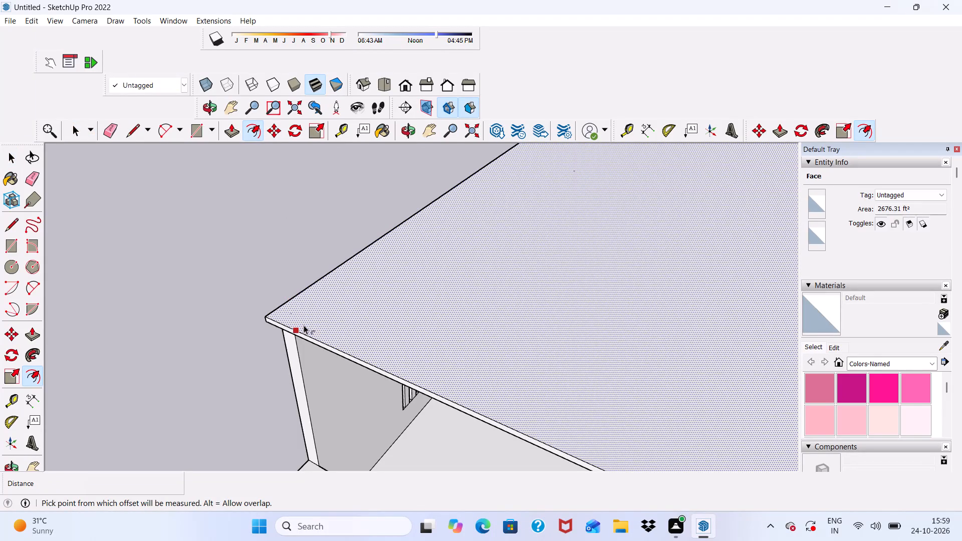
{"action": "left_click", "coordinate": [304, 326]}
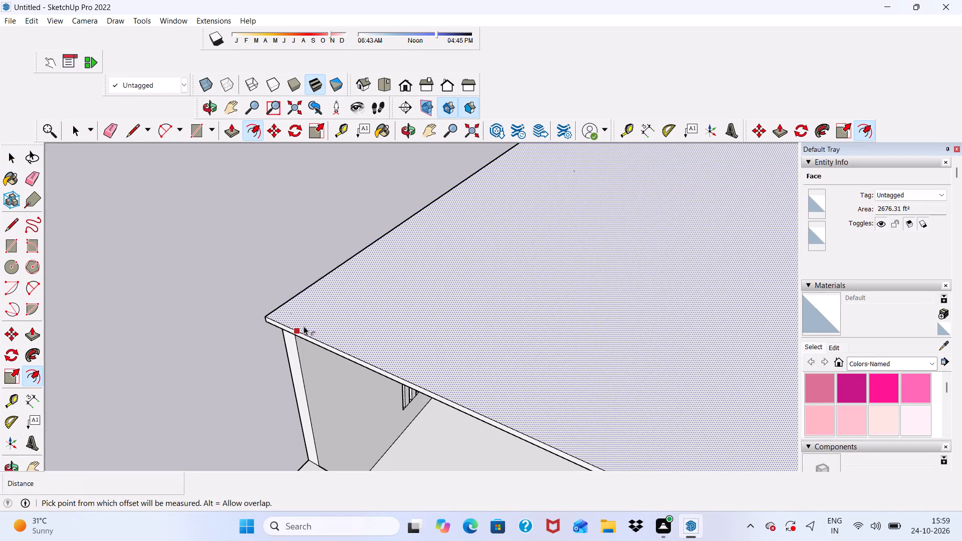
{"action": "type", "text": "9\""}
{"action": "key", "text": "Return"}
{"action": "key", "text": "space"}
Push/Pull the 9" border strip around the roof edge up 3' to form a roof parapet.
{"action": "scroll", "coordinate": [317, 308], "scroll_direction": "up", "scroll_amount": 3}
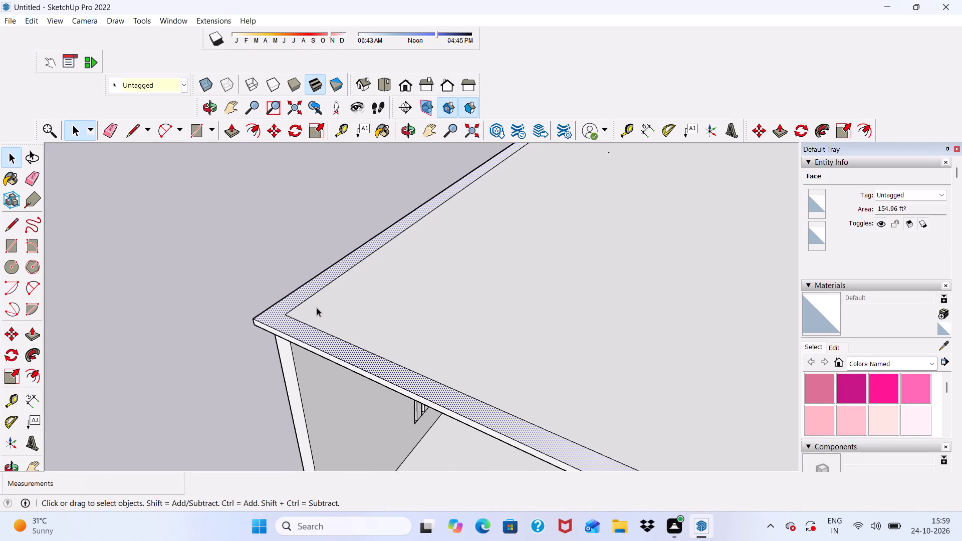
{"action": "scroll", "coordinate": [291, 339], "scroll_direction": "up", "scroll_amount": 3}
{"action": "left_click", "coordinate": [283, 331]}
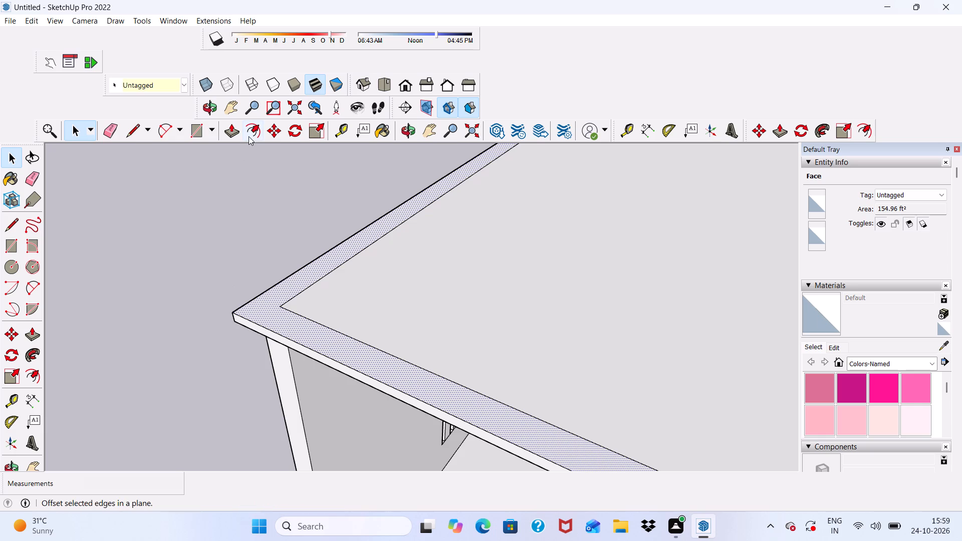
{"action": "left_click", "coordinate": [229, 129]}
{"action": "scroll", "coordinate": [305, 309], "scroll_direction": "up", "scroll_amount": 1}
{"action": "left_click", "coordinate": [297, 326]}
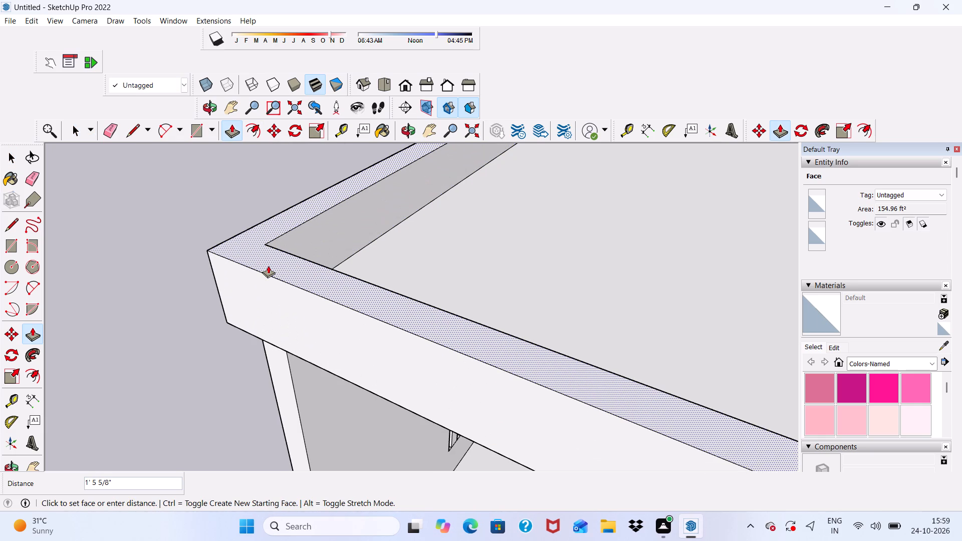
{"action": "type", "text": "3'"}
{"action": "key", "text": "Return"}
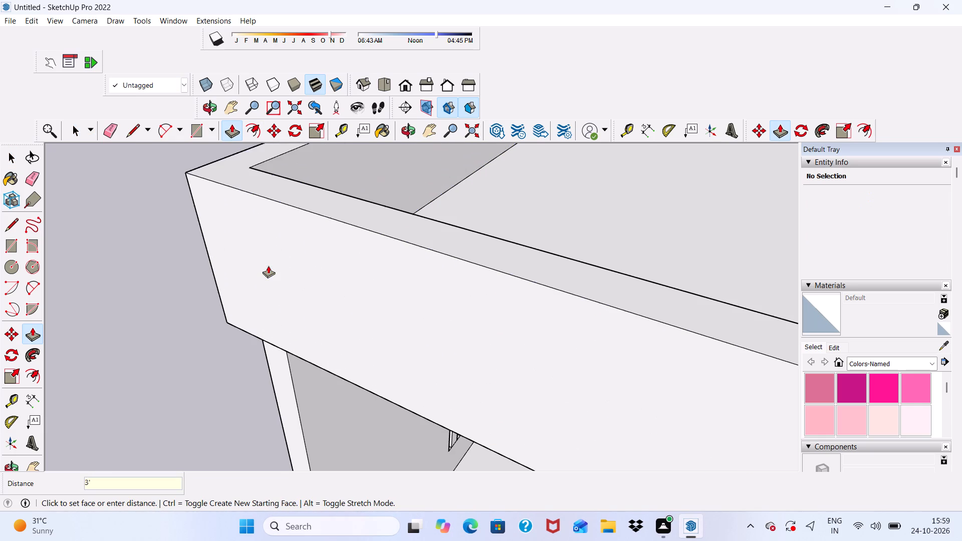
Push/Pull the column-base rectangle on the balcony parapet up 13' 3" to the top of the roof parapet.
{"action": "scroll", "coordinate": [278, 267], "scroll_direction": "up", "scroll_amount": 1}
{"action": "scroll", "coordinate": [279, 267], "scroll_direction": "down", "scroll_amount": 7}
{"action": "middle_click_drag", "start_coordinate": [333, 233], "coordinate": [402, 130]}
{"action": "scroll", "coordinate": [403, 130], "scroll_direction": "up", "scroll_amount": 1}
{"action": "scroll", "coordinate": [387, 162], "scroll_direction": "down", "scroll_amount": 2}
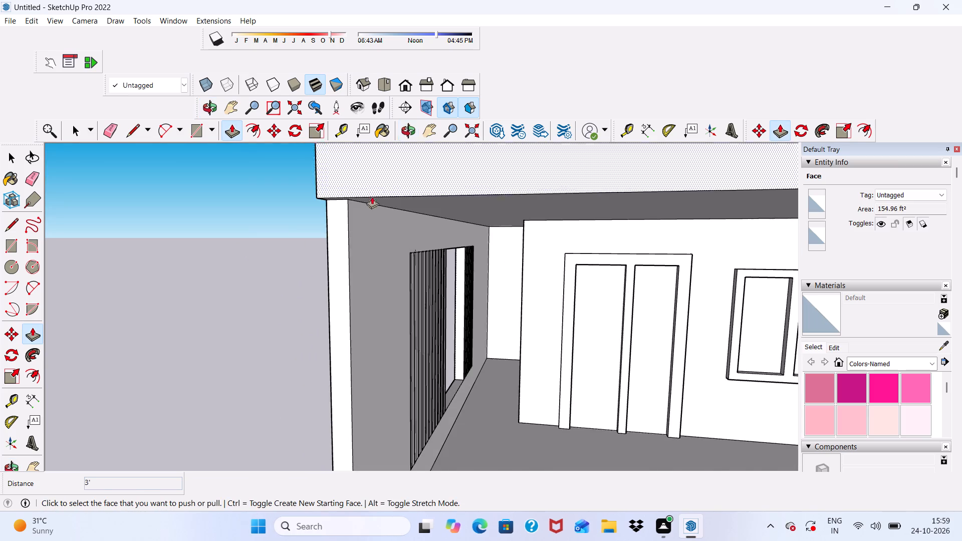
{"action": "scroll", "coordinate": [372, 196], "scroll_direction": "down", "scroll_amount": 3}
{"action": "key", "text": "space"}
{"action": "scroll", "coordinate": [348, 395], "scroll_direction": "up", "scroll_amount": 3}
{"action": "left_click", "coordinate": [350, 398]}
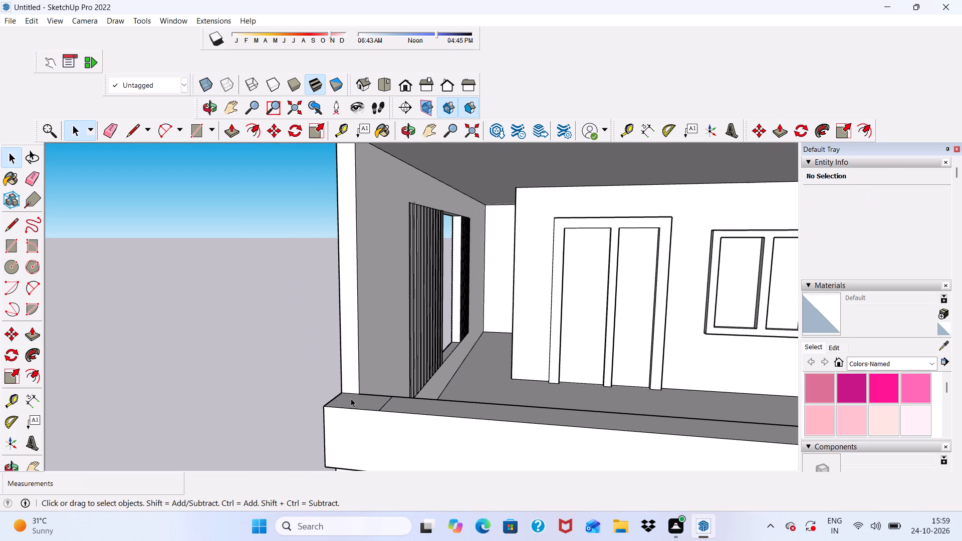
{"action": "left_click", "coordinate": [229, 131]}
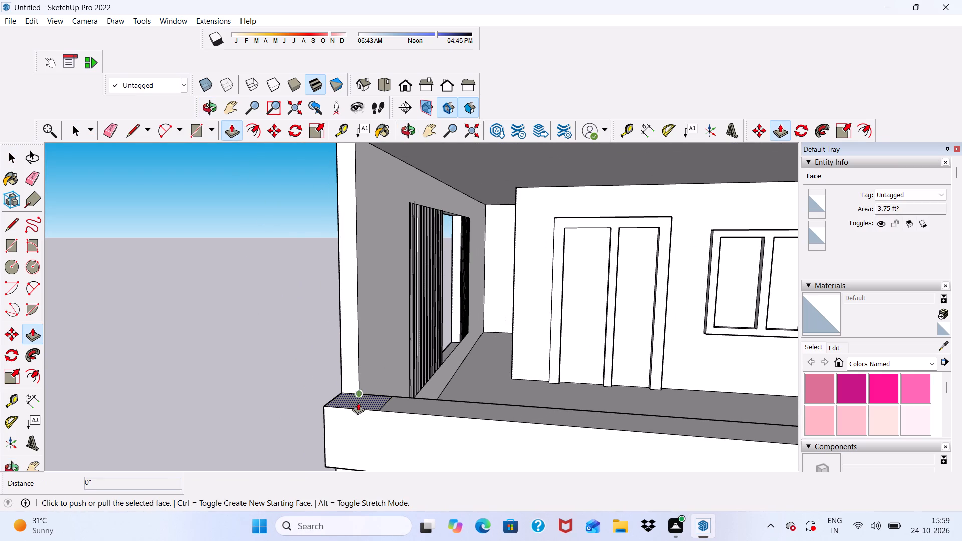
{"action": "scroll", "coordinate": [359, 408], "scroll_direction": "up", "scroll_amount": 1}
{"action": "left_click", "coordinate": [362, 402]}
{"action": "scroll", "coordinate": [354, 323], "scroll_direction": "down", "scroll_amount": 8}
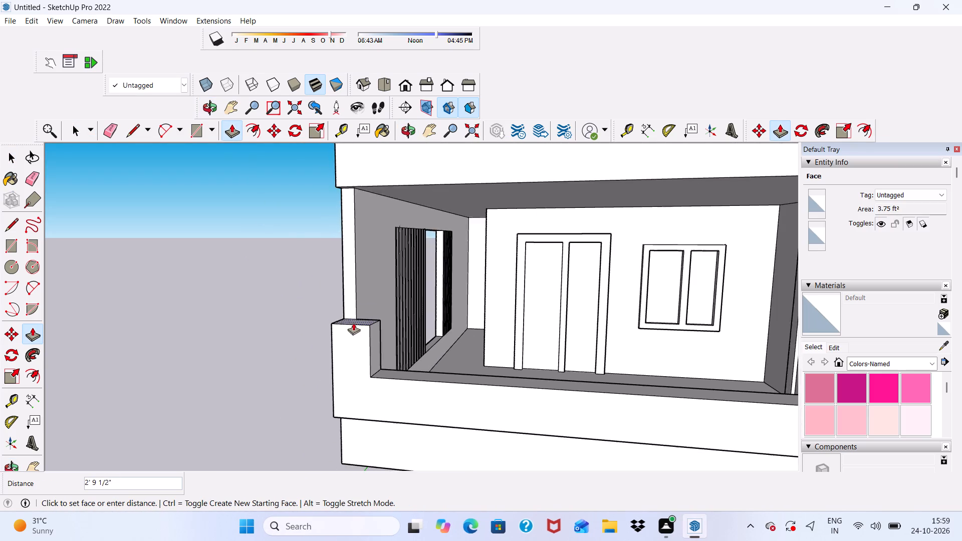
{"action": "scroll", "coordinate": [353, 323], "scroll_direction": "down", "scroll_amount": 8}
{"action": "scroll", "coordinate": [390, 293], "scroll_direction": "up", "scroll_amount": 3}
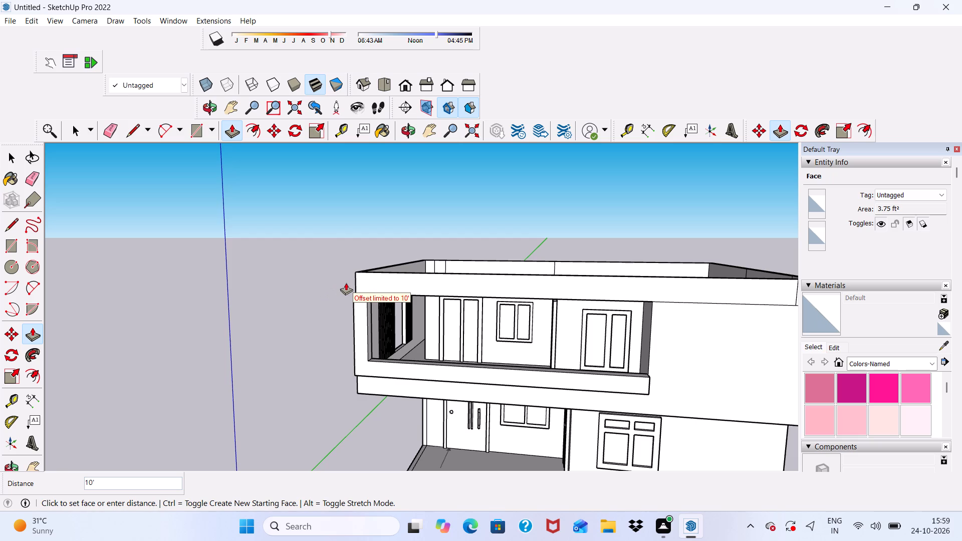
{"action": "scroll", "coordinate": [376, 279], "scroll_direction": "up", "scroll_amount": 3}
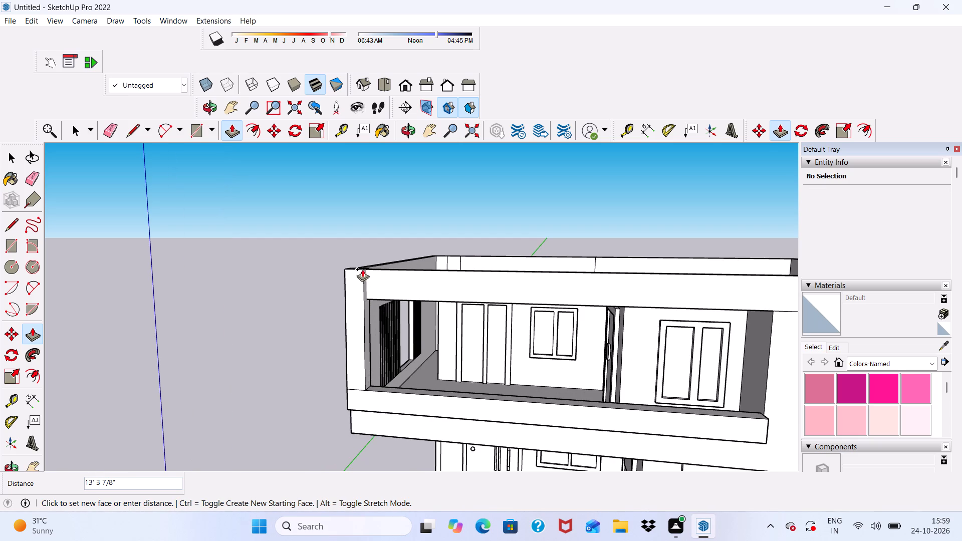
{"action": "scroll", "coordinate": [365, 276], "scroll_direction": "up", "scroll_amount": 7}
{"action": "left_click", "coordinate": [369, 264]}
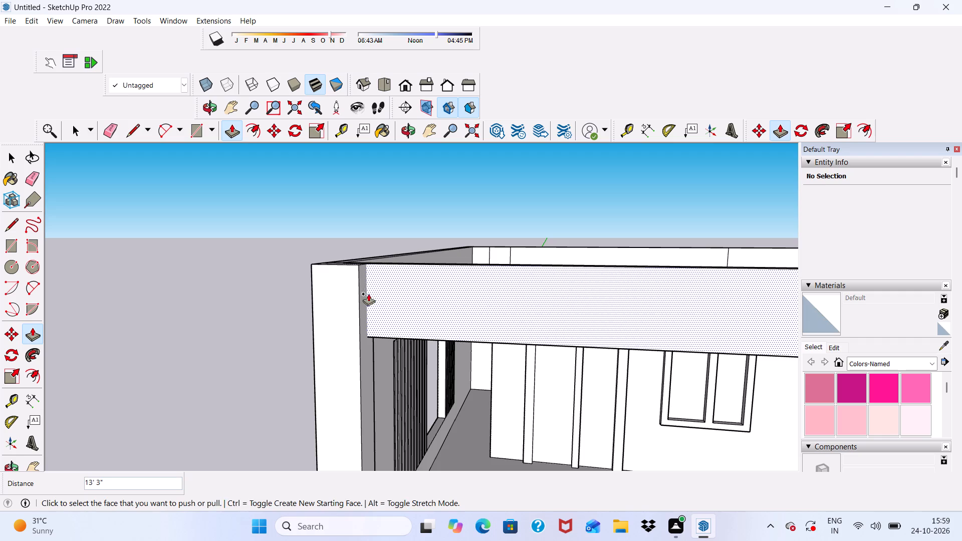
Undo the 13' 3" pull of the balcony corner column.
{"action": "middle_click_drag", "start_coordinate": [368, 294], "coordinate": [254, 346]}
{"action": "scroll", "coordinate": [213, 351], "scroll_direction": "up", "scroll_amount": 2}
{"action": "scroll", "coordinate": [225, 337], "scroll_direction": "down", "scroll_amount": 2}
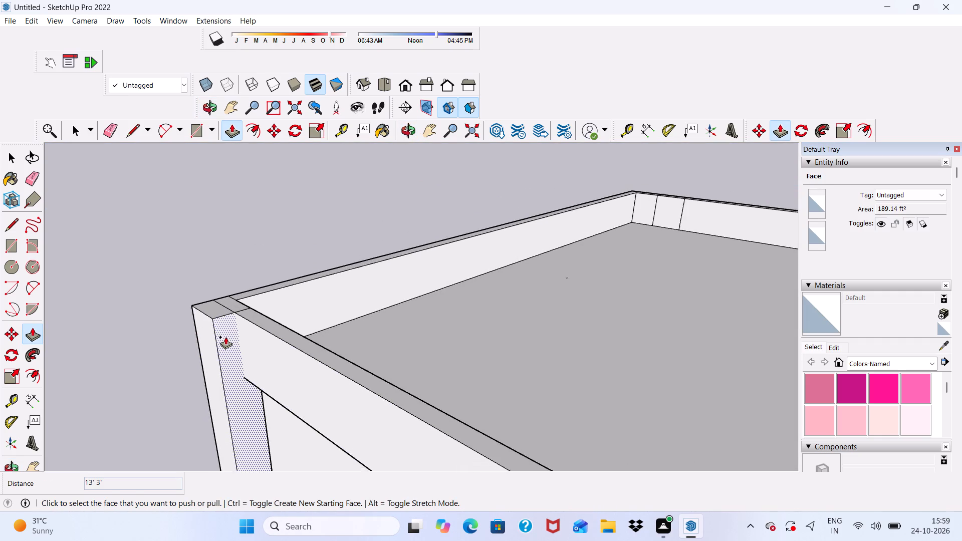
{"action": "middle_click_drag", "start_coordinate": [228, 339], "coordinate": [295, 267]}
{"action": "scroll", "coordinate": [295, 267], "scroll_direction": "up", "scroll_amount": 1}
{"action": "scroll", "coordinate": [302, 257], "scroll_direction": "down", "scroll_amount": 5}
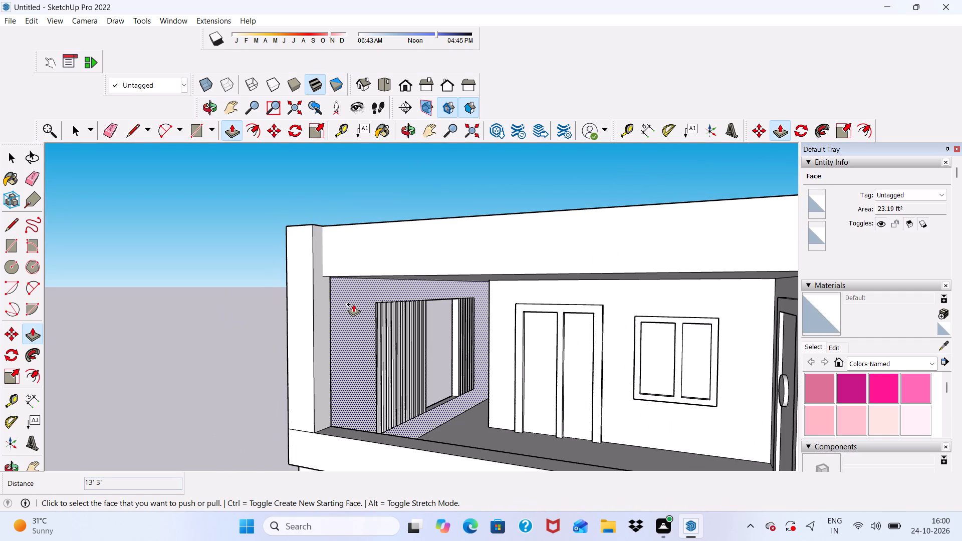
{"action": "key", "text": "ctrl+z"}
Push/Pull the column-base rectangle on the balcony parapet up 10' to the underside of the roof slab.
{"action": "scroll", "coordinate": [353, 304], "scroll_direction": "down", "scroll_amount": 1, "text": "ctrl"}
{"action": "scroll", "coordinate": [257, 375], "scroll_direction": "down", "scroll_amount": 1}
{"action": "scroll", "coordinate": [317, 386], "scroll_direction": "up", "scroll_amount": 6}
{"action": "left_click", "coordinate": [298, 415]}
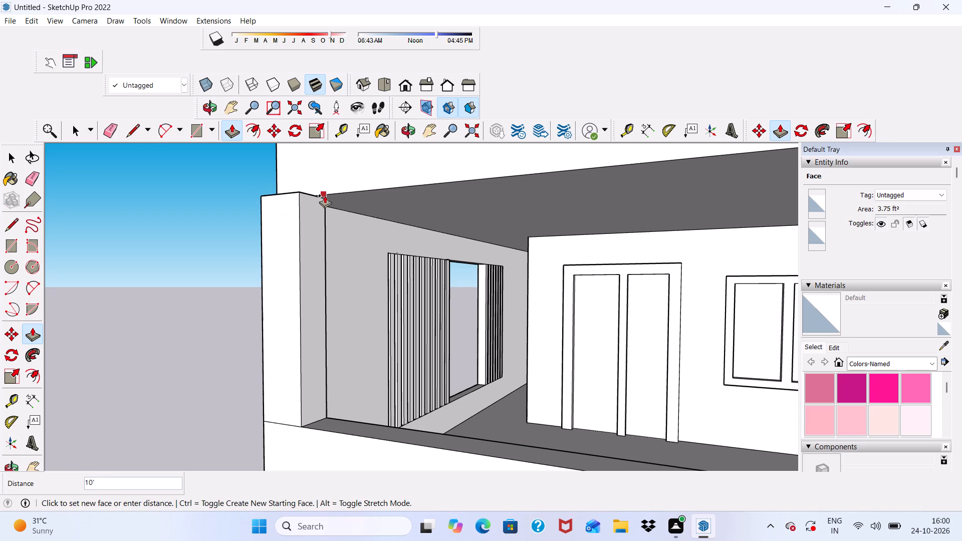
{"action": "left_click", "coordinate": [326, 195]}
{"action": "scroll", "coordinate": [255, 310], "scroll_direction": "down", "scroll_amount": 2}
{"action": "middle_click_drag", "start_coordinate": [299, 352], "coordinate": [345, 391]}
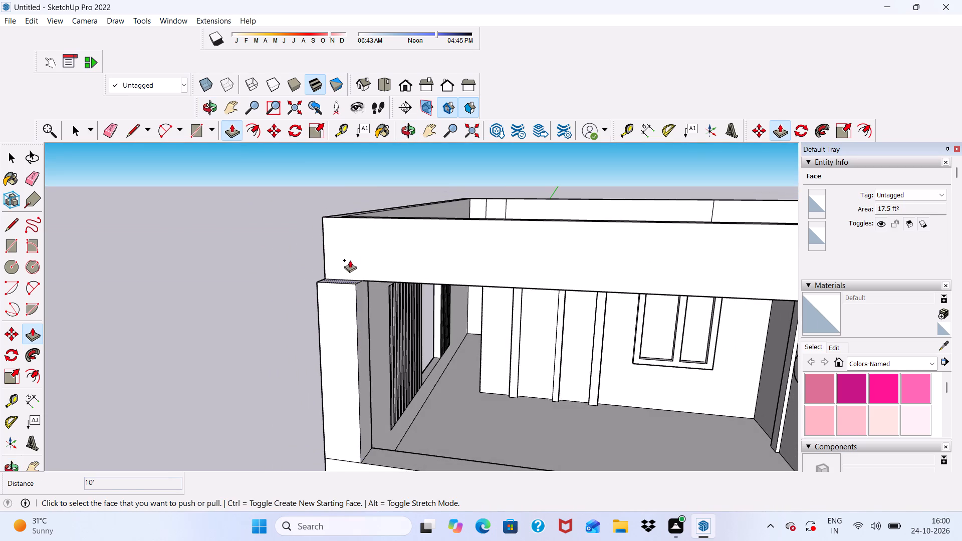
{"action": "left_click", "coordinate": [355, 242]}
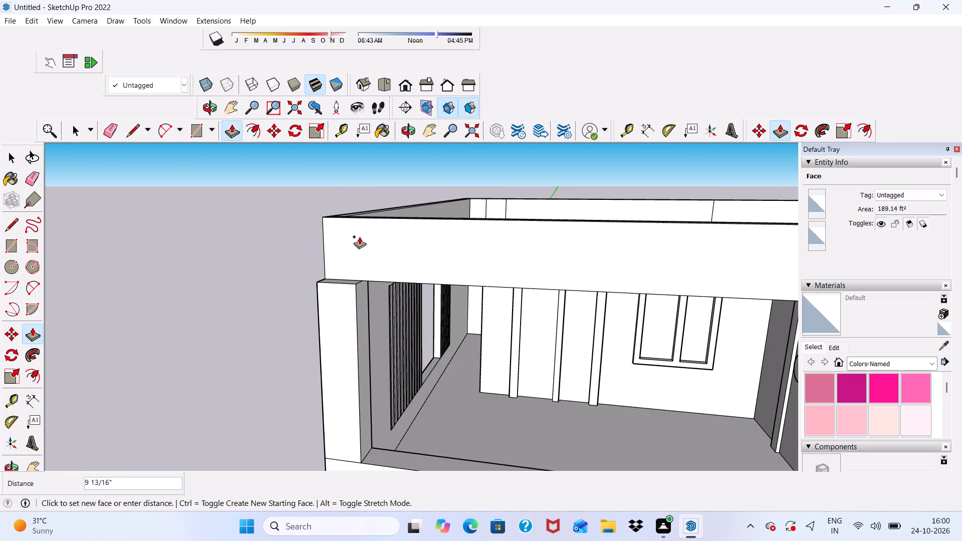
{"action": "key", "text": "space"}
Draw a rectangle about 1' 9" by 8 11/16" at the top of the column's inner side face, spanning its depth.
{"action": "middle_click_drag", "start_coordinate": [360, 238], "coordinate": [368, 306]}
{"action": "scroll", "coordinate": [368, 298], "scroll_direction": "down", "scroll_amount": 1}
{"action": "scroll", "coordinate": [353, 400], "scroll_direction": "up", "scroll_amount": 2}
{"action": "scroll", "coordinate": [363, 358], "scroll_direction": "down", "scroll_amount": 3}
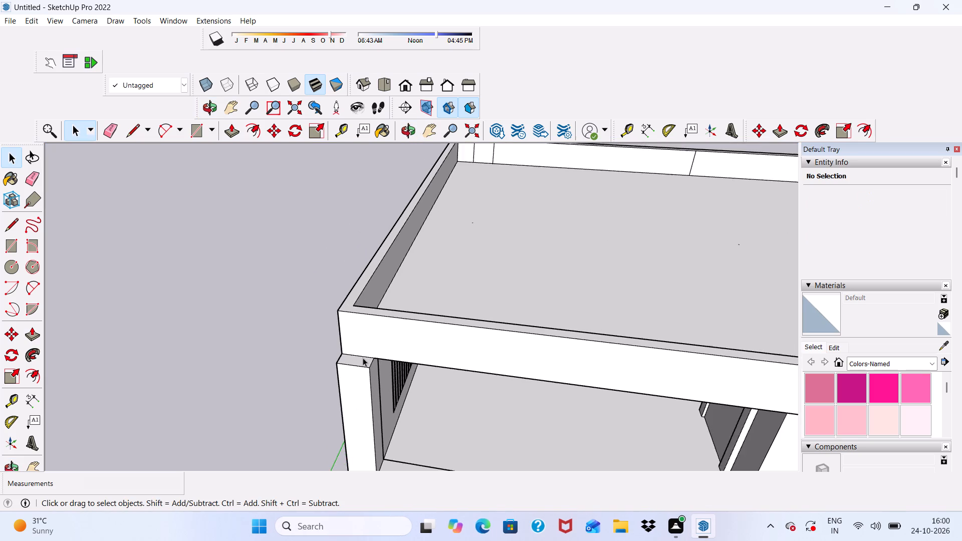
{"action": "scroll", "coordinate": [363, 358], "scroll_direction": "up", "scroll_amount": 3}
{"action": "middle_click_drag", "start_coordinate": [370, 364], "coordinate": [349, 274]}
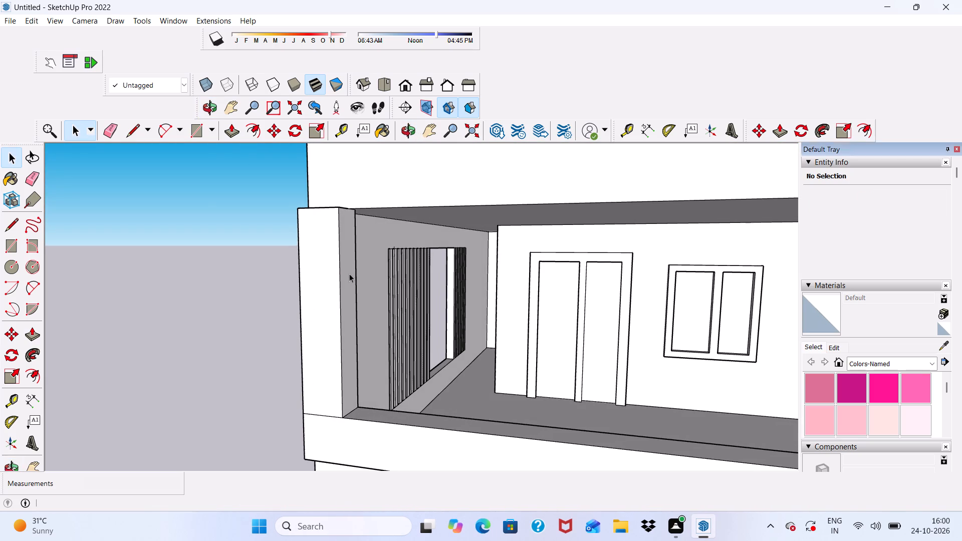
{"action": "left_click", "coordinate": [195, 128]}
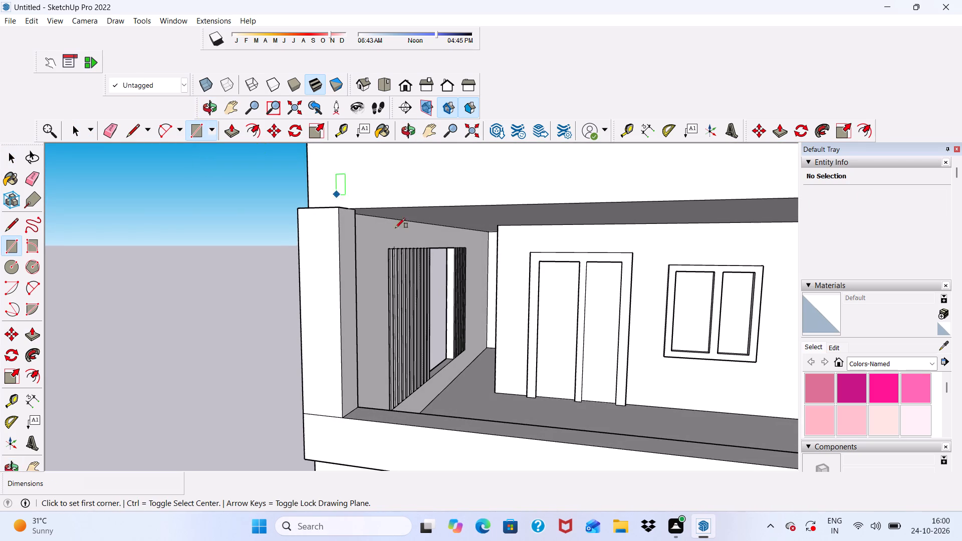
{"action": "scroll", "coordinate": [399, 234], "scroll_direction": "up", "scroll_amount": 1}
{"action": "scroll", "coordinate": [335, 208], "scroll_direction": "up", "scroll_amount": 2}
{"action": "left_click", "coordinate": [326, 203]}
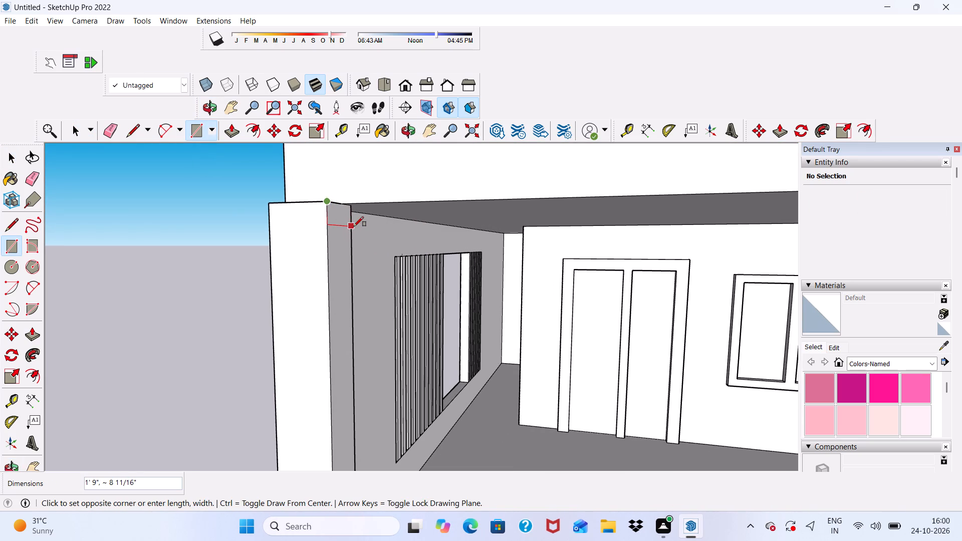
{"action": "left_click", "coordinate": [354, 226]}
{"action": "left_click", "coordinate": [339, 180]}
{"action": "key", "text": "space"}
Push/Pull the rectangle at the column's top about 39' 5 1/8" across the balcony front to form the beam.
{"action": "scroll", "coordinate": [336, 225], "scroll_direction": "up", "scroll_amount": 1}
{"action": "left_click", "coordinate": [332, 212]}
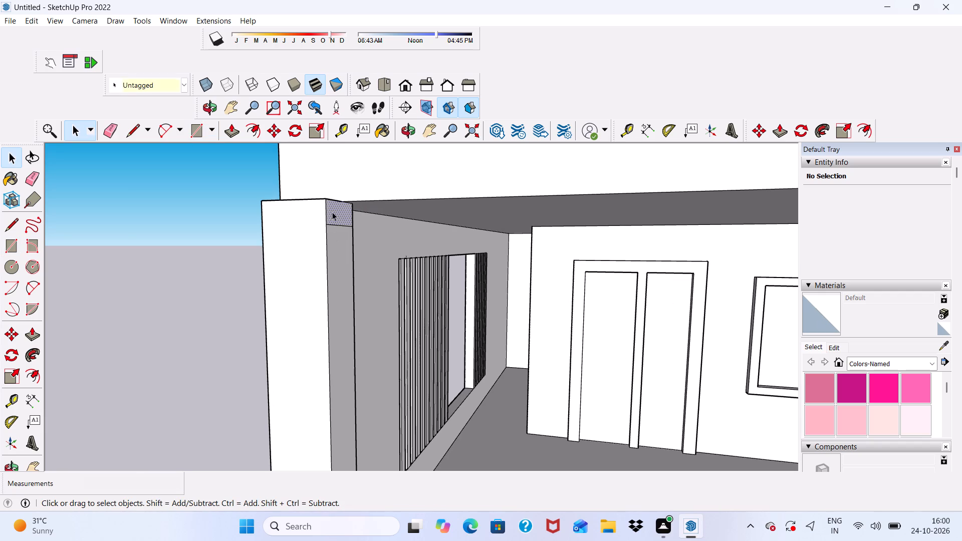
{"action": "left_click", "coordinate": [229, 126]}
{"action": "scroll", "coordinate": [363, 195], "scroll_direction": "up", "scroll_amount": 1}
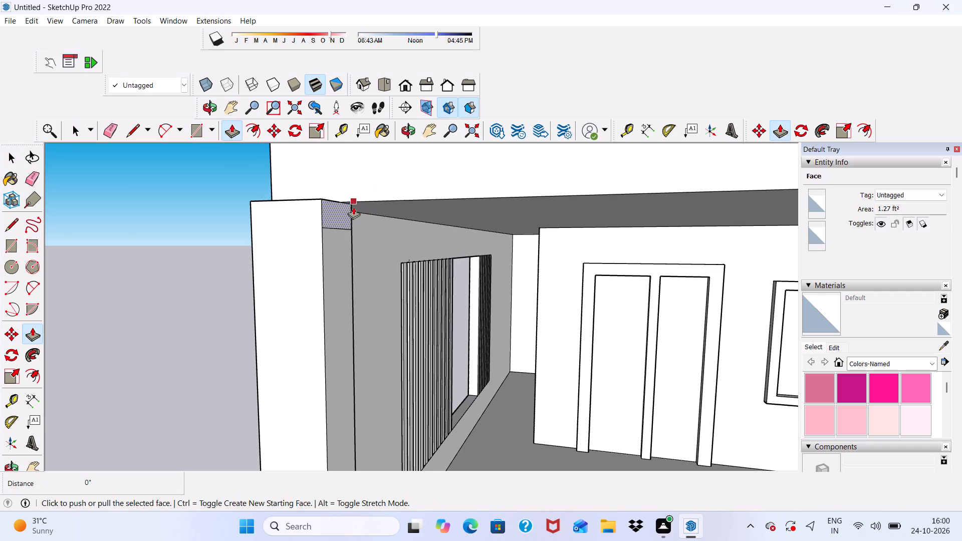
{"action": "left_click", "coordinate": [331, 207]}
{"action": "scroll", "coordinate": [465, 149], "scroll_direction": "down", "scroll_amount": 6}
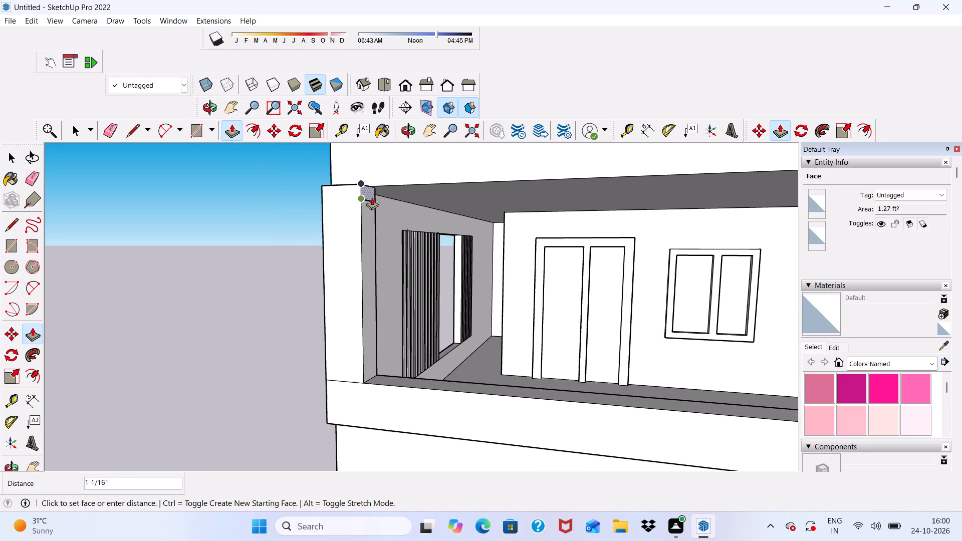
{"action": "scroll", "coordinate": [372, 197], "scroll_direction": "down", "scroll_amount": 8}
{"action": "scroll", "coordinate": [493, 178], "scroll_direction": "down", "scroll_amount": 6}
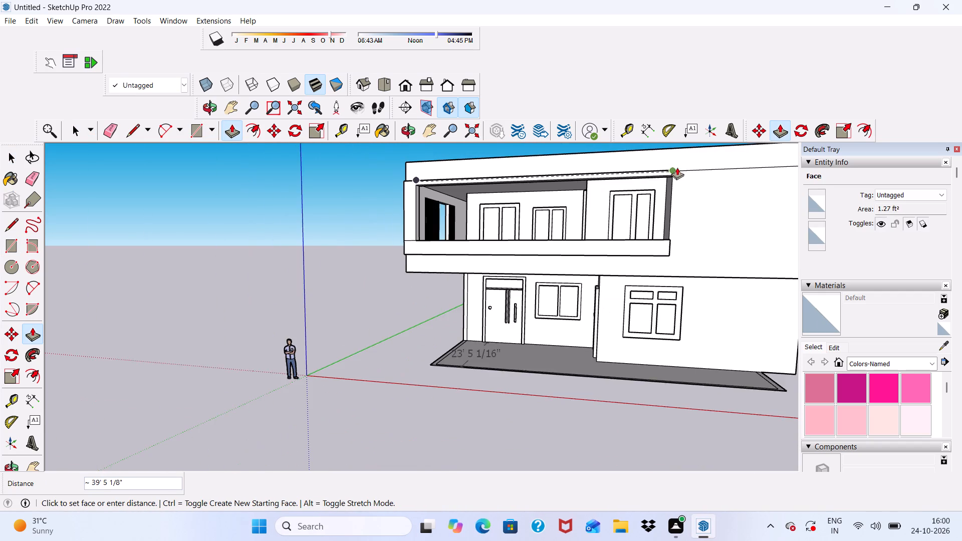
{"action": "scroll", "coordinate": [677, 167], "scroll_direction": "up", "scroll_amount": 12}
{"action": "left_click", "coordinate": [673, 168]}
{"action": "scroll", "coordinate": [670, 172], "scroll_direction": "down", "scroll_amount": 2}
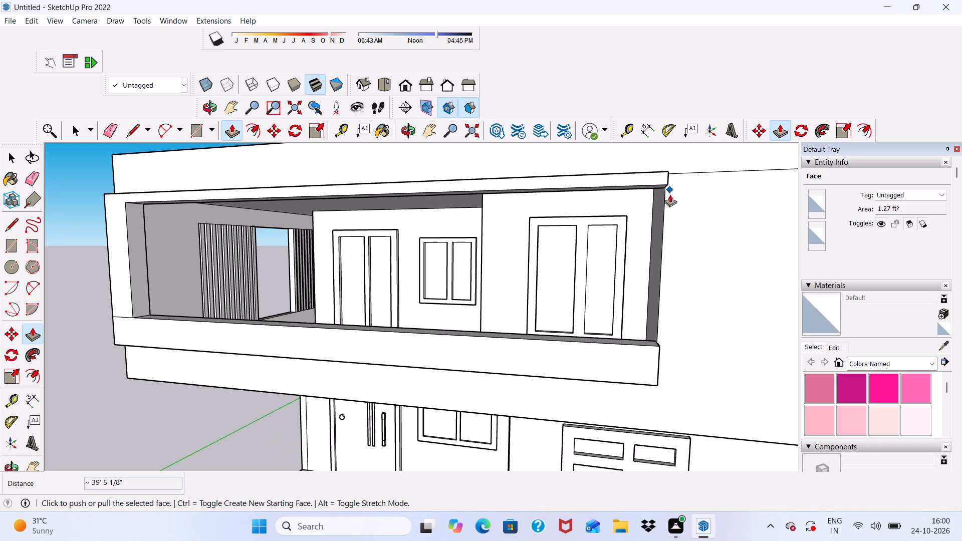
Push/Pull the top face of the balcony beam and column up 1' 1 5/8".
{"action": "middle_click_drag", "start_coordinate": [670, 194], "coordinate": [654, 349]}
{"action": "scroll", "coordinate": [85, 317], "scroll_direction": "up", "scroll_amount": 6}
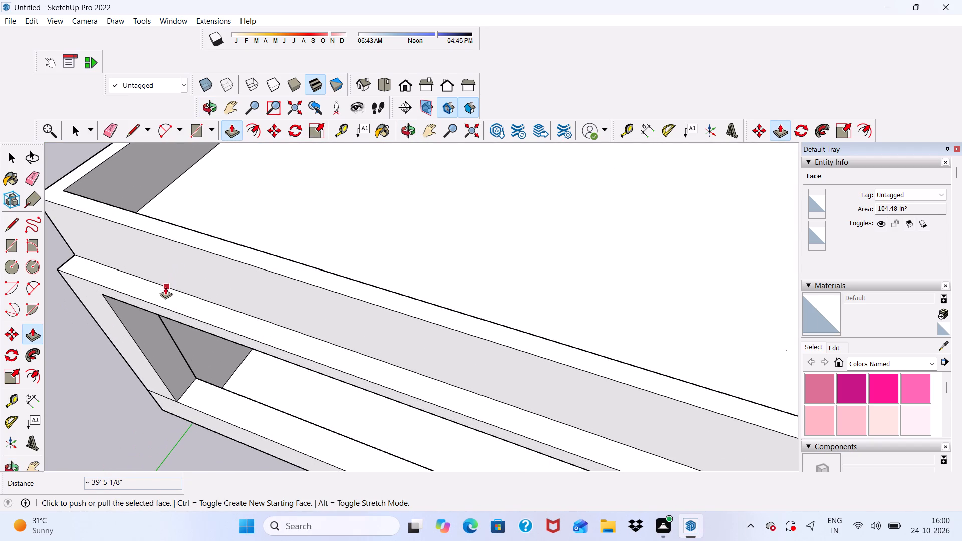
{"action": "key", "text": "space"}
{"action": "left_click", "coordinate": [164, 290]}
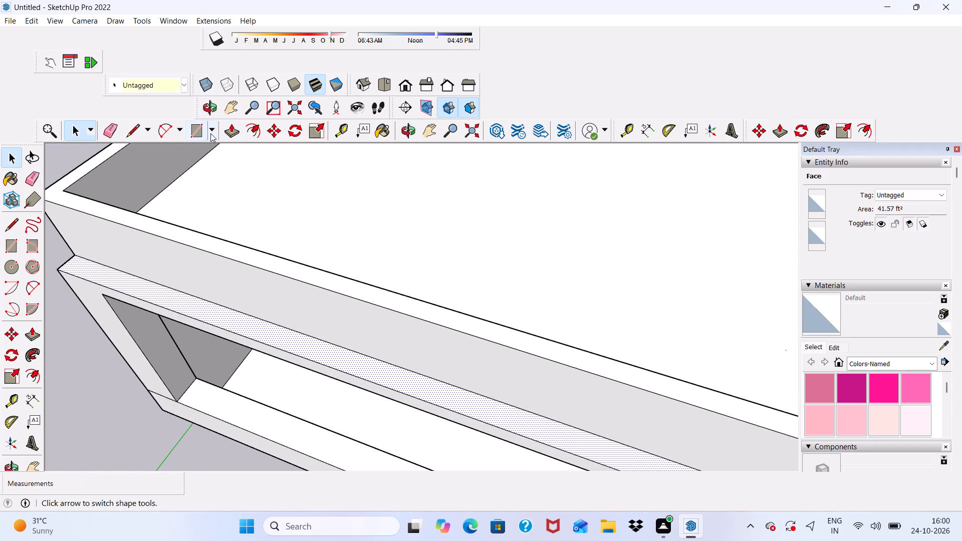
{"action": "left_click", "coordinate": [228, 127]}
{"action": "left_click", "coordinate": [186, 294]}
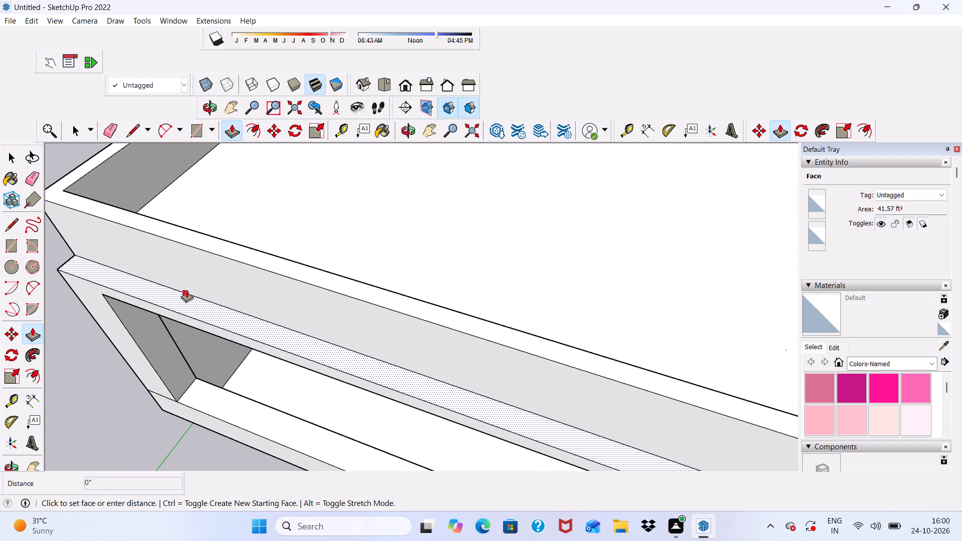
{"action": "left_click", "coordinate": [191, 269]}
Draw a line about 1' 10 5/16" from the balcony opening's upper column corner to the beam top, continuing across the top face to separate the column top.
{"action": "scroll", "coordinate": [198, 290], "scroll_direction": "down", "scroll_amount": 1}
{"action": "middle_click_drag", "start_coordinate": [266, 192], "coordinate": [314, 120]}
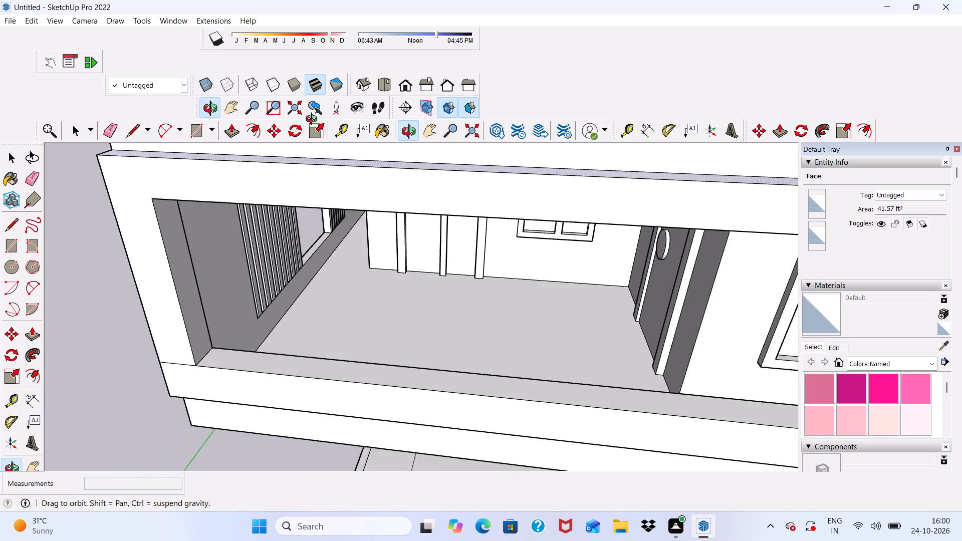
{"action": "middle_click_drag", "start_coordinate": [314, 120], "coordinate": [314, 120]}
{"action": "scroll", "coordinate": [277, 220], "scroll_direction": "down", "scroll_amount": 7}
{"action": "middle_click_drag", "start_coordinate": [276, 343], "coordinate": [328, 216]}
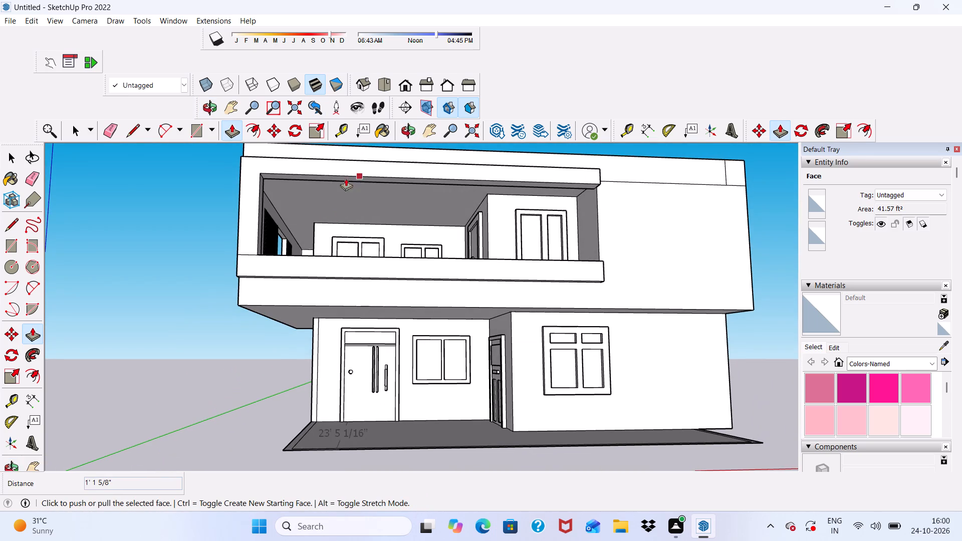
{"action": "scroll", "coordinate": [286, 199], "scroll_direction": "down", "scroll_amount": 1}
{"action": "middle_click_drag", "start_coordinate": [286, 200], "coordinate": [285, 315]}
{"action": "scroll", "coordinate": [243, 244], "scroll_direction": "up", "scroll_amount": 3}
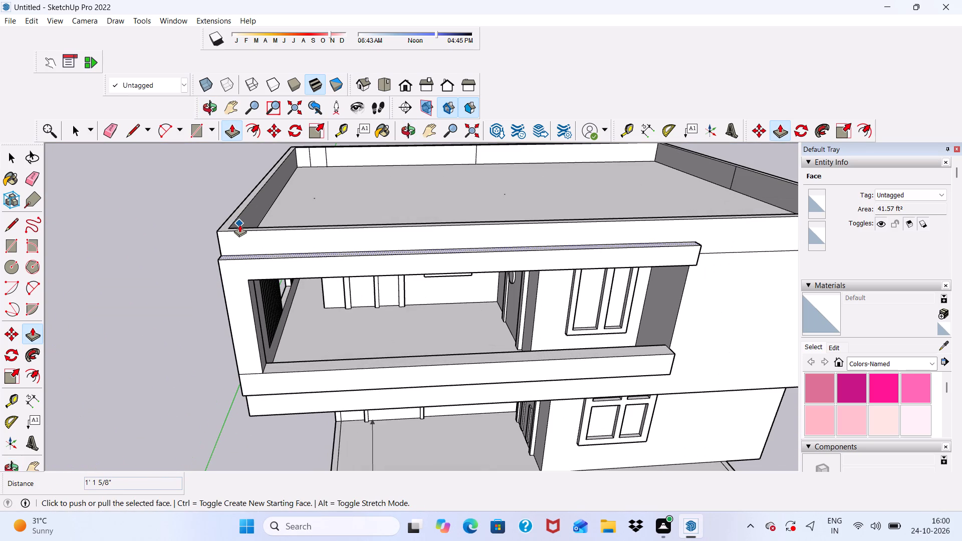
{"action": "left_click", "coordinate": [129, 126]}
{"action": "scroll", "coordinate": [213, 257], "scroll_direction": "up", "scroll_amount": 4}
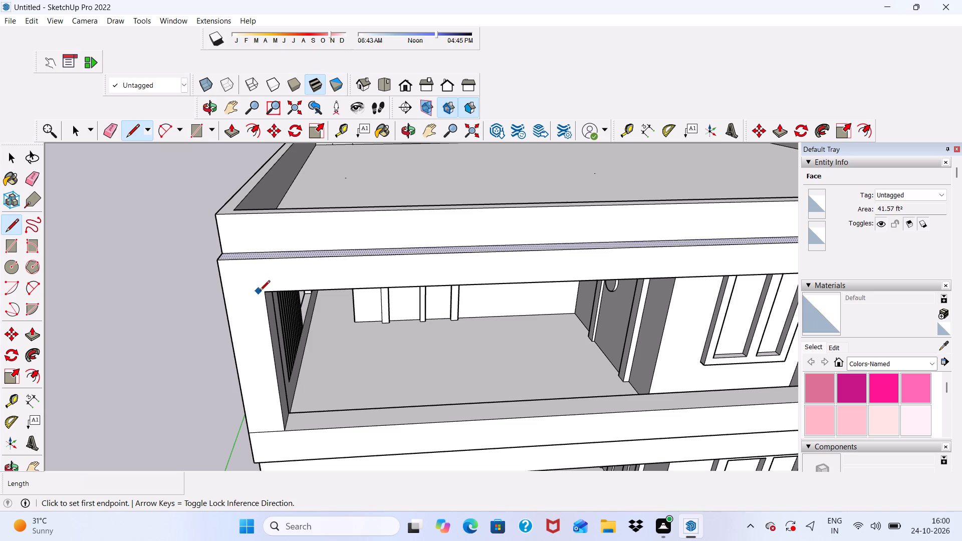
{"action": "left_click", "coordinate": [262, 293]}
{"action": "left_click", "coordinate": [266, 259]}
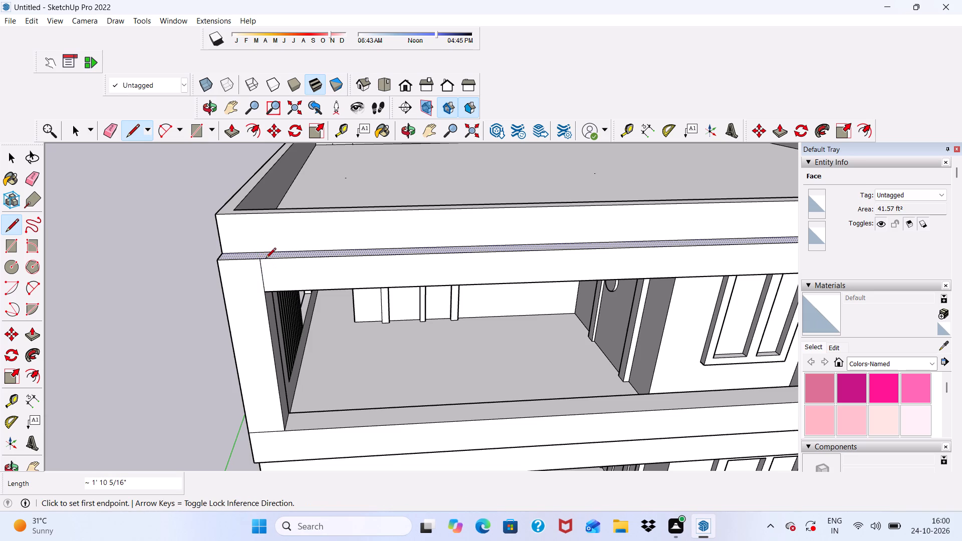
{"action": "scroll", "coordinate": [265, 258], "scroll_direction": "up", "scroll_amount": 4}
{"action": "left_click", "coordinate": [258, 259]}
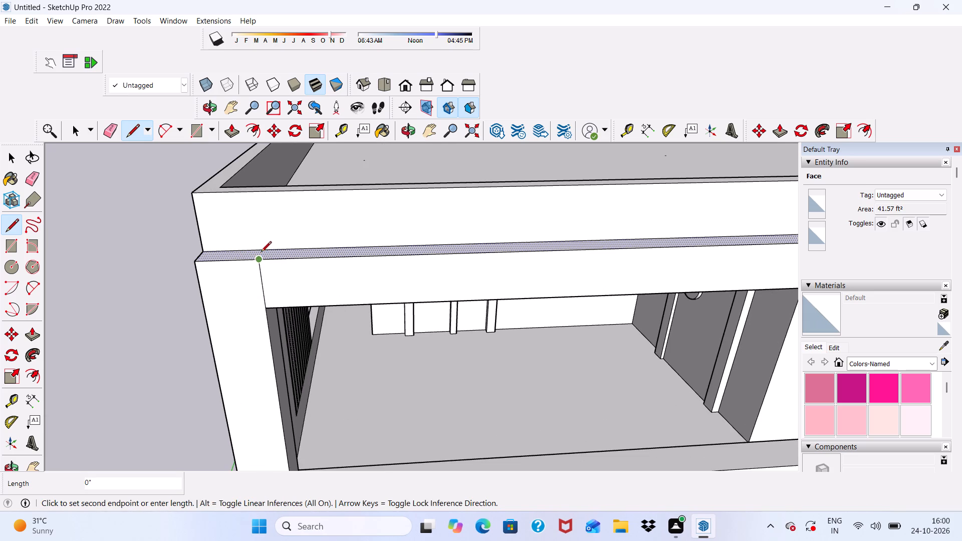
{"action": "left_click", "coordinate": [263, 250]}
{"action": "key", "text": "space"}
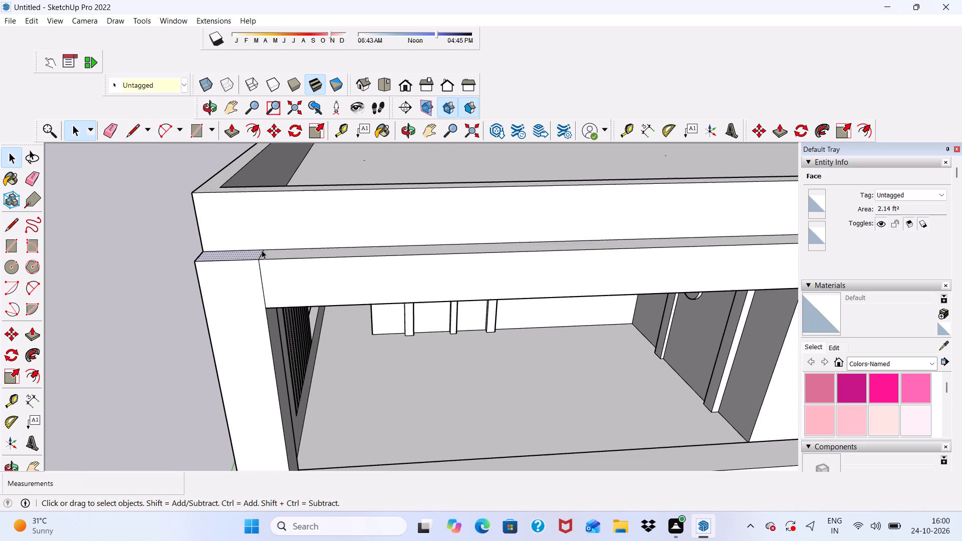
Push/Pull the separated column top up 2' 1 3/8" to the top of the roof parapet.
{"action": "left_click", "coordinate": [234, 128]}
{"action": "scroll", "coordinate": [225, 223], "scroll_direction": "up", "scroll_amount": 2}
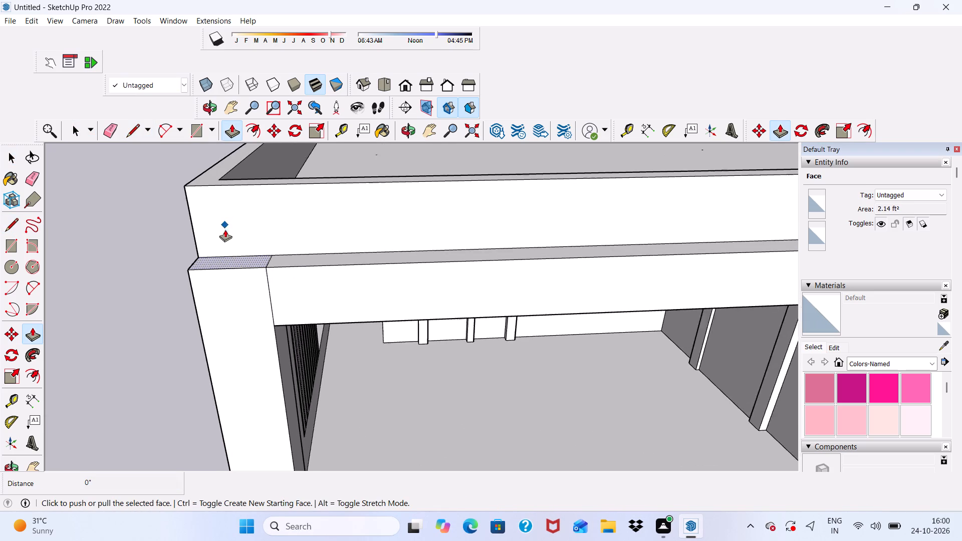
{"action": "scroll", "coordinate": [229, 257], "scroll_direction": "up", "scroll_amount": 2}
{"action": "left_click", "coordinate": [229, 257]}
{"action": "left_click", "coordinate": [255, 162]}
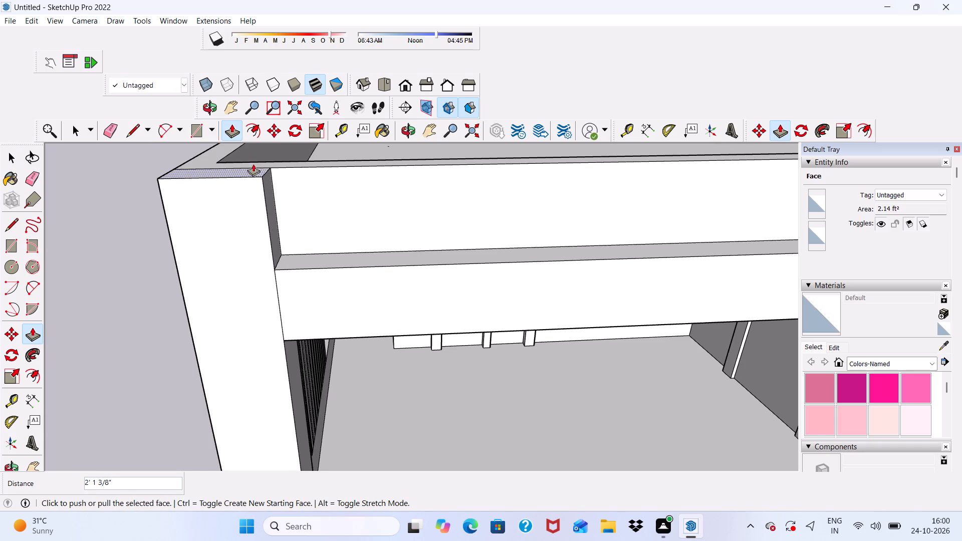
Erase the dividing line between the column and the beam on the balcony frame's front face.
{"action": "scroll", "coordinate": [233, 212], "scroll_direction": "down", "scroll_amount": 4}
{"action": "middle_click_drag", "start_coordinate": [231, 278], "coordinate": [231, 167]}
{"action": "scroll", "coordinate": [181, 245], "scroll_direction": "down", "scroll_amount": 9}
{"action": "scroll", "coordinate": [211, 341], "scroll_direction": "up", "scroll_amount": 1}
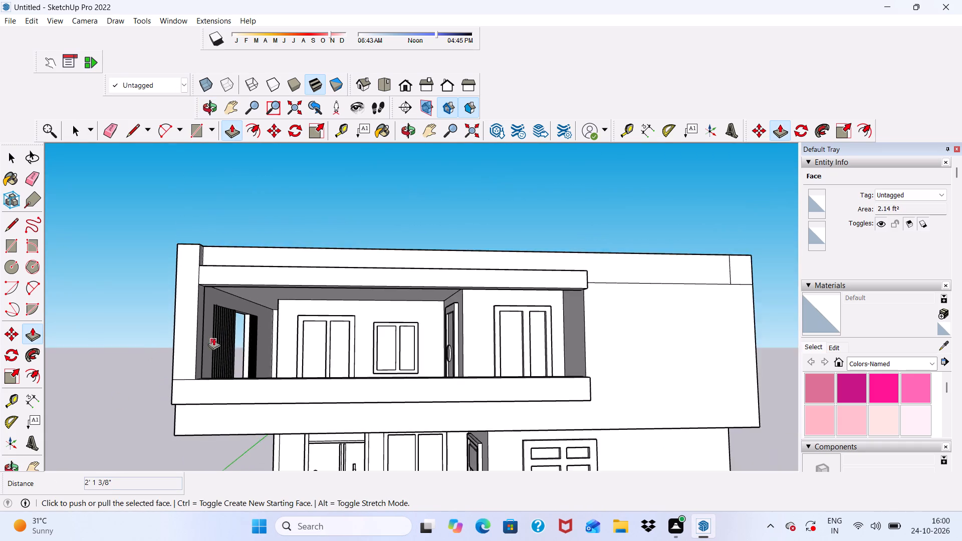
{"action": "scroll", "coordinate": [213, 338], "scroll_direction": "up", "scroll_amount": 1}
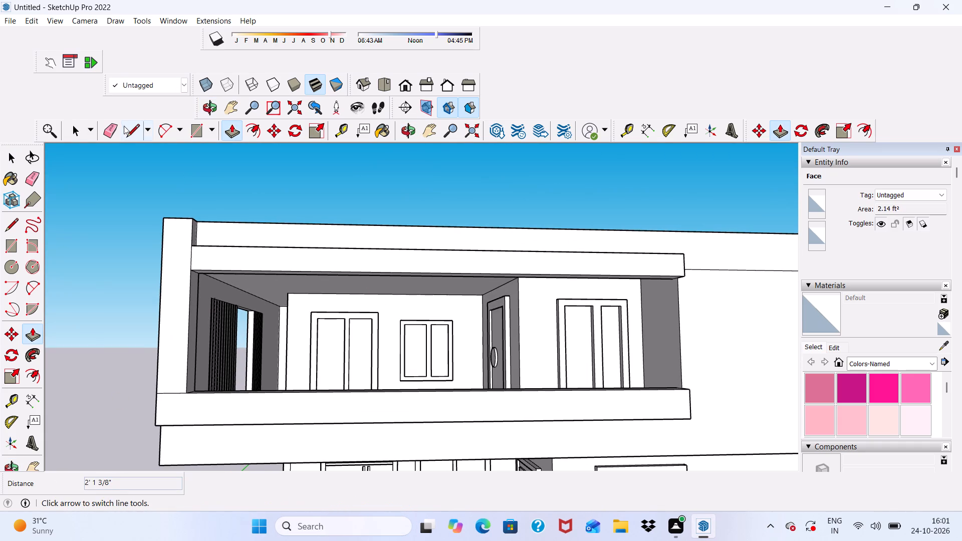
{"action": "left_click", "coordinate": [114, 127]}
{"action": "scroll", "coordinate": [148, 234], "scroll_direction": "up", "scroll_amount": 5}
{"action": "scroll", "coordinate": [177, 246], "scroll_direction": "down", "scroll_amount": 1}
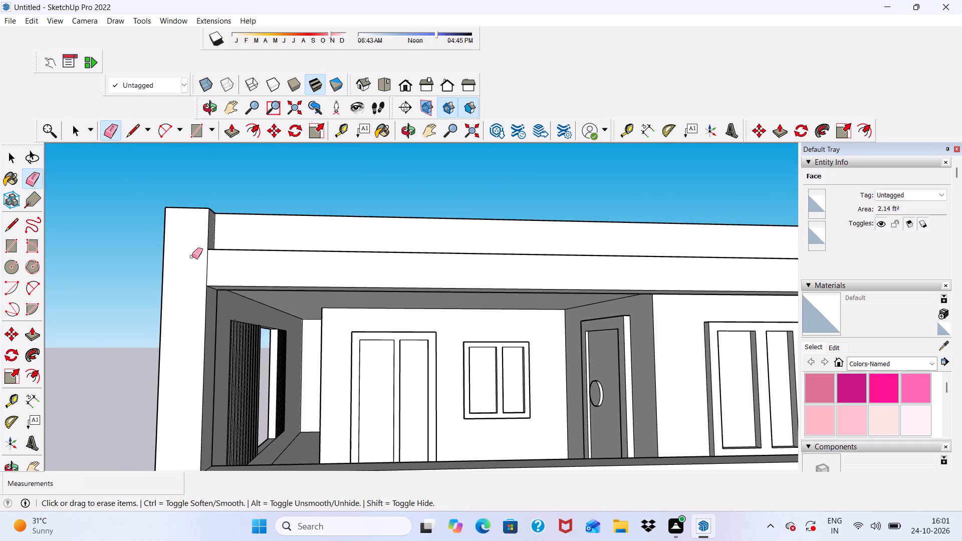
{"action": "left_click_drag", "start_coordinate": [206, 264], "coordinate": [212, 267]}
Examine the balcony frame from above, below and the front, including the beam's free end opposite the column.
{"action": "middle_click_drag", "start_coordinate": [213, 267], "coordinate": [153, 317]}
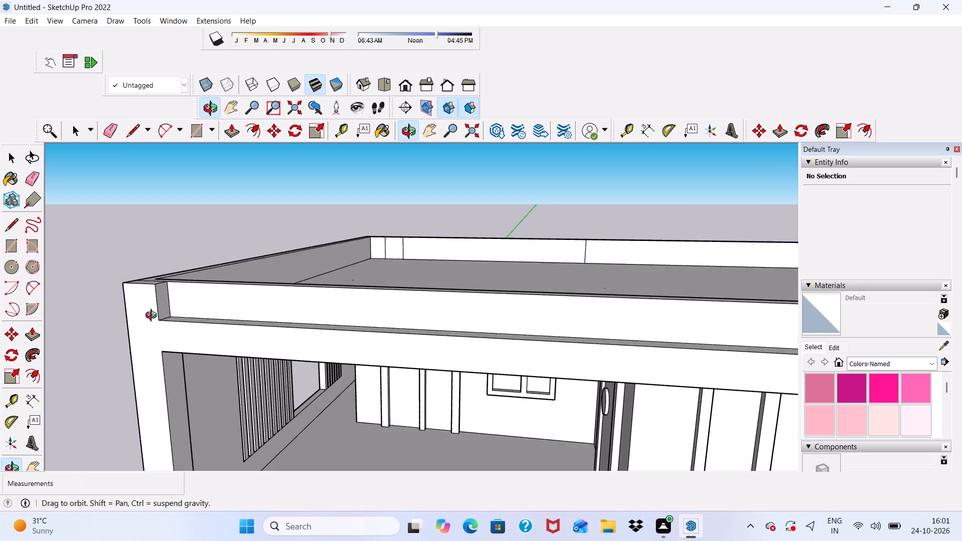
{"action": "middle_click_drag", "start_coordinate": [153, 317], "coordinate": [161, 296]}
{"action": "scroll", "coordinate": [172, 255], "scroll_direction": "up", "scroll_amount": 1}
{"action": "scroll", "coordinate": [175, 247], "scroll_direction": "down", "scroll_amount": 4}
{"action": "middle_click_drag", "start_coordinate": [175, 312], "coordinate": [180, 228]}
{"action": "scroll", "coordinate": [180, 224], "scroll_direction": "up", "scroll_amount": 2}
{"action": "scroll", "coordinate": [181, 221], "scroll_direction": "down", "scroll_amount": 5}
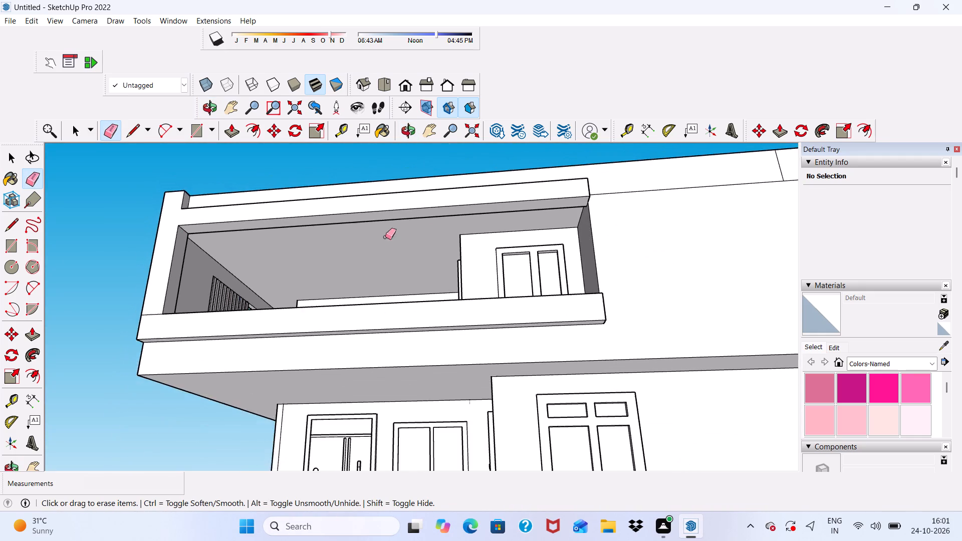
{"action": "scroll", "coordinate": [546, 251], "scroll_direction": "down", "scroll_amount": 1}
{"action": "middle_click_drag", "start_coordinate": [554, 258], "coordinate": [489, 336]}
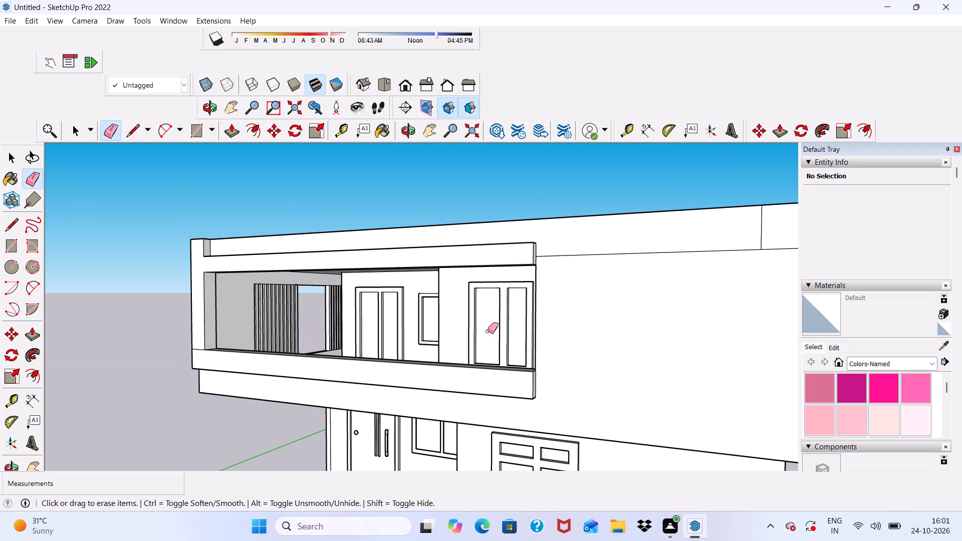
{"action": "key", "text": "space"}
{"action": "scroll", "coordinate": [493, 319], "scroll_direction": "up", "scroll_amount": 1}
{"action": "scroll", "coordinate": [526, 282], "scroll_direction": "down", "scroll_amount": 2}
{"action": "middle_click_drag", "start_coordinate": [528, 280], "coordinate": [582, 257]}
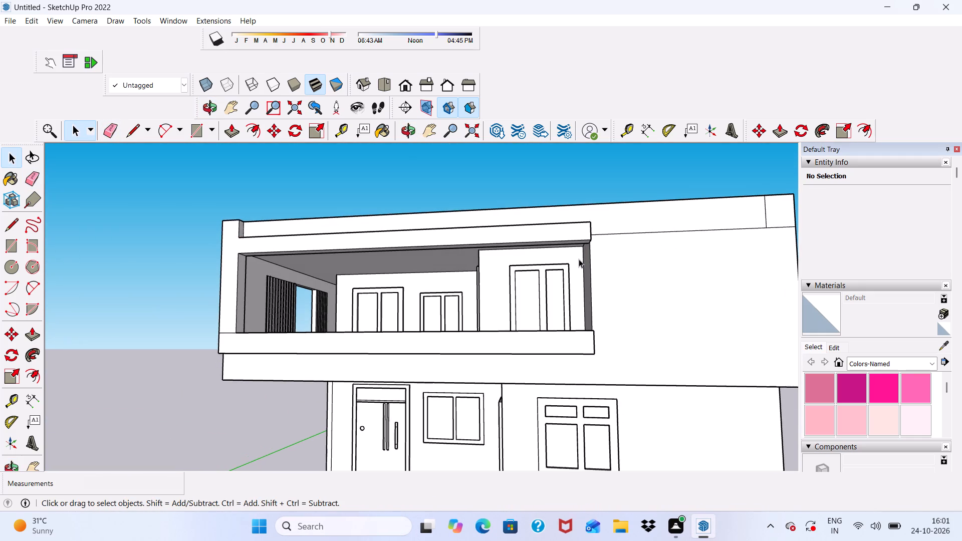
{"action": "scroll", "coordinate": [473, 312], "scroll_direction": "down", "scroll_amount": 3}
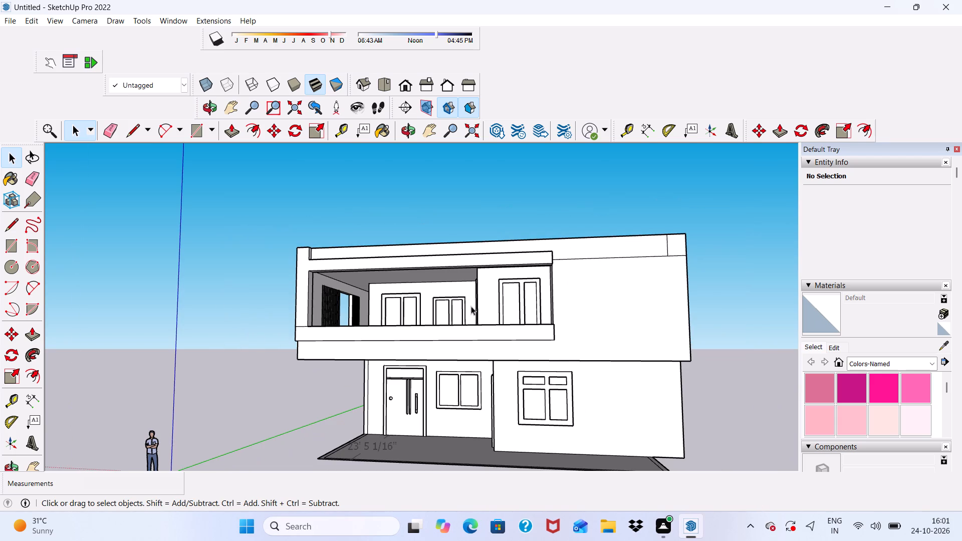
{"action": "scroll", "coordinate": [478, 301], "scroll_direction": "up", "scroll_amount": 3}
{"action": "scroll", "coordinate": [513, 309], "scroll_direction": "down", "scroll_amount": 4}
{"action": "middle_click_drag", "start_coordinate": [559, 328], "coordinate": [563, 344]}
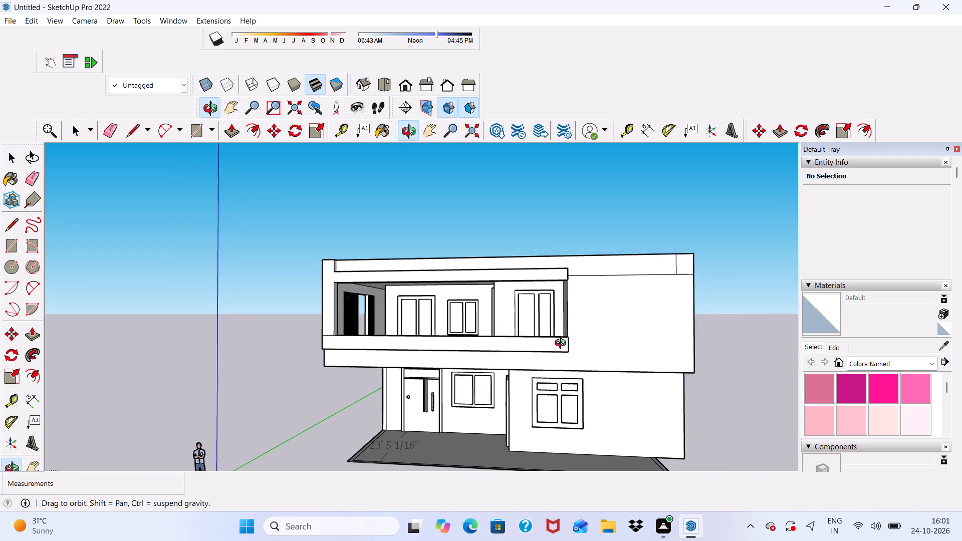
{"action": "middle_click_drag", "start_coordinate": [563, 344], "coordinate": [562, 352]}
{"action": "scroll", "coordinate": [547, 333], "scroll_direction": "up", "scroll_amount": 3}
{"action": "scroll", "coordinate": [522, 266], "scroll_direction": "up", "scroll_amount": 3}
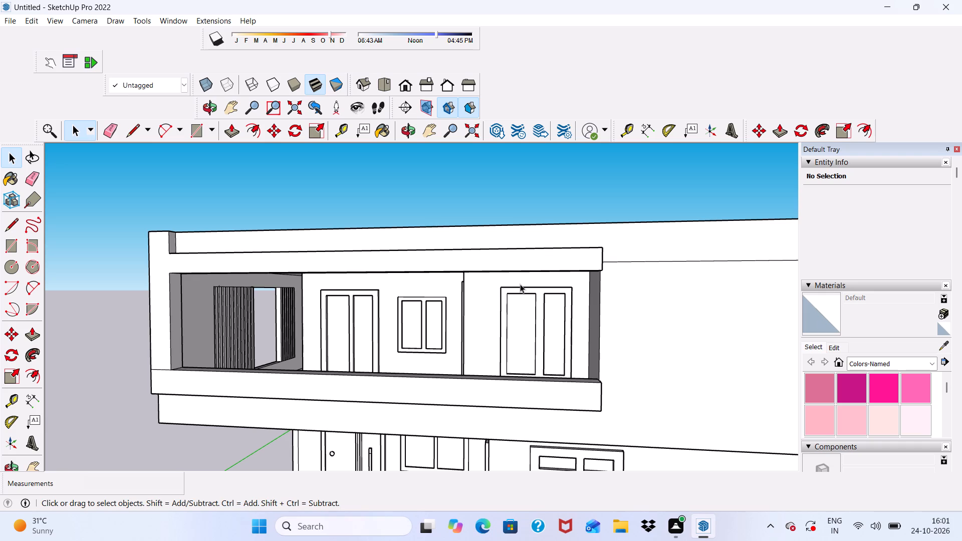
{"action": "middle_click_drag", "start_coordinate": [521, 285], "coordinate": [561, 274]}
{"action": "scroll", "coordinate": [542, 275], "scroll_direction": "down", "scroll_amount": 3}
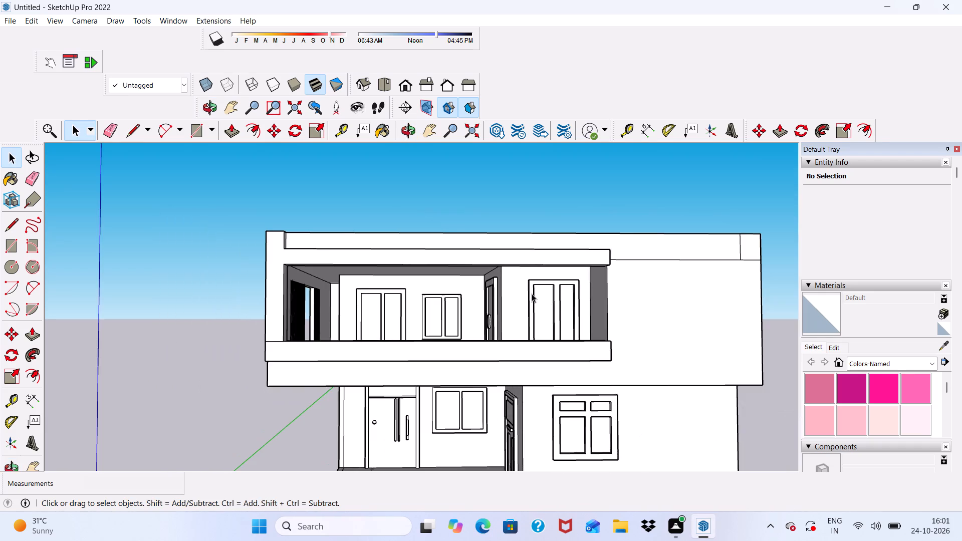
{"action": "middle_click_drag", "start_coordinate": [574, 303], "coordinate": [583, 344]}
{"action": "scroll", "coordinate": [603, 379], "scroll_direction": "up", "scroll_amount": 3}
{"action": "scroll", "coordinate": [602, 363], "scroll_direction": "down", "scroll_amount": 2}
{"action": "middle_click_drag", "start_coordinate": [602, 363], "coordinate": [599, 282]}
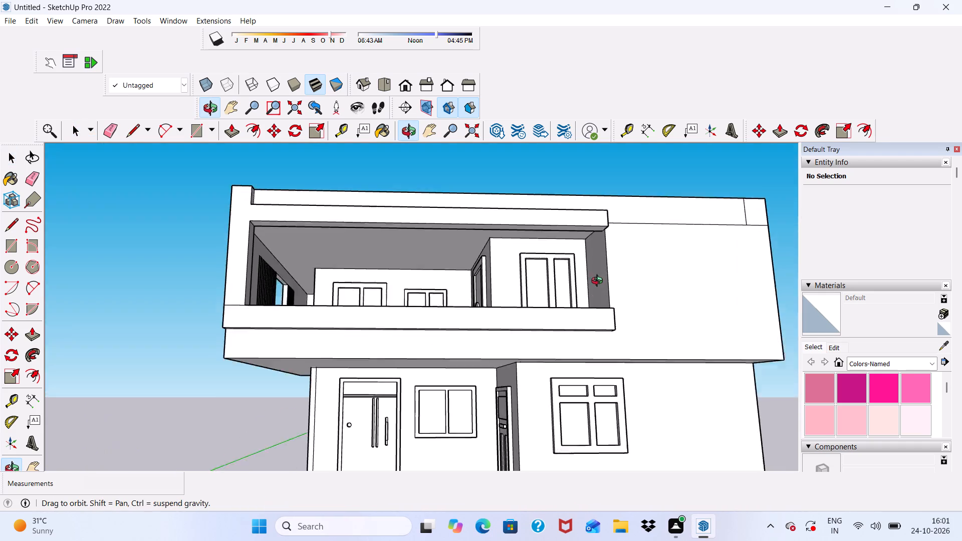
{"action": "middle_click_drag", "start_coordinate": [599, 282], "coordinate": [598, 263]}
Draw a rectangle about 3' 3 7/8" by 1' 9" on the beam's underside at its free end, spanning its depth.
{"action": "left_click", "coordinate": [202, 130]}
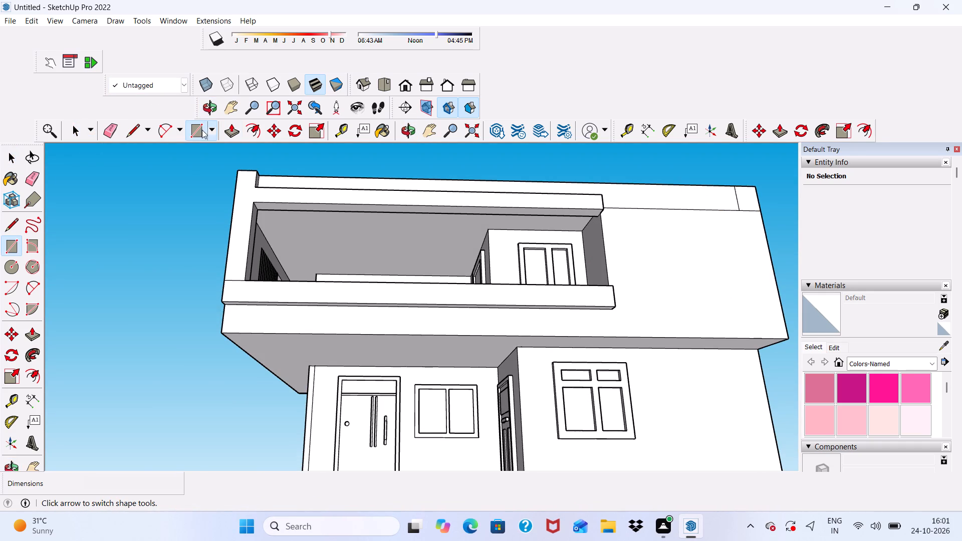
{"action": "scroll", "coordinate": [716, 233], "scroll_direction": "up", "scroll_amount": 9}
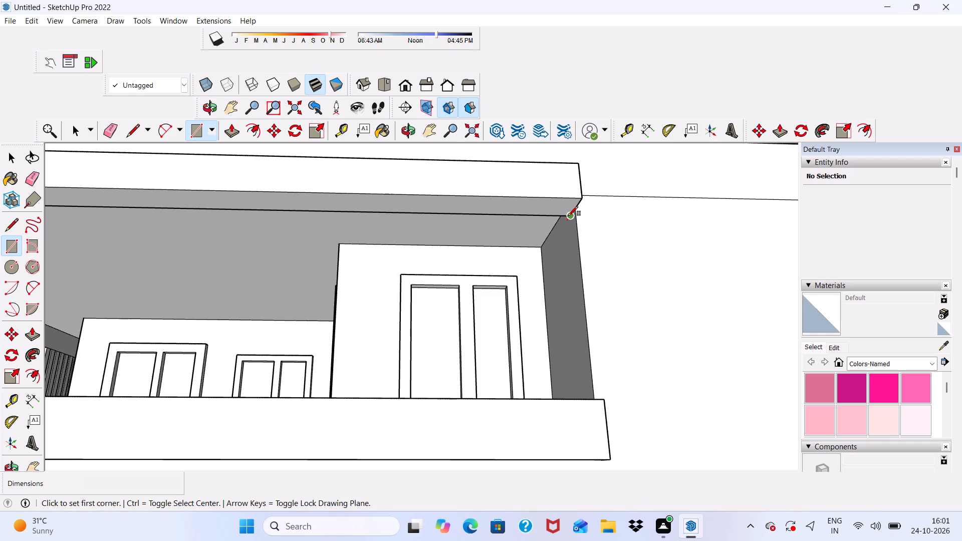
{"action": "left_click", "coordinate": [569, 216]}
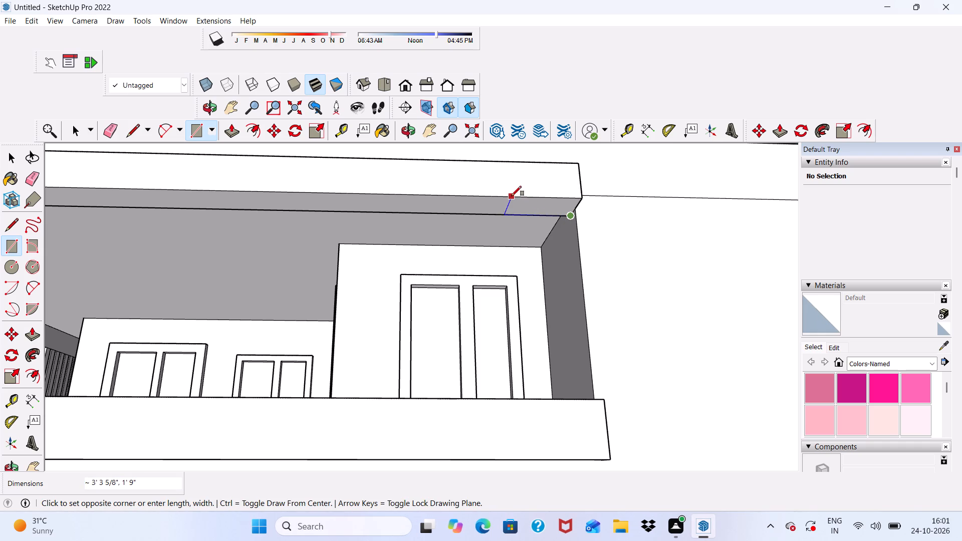
{"action": "left_click", "coordinate": [511, 196]}
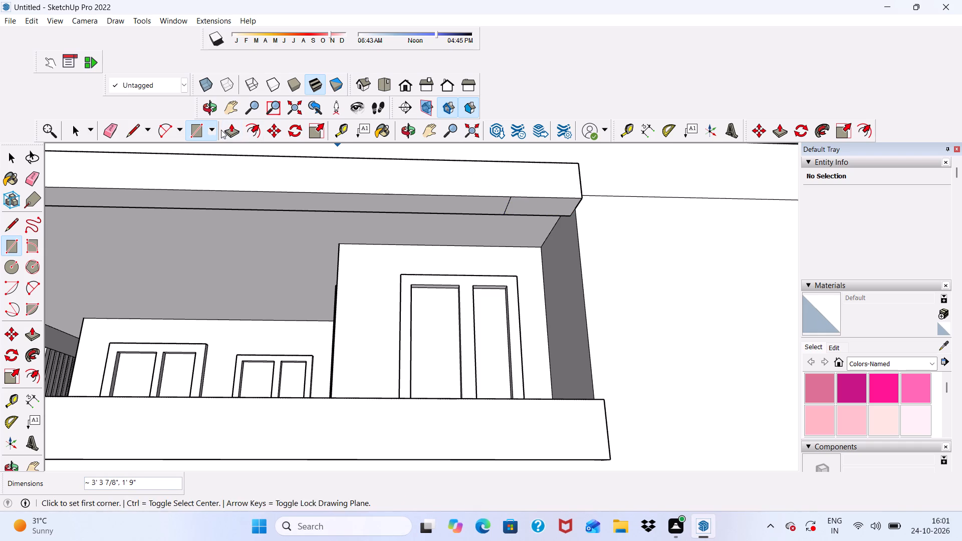
Push/Pull the rectangle under the beam's free end down about 9' 3 5/16" to the balcony parapet, forming a second column.
{"action": "left_click", "coordinate": [228, 127]}
{"action": "left_click", "coordinate": [538, 203]}
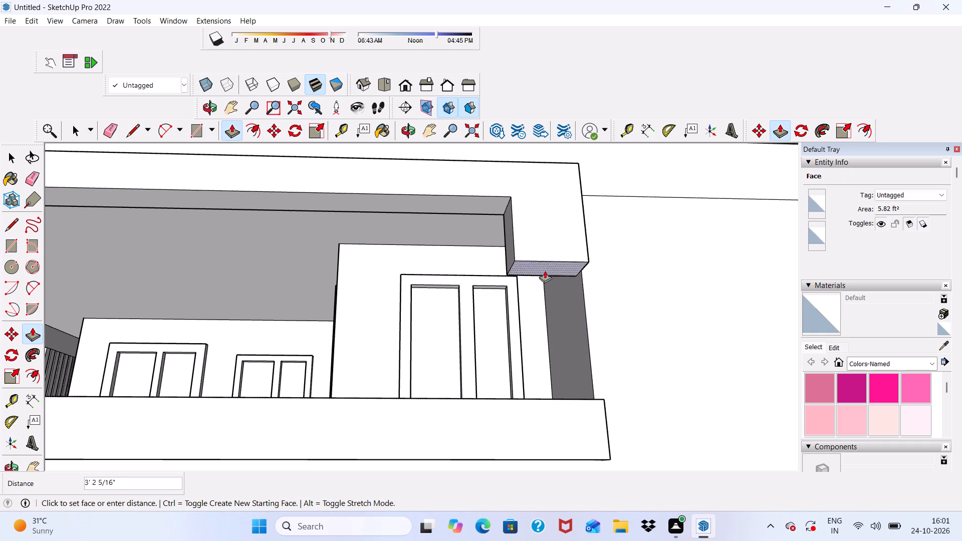
{"action": "scroll", "coordinate": [534, 296], "scroll_direction": "down", "scroll_amount": 4}
{"action": "left_click", "coordinate": [526, 369]}
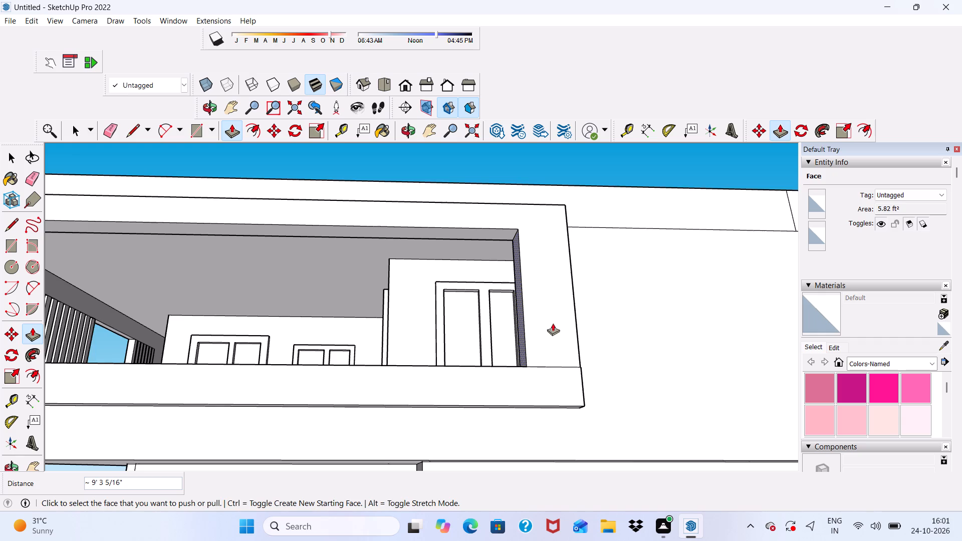
Push/Pull the second column's inner face toward its outer end twice, by about 6 3/16" and 11 3/4", narrowing the column.
{"action": "scroll", "coordinate": [555, 321], "scroll_direction": "down", "scroll_amount": 2}
{"action": "middle_click_drag", "start_coordinate": [555, 321], "coordinate": [558, 395]}
{"action": "scroll", "coordinate": [490, 247], "scroll_direction": "down", "scroll_amount": 4}
{"action": "middle_click_drag", "start_coordinate": [507, 341], "coordinate": [544, 333]}
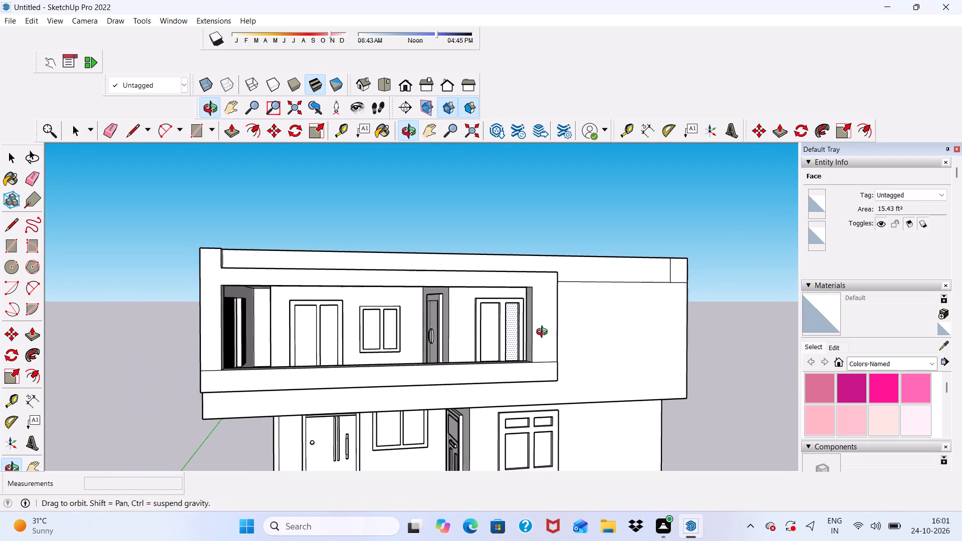
{"action": "middle_click_drag", "start_coordinate": [544, 333], "coordinate": [554, 333]}
{"action": "scroll", "coordinate": [545, 333], "scroll_direction": "up", "scroll_amount": 3}
{"action": "scroll", "coordinate": [543, 325], "scroll_direction": "down", "scroll_amount": 4}
{"action": "left_click", "coordinate": [404, 80]}
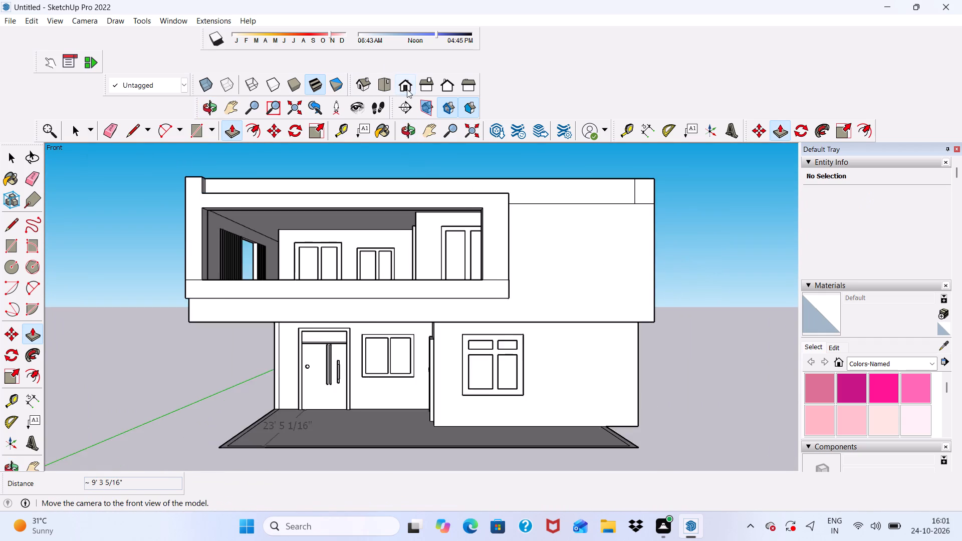
{"action": "scroll", "coordinate": [463, 183], "scroll_direction": "down", "scroll_amount": 2}
{"action": "middle_click_drag", "start_coordinate": [498, 226], "coordinate": [569, 251]}
{"action": "scroll", "coordinate": [527, 235], "scroll_direction": "up", "scroll_amount": 2}
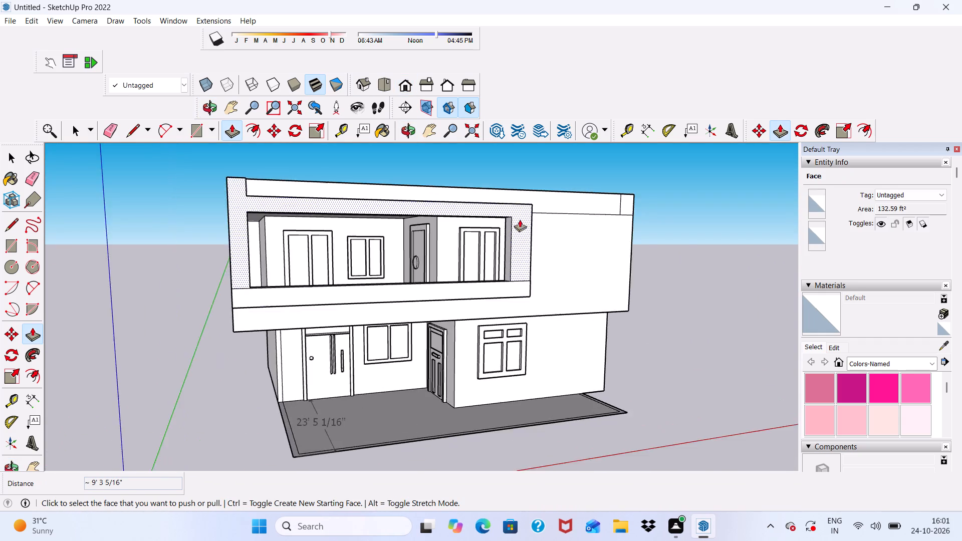
{"action": "scroll", "coordinate": [506, 242], "scroll_direction": "up", "scroll_amount": 6}
{"action": "left_click_drag", "start_coordinate": [508, 231], "coordinate": [515, 229]}
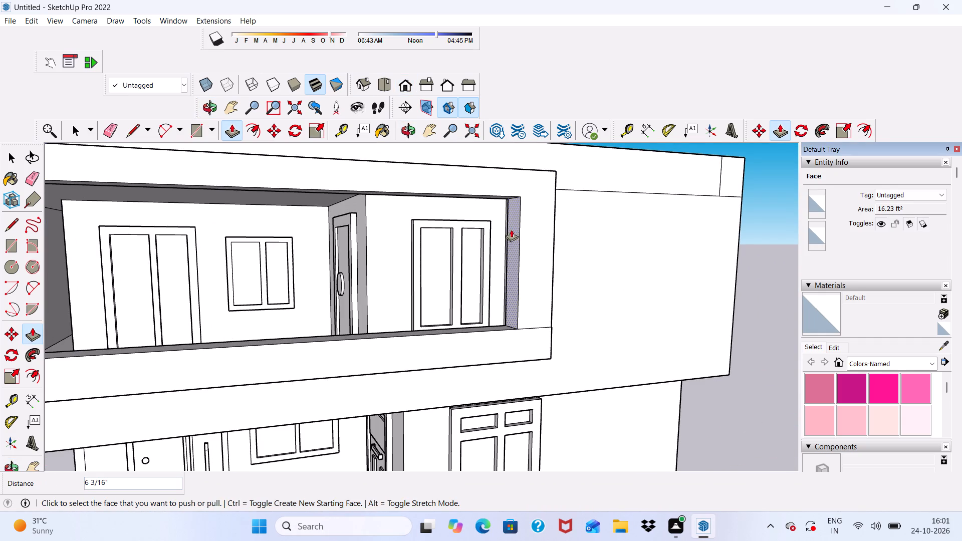
{"action": "left_click_drag", "start_coordinate": [511, 232], "coordinate": [523, 230]}
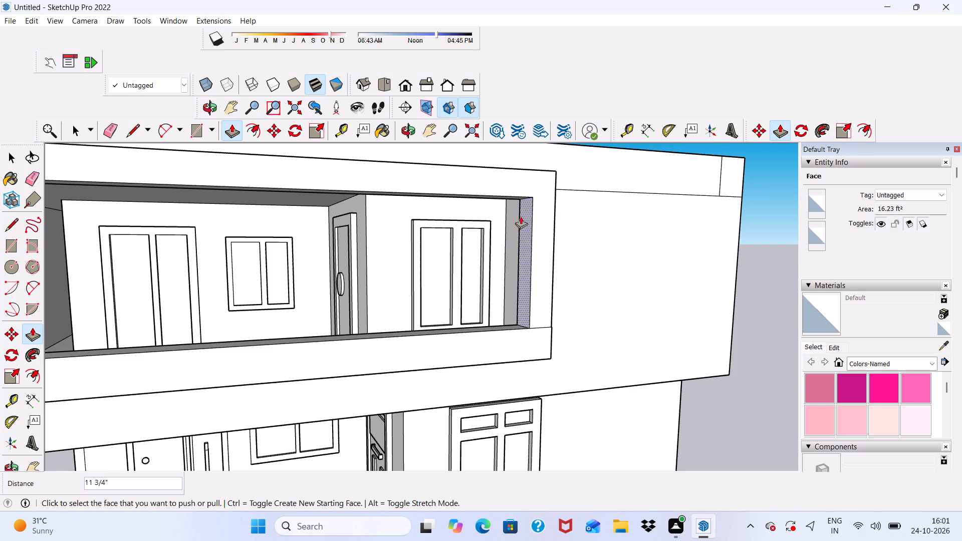
Erase the dividing line between the second column and the balcony parapet on the frame's front face.
{"action": "scroll", "coordinate": [515, 220], "scroll_direction": "down", "scroll_amount": 4}
{"action": "middle_click_drag", "start_coordinate": [528, 256], "coordinate": [460, 235]}
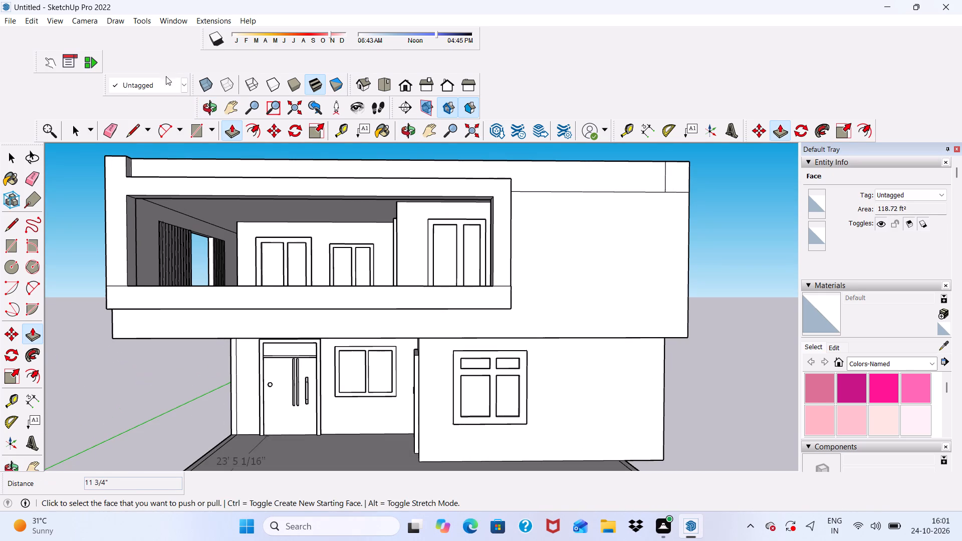
{"action": "left_click", "coordinate": [408, 88]}
{"action": "scroll", "coordinate": [538, 207], "scroll_direction": "up", "scroll_amount": 6}
{"action": "scroll", "coordinate": [539, 203], "scroll_direction": "down", "scroll_amount": 8}
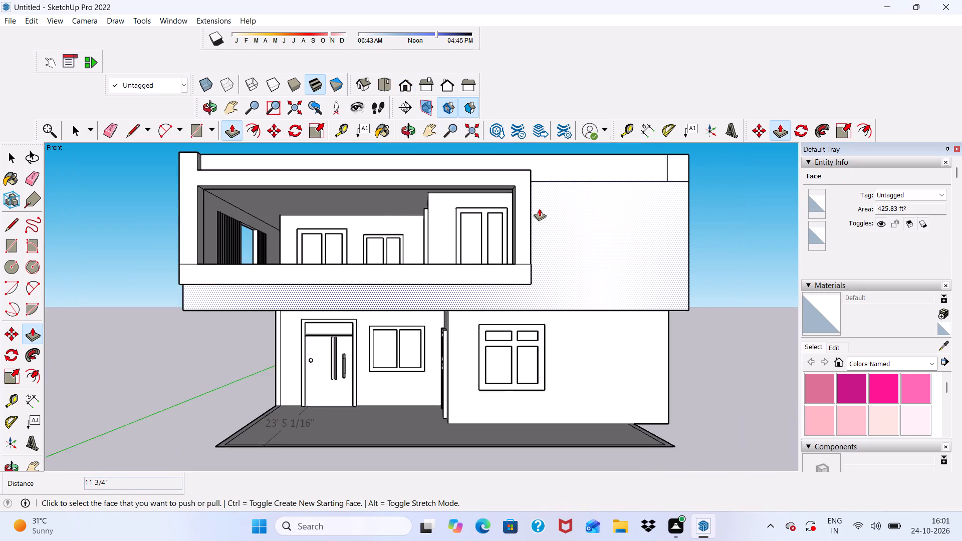
{"action": "scroll", "coordinate": [539, 208], "scroll_direction": "up", "scroll_amount": 2}
{"action": "middle_click_drag", "start_coordinate": [539, 209], "coordinate": [456, 254]}
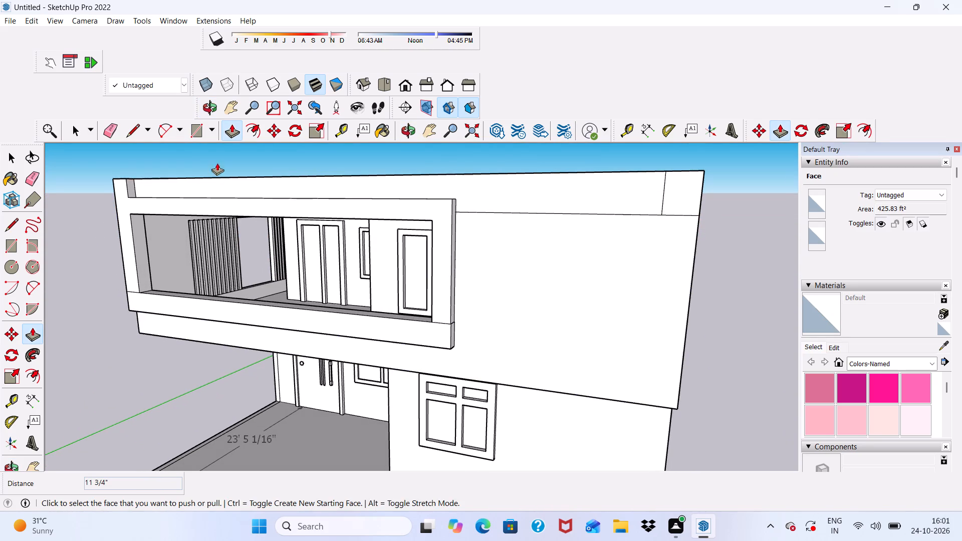
{"action": "left_click", "coordinate": [110, 125]}
{"action": "scroll", "coordinate": [405, 360], "scroll_direction": "up", "scroll_amount": 7}
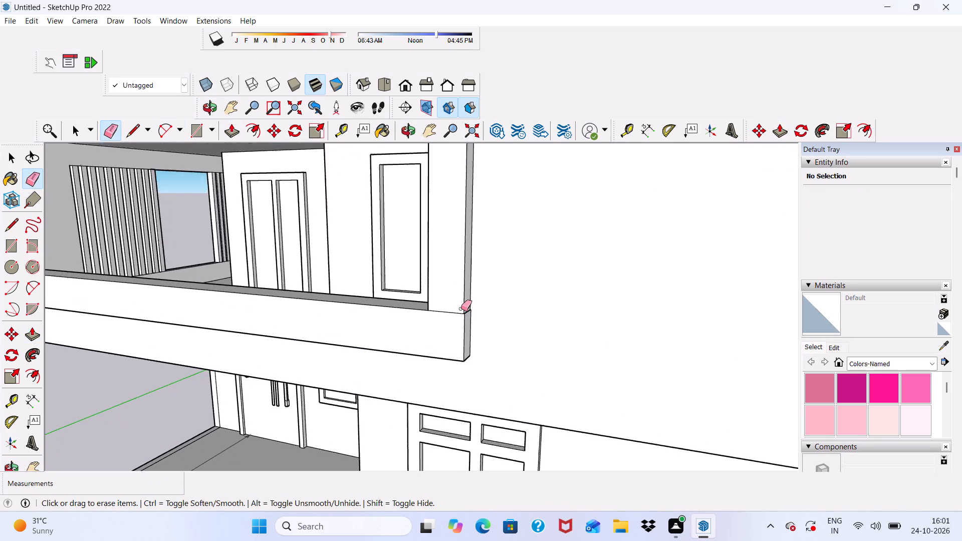
{"action": "scroll", "coordinate": [461, 309], "scroll_direction": "up", "scroll_amount": 1}
{"action": "left_click_drag", "start_coordinate": [452, 308], "coordinate": [453, 317]}
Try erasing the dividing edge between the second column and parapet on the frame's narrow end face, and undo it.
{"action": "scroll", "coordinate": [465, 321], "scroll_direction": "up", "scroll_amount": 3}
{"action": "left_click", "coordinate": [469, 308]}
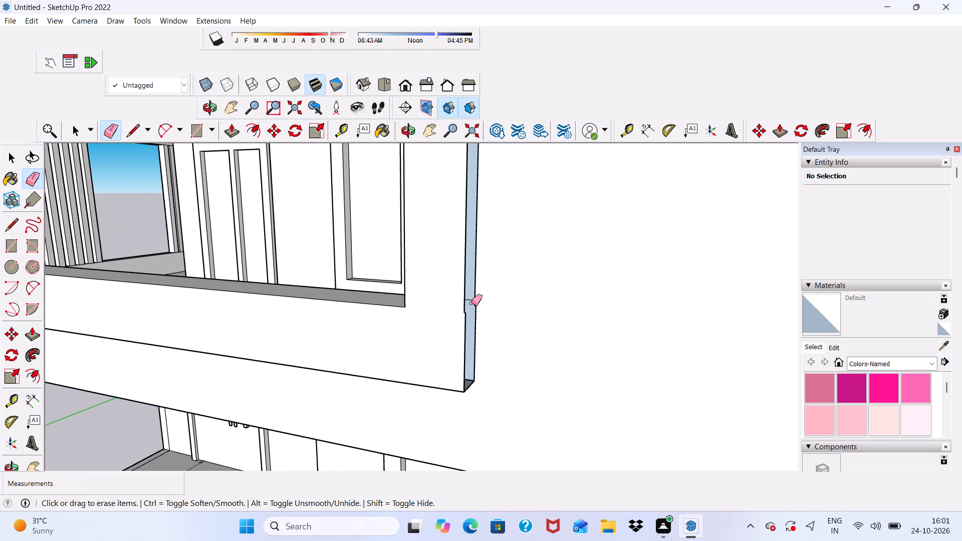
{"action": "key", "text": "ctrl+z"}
Push/Pull the second column's narrow end face about 7/16" to align it with the parapet's end face.
{"action": "scroll", "coordinate": [480, 287], "scroll_direction": "up", "scroll_amount": 3}
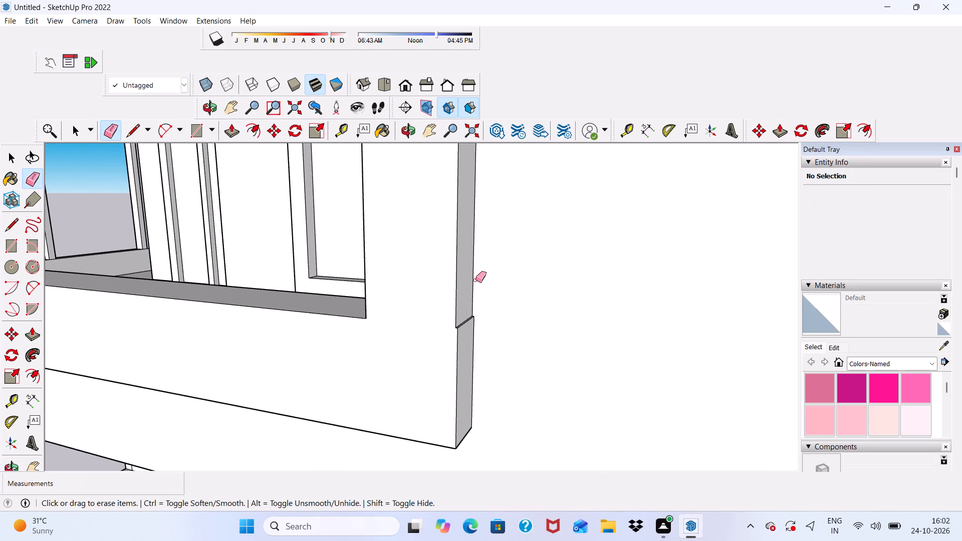
{"action": "scroll", "coordinate": [475, 280], "scroll_direction": "up", "scroll_amount": 3}
{"action": "key", "text": "space"}
{"action": "left_click", "coordinate": [461, 278]}
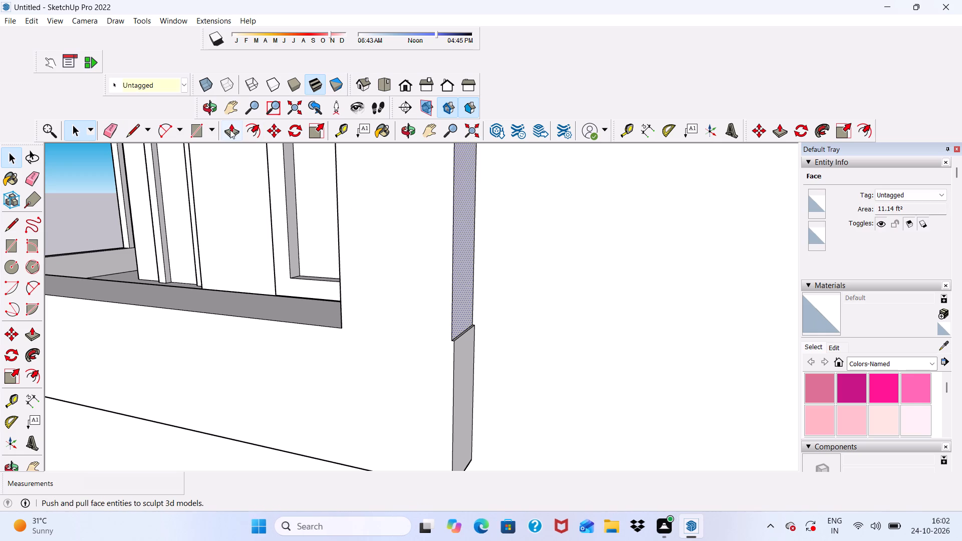
{"action": "left_click", "coordinate": [230, 130]}
{"action": "left_click", "coordinate": [466, 215]}
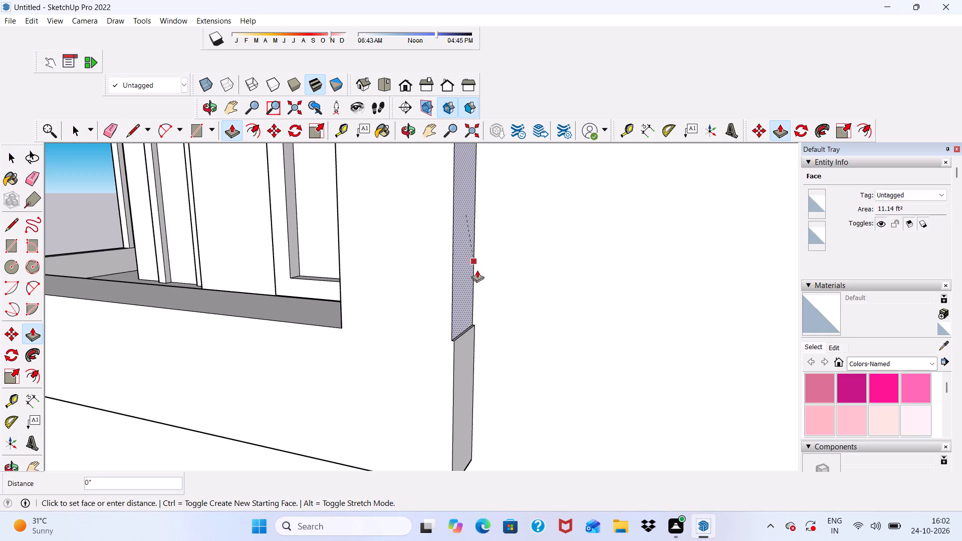
{"action": "left_click", "coordinate": [454, 351]}
{"action": "scroll", "coordinate": [449, 317], "scroll_direction": "down", "scroll_amount": 2}
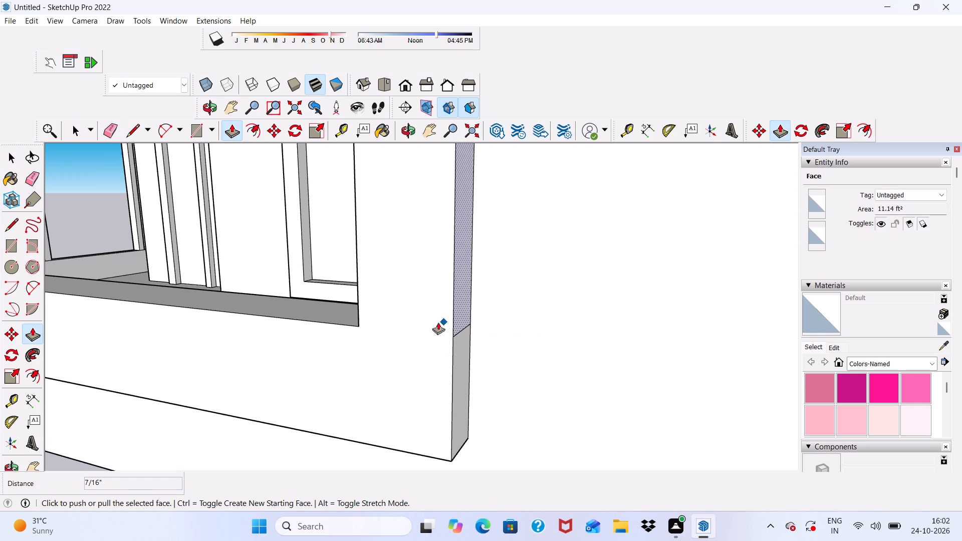
{"action": "key", "text": "space"}
Erase the dividing line between the second column and the parapet on the frame's end face.
{"action": "left_click", "coordinate": [109, 134]}
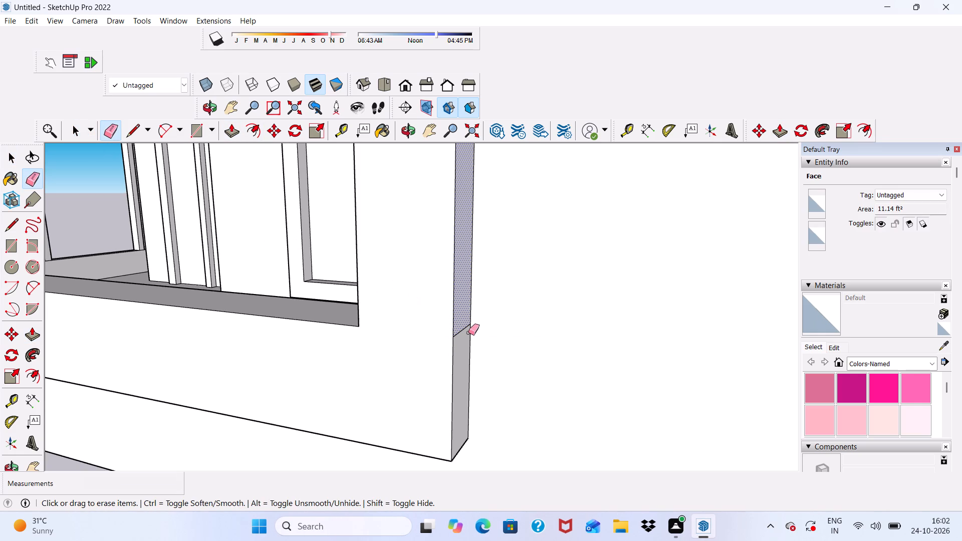
{"action": "left_click_drag", "start_coordinate": [461, 325], "coordinate": [466, 342]}
{"action": "key", "text": "space"}
Push/Pull the balcony frame's merged end face outward about 4 7/8" at the second column.
{"action": "left_click", "coordinate": [463, 326]}
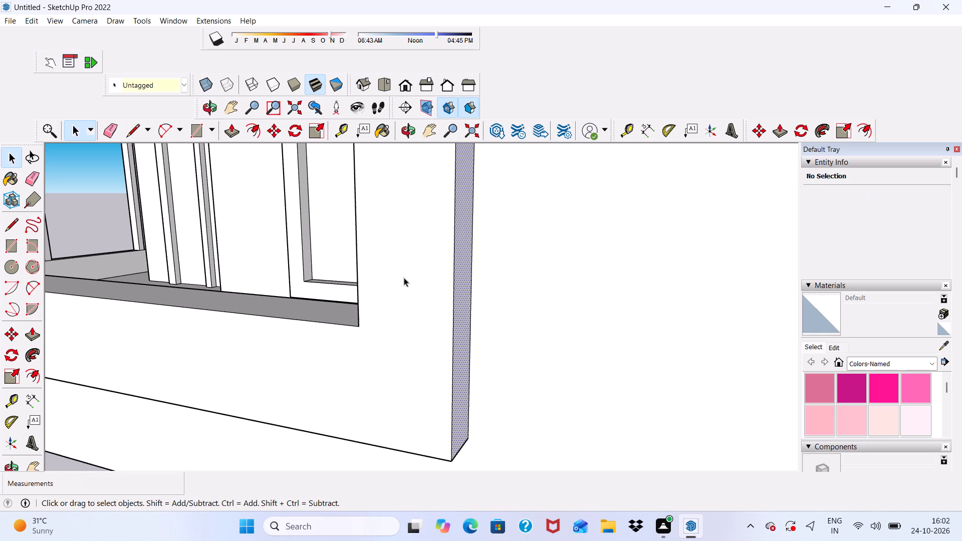
{"action": "left_click", "coordinate": [226, 127]}
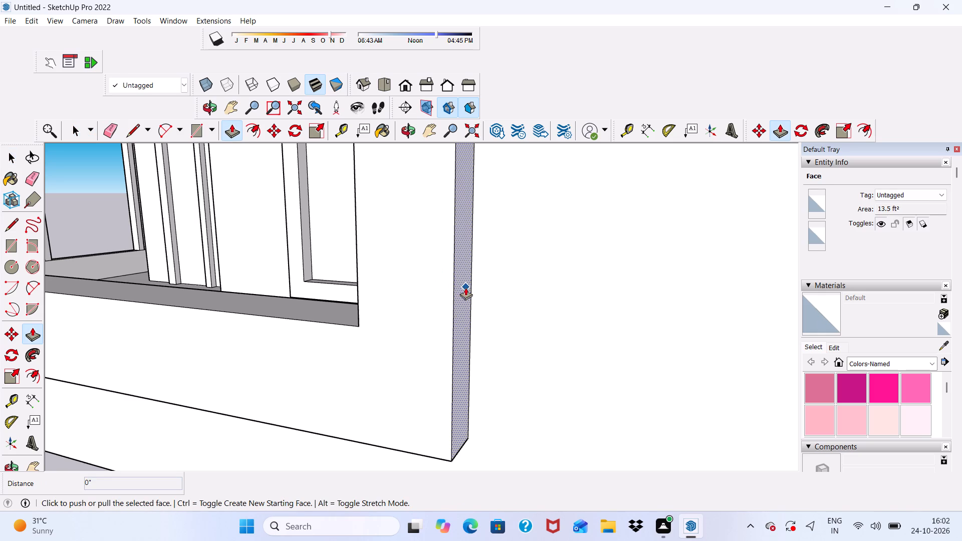
{"action": "left_click", "coordinate": [463, 289]}
{"action": "left_click", "coordinate": [486, 287]}
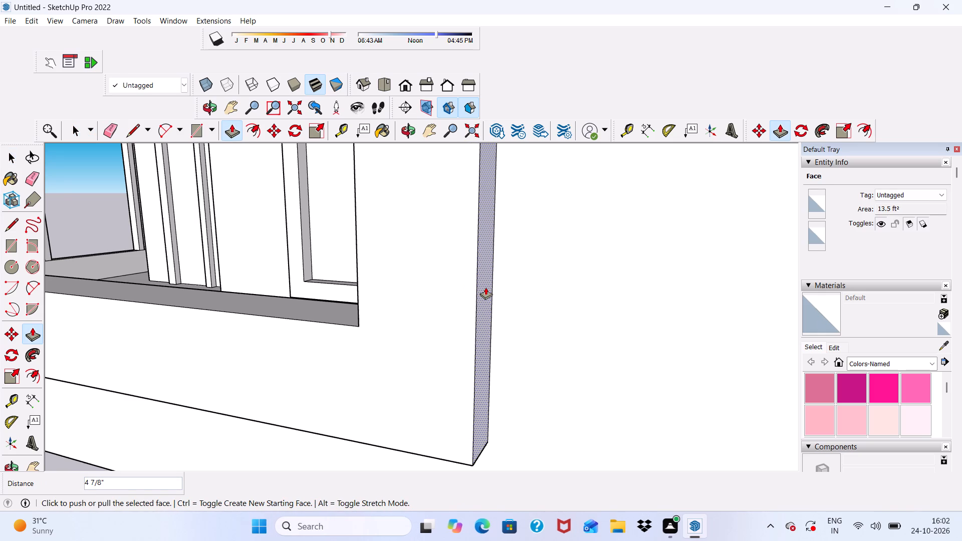
Push/Pull the second column's inner face back about 5 5/8" toward the frame's outer end.
{"action": "scroll", "coordinate": [480, 282], "scroll_direction": "down", "scroll_amount": 15}
{"action": "middle_click_drag", "start_coordinate": [476, 337], "coordinate": [520, 266]}
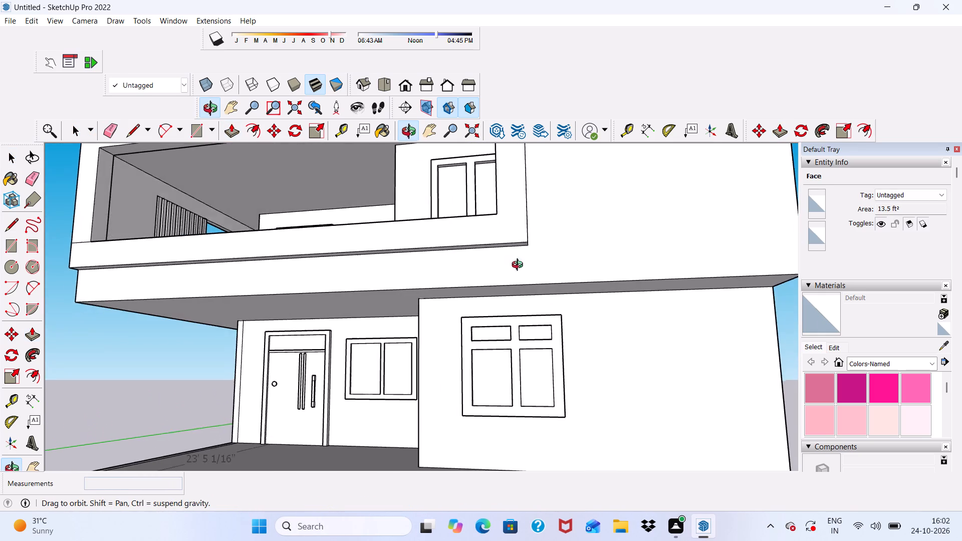
{"action": "middle_click_drag", "start_coordinate": [520, 266], "coordinate": [517, 264]}
{"action": "scroll", "coordinate": [538, 274], "scroll_direction": "down", "scroll_amount": 9}
{"action": "scroll", "coordinate": [408, 237], "scroll_direction": "up", "scroll_amount": 3}
{"action": "middle_click_drag", "start_coordinate": [470, 226], "coordinate": [510, 245]}
{"action": "scroll", "coordinate": [581, 242], "scroll_direction": "up", "scroll_amount": 5}
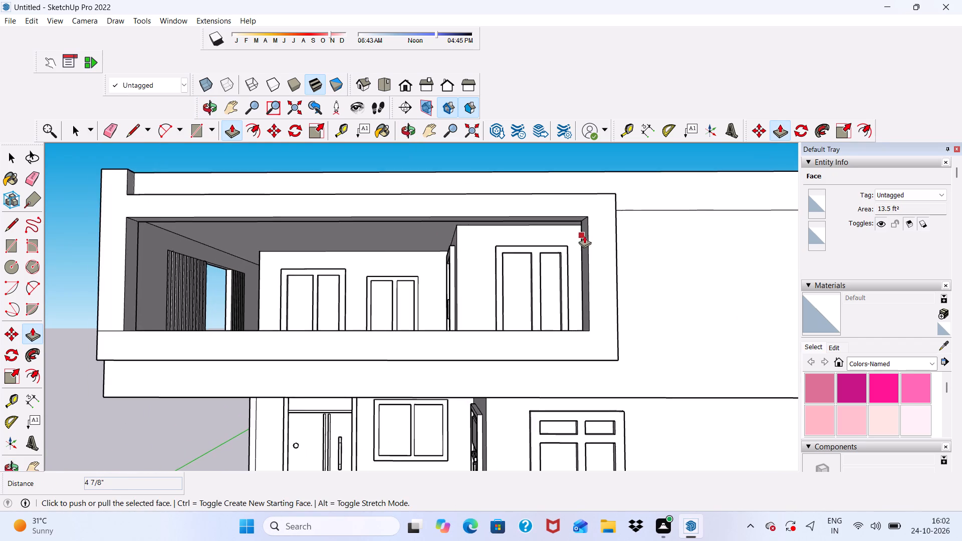
{"action": "scroll", "coordinate": [584, 235], "scroll_direction": "up", "scroll_amount": 3}
{"action": "key", "text": "space"}
{"action": "scroll", "coordinate": [585, 237], "scroll_direction": "up", "scroll_amount": 5}
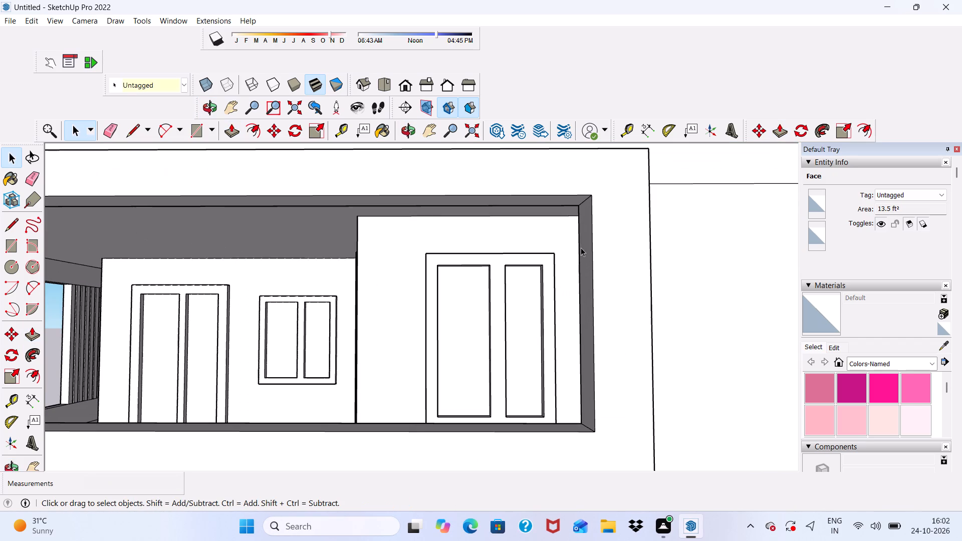
{"action": "middle_click_drag", "start_coordinate": [583, 248], "coordinate": [632, 264]}
{"action": "scroll", "coordinate": [632, 264], "scroll_direction": "up", "scroll_amount": 2}
{"action": "left_click", "coordinate": [632, 257]}
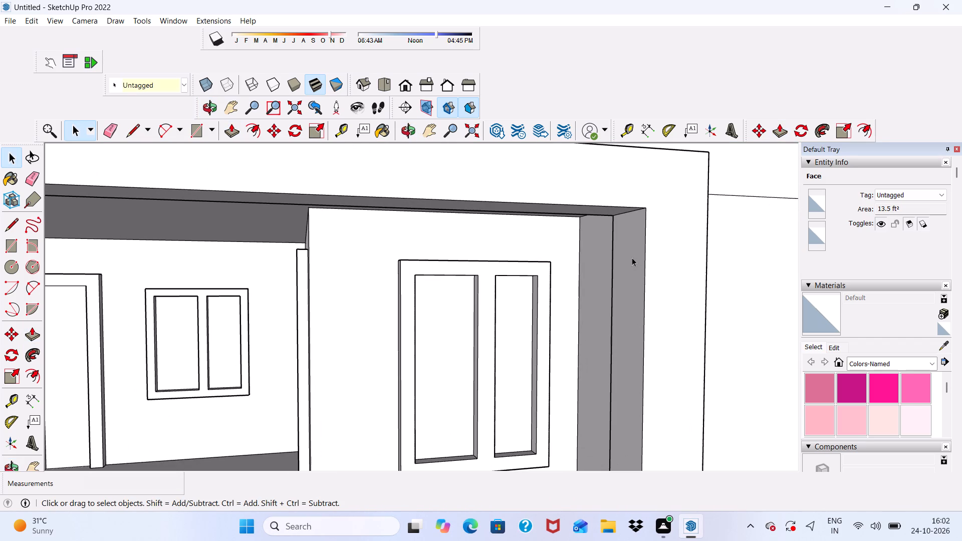
{"action": "left_click", "coordinate": [228, 135]}
{"action": "left_click_drag", "start_coordinate": [627, 288], "coordinate": [637, 285]}
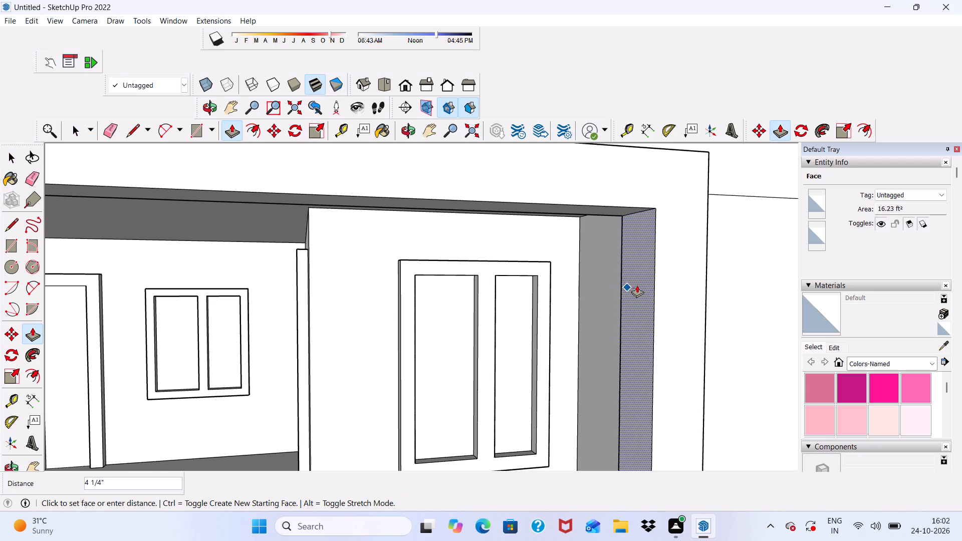
{"action": "left_click_drag", "start_coordinate": [637, 285], "coordinate": [640, 283]}
Push/Pull the second column's inner face a further 1 13/16" or so toward the frame's outer end.
{"action": "scroll", "coordinate": [613, 273], "scroll_direction": "down", "scroll_amount": 3}
{"action": "scroll", "coordinate": [539, 266], "scroll_direction": "down", "scroll_amount": 7}
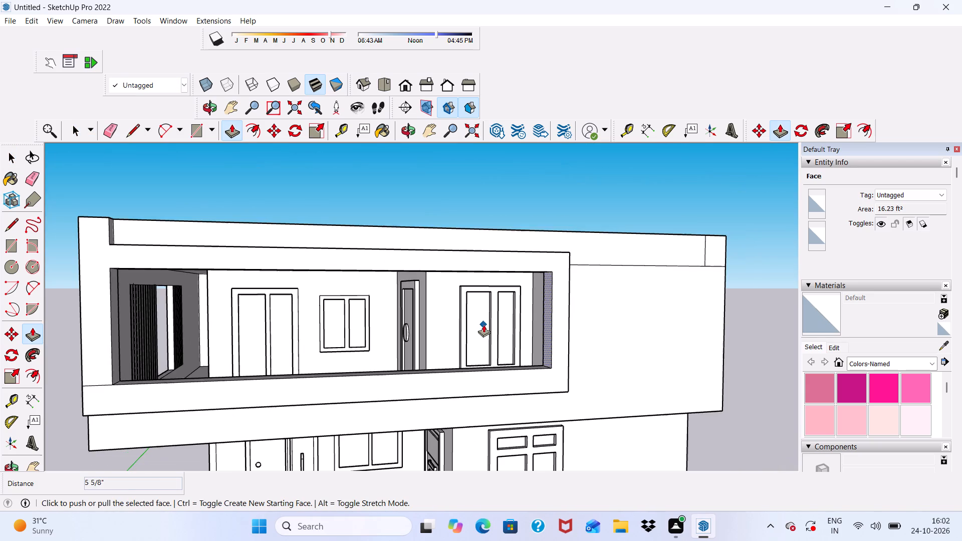
{"action": "middle_click_drag", "start_coordinate": [485, 327], "coordinate": [452, 289]}
{"action": "scroll", "coordinate": [526, 277], "scroll_direction": "up", "scroll_amount": 1}
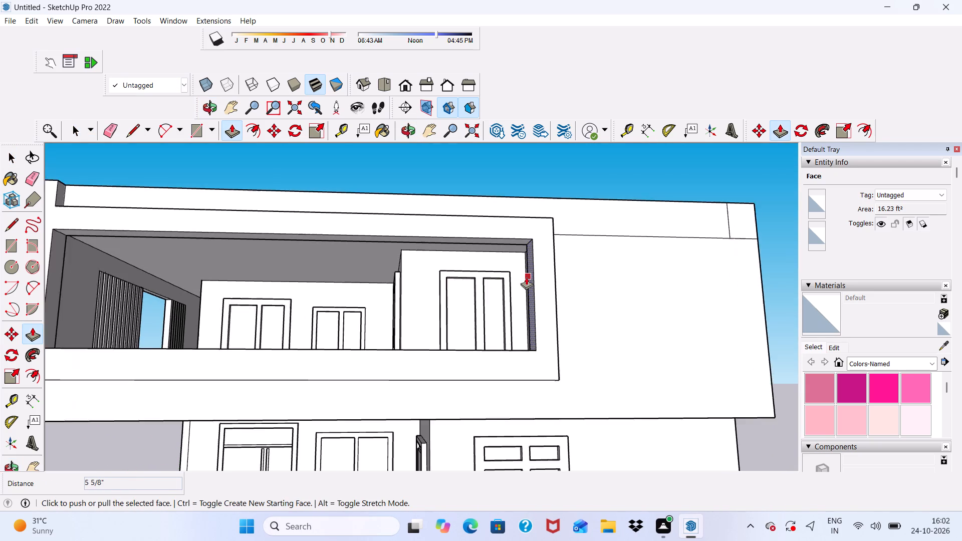
{"action": "scroll", "coordinate": [526, 277], "scroll_direction": "up", "scroll_amount": 4}
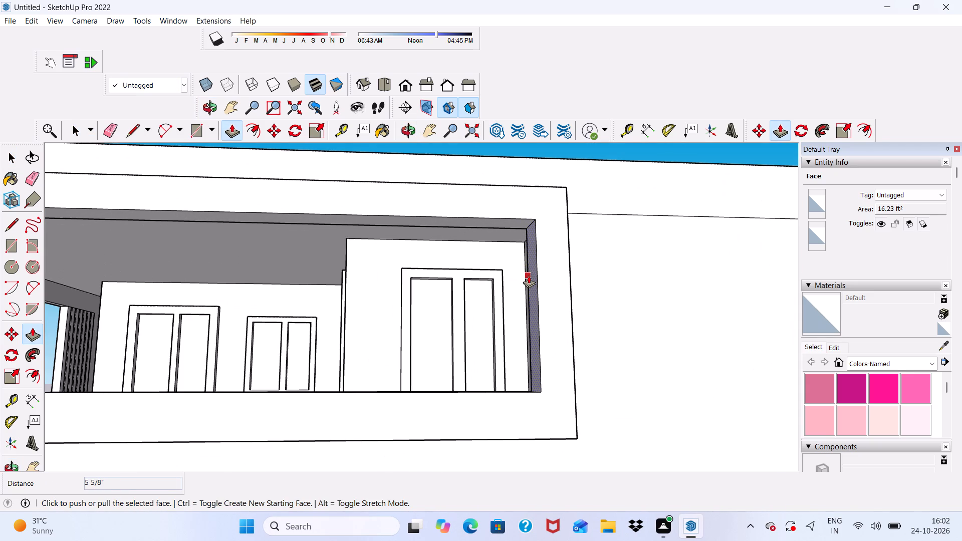
{"action": "scroll", "coordinate": [531, 275], "scroll_direction": "up", "scroll_amount": 1}
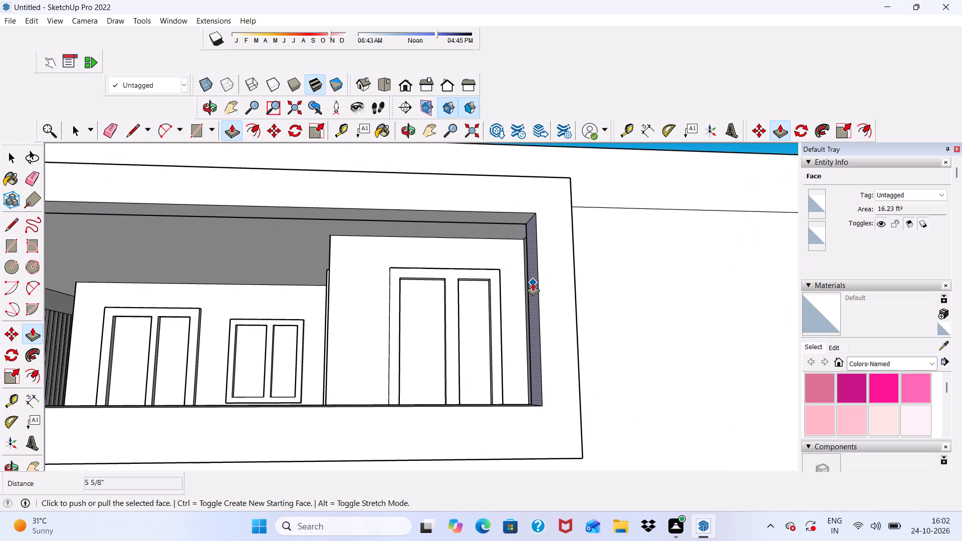
{"action": "left_click", "coordinate": [534, 282]}
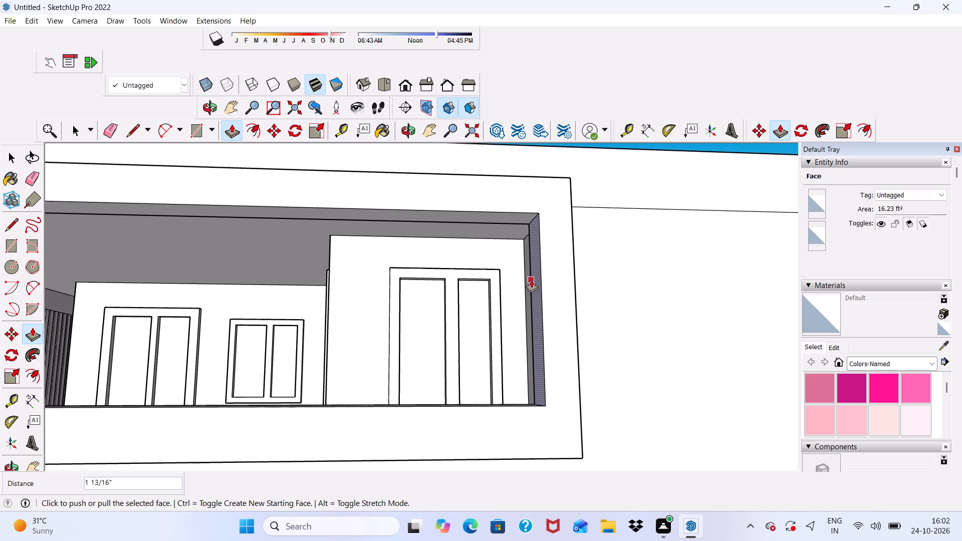
{"action": "key", "text": "space"}
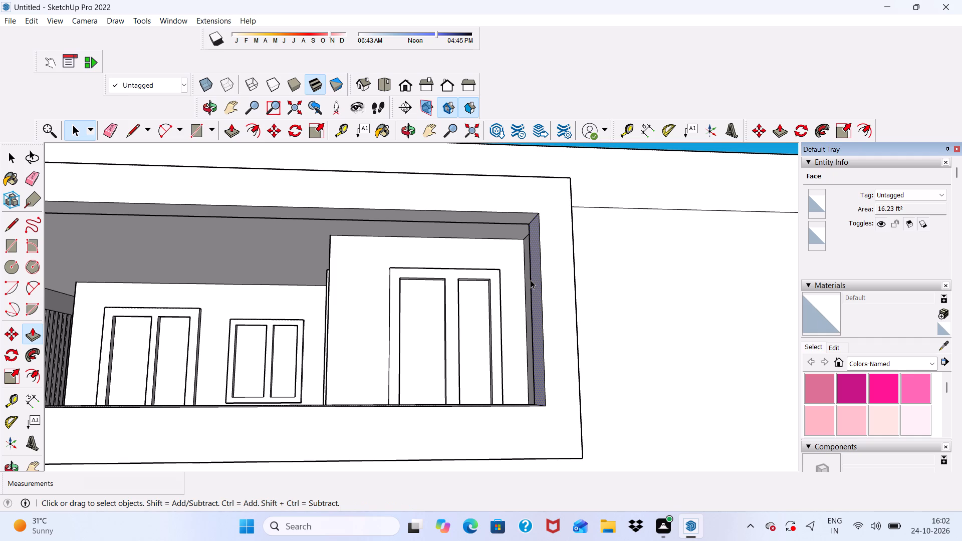
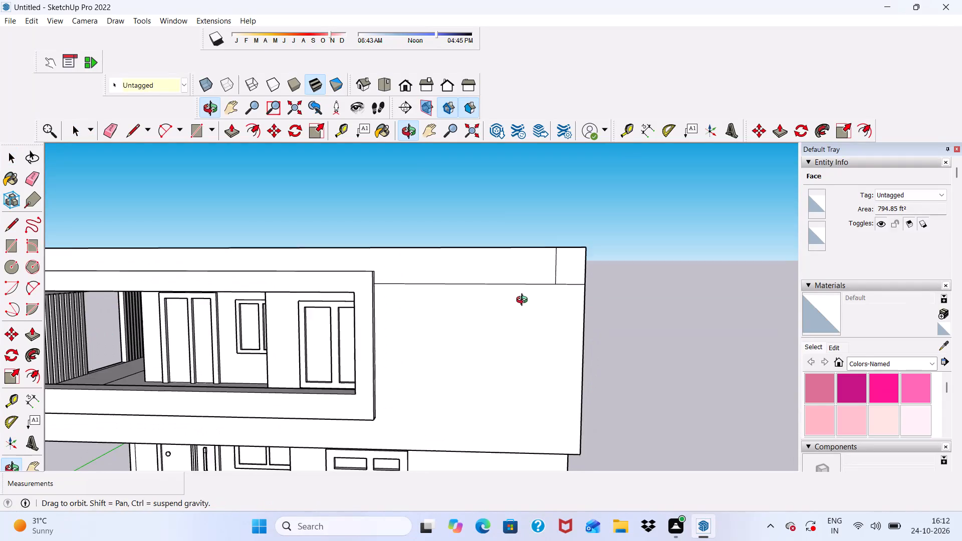
Erase the short vertical edge near the right end of the front facade's parapet band.
{"action": "scroll", "coordinate": [518, 291], "scroll_direction": "down", "scroll_amount": 1}
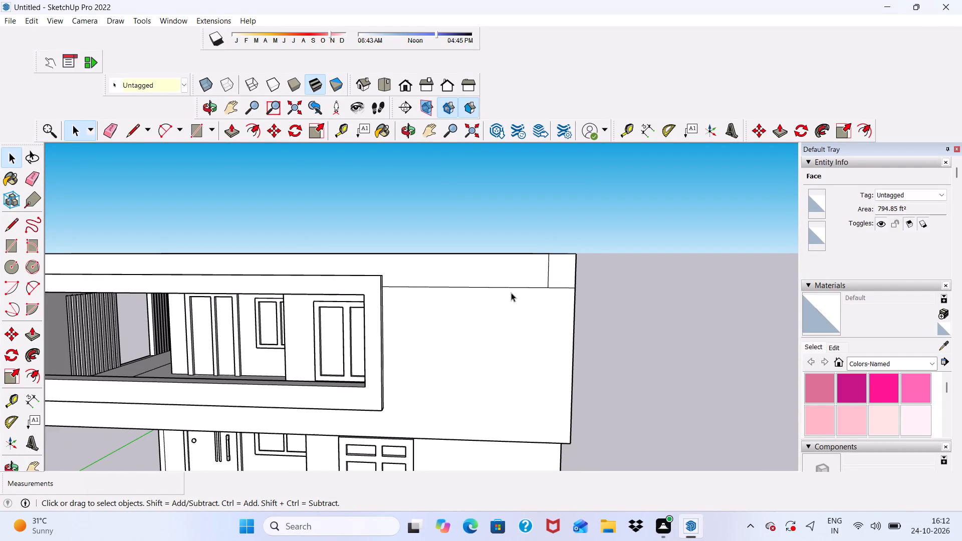
{"action": "scroll", "coordinate": [511, 293], "scroll_direction": "down", "scroll_amount": 2}
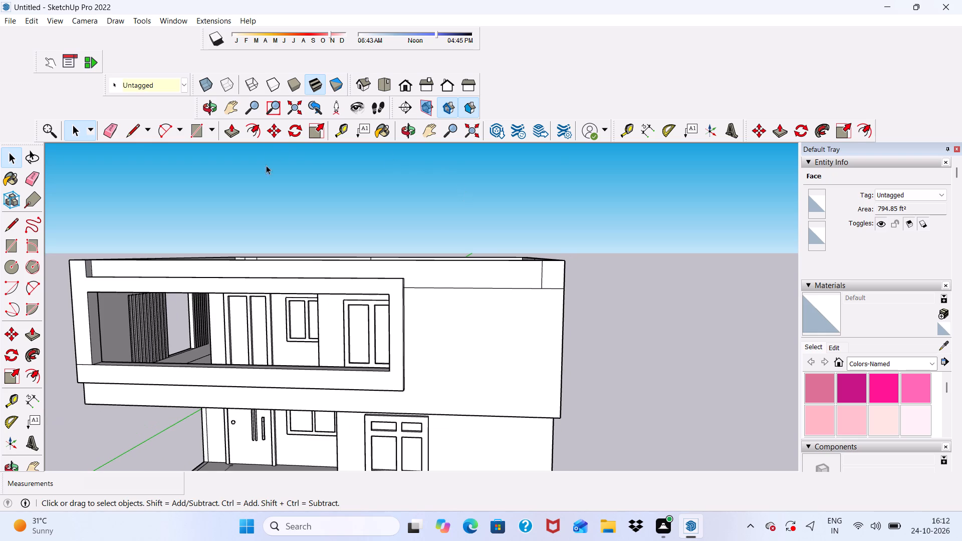
{"action": "left_click_drag", "start_coordinate": [109, 128], "coordinate": [114, 129]}
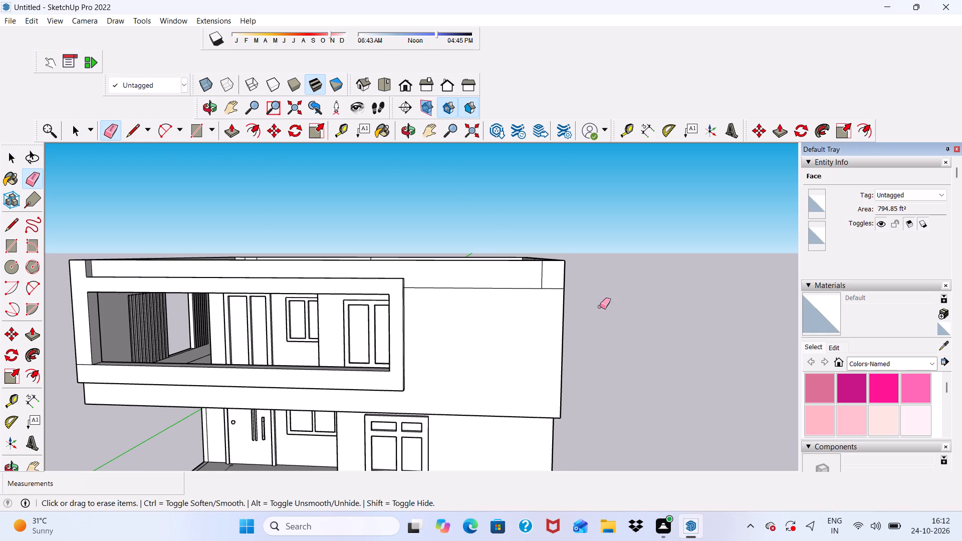
{"action": "scroll", "coordinate": [546, 272], "scroll_direction": "up", "scroll_amount": 3}
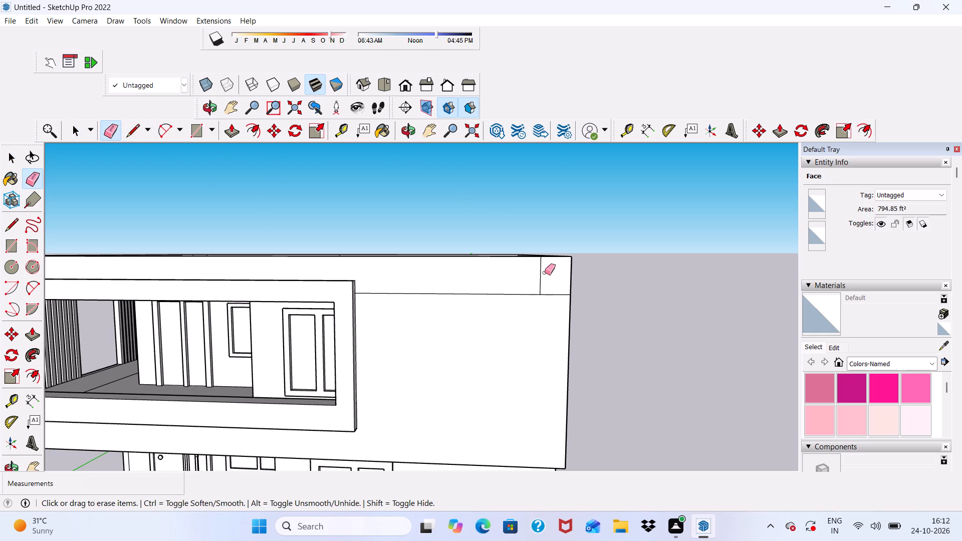
{"action": "left_click_drag", "start_coordinate": [545, 273], "coordinate": [530, 280]}
{"action": "scroll", "coordinate": [506, 283], "scroll_direction": "down", "scroll_amount": 6}
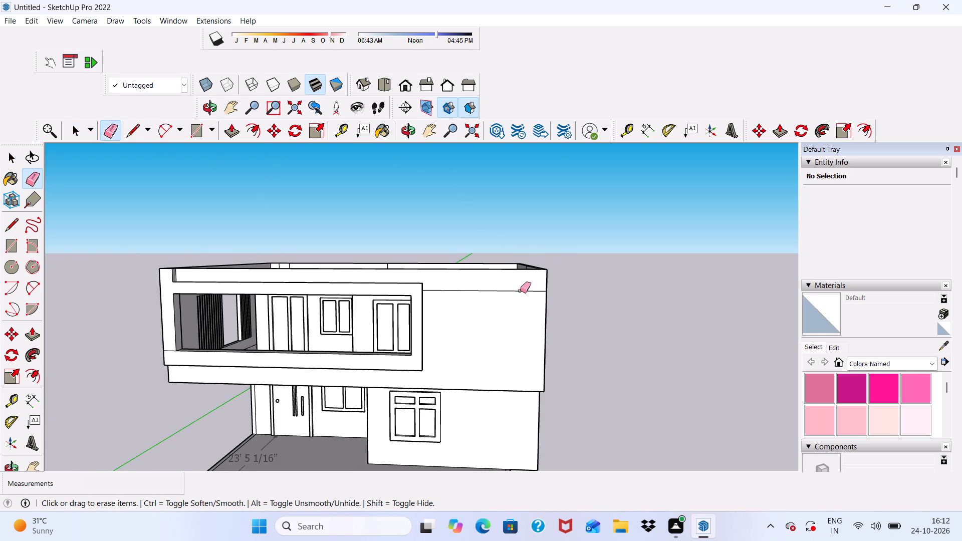
{"action": "middle_click_drag", "start_coordinate": [521, 292], "coordinate": [512, 373]}
{"action": "key", "text": "space"}
Push/Pull the narrow top face of the projecting balcony frame by about 2 inches.
{"action": "scroll", "coordinate": [457, 340], "scroll_direction": "up", "scroll_amount": 2}
{"action": "scroll", "coordinate": [349, 345], "scroll_direction": "up", "scroll_amount": 3}
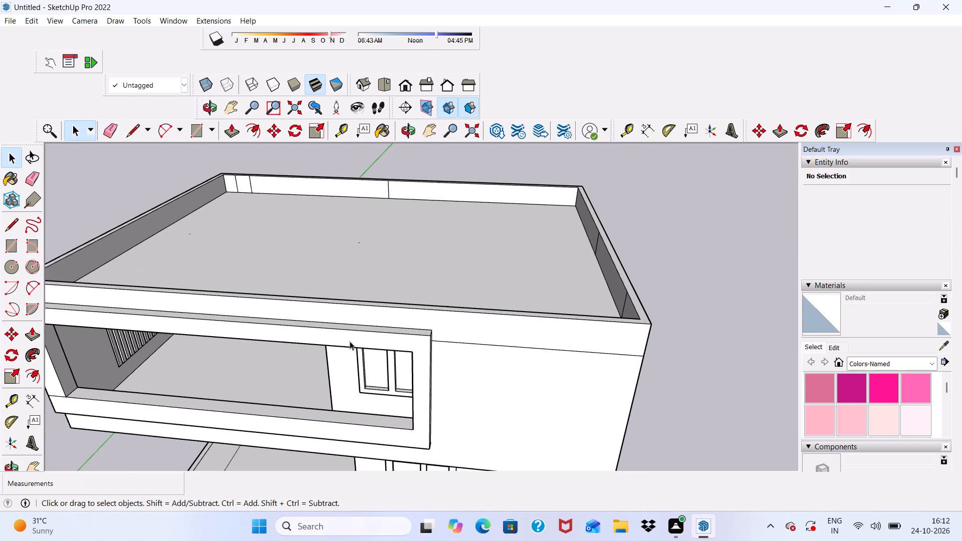
{"action": "middle_click_drag", "start_coordinate": [360, 333], "coordinate": [396, 270]}
{"action": "scroll", "coordinate": [398, 269], "scroll_direction": "up", "scroll_amount": 3}
{"action": "scroll", "coordinate": [394, 271], "scroll_direction": "down", "scroll_amount": 1}
{"action": "middle_click_drag", "start_coordinate": [394, 272], "coordinate": [392, 337]}
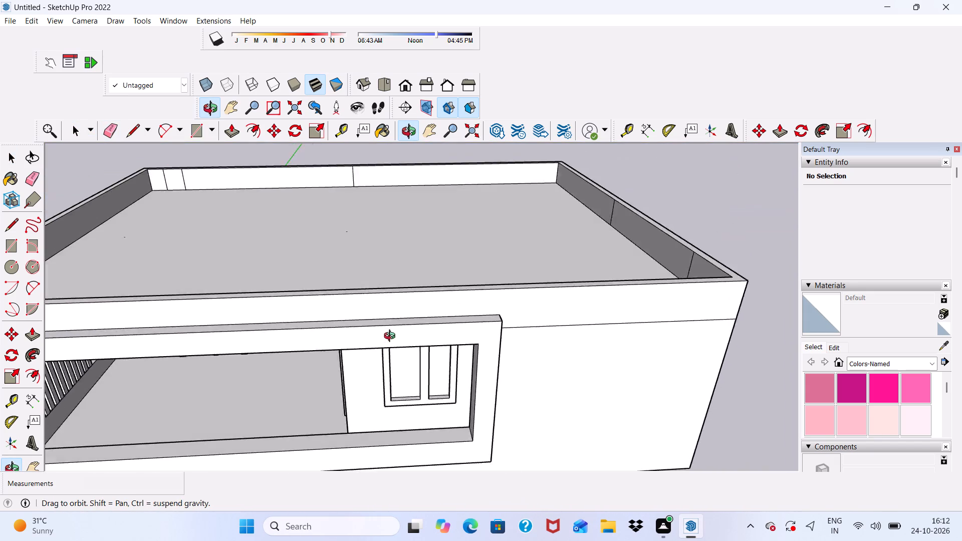
{"action": "middle_click_drag", "start_coordinate": [392, 337], "coordinate": [341, 368]}
{"action": "scroll", "coordinate": [341, 368], "scroll_direction": "up", "scroll_amount": 7}
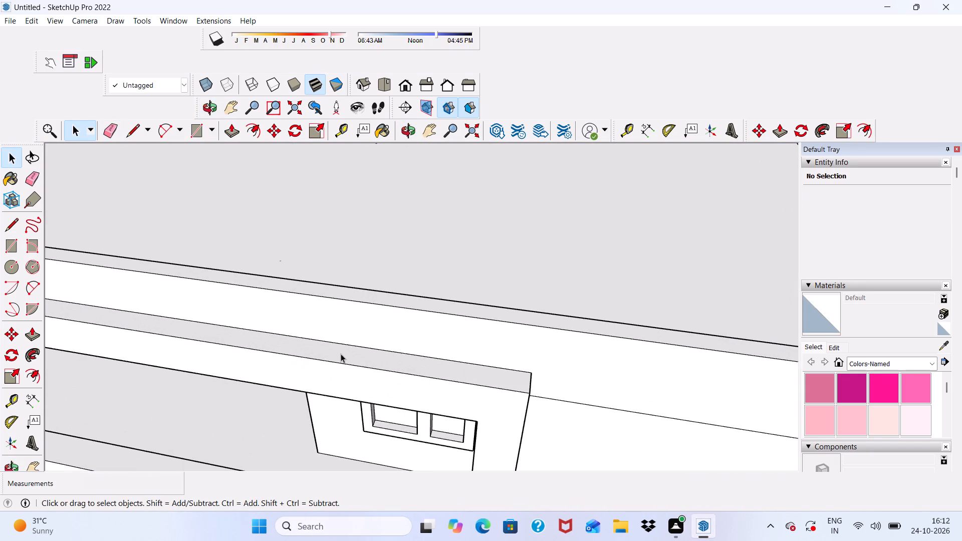
{"action": "left_click", "coordinate": [341, 354]}
{"action": "left_click", "coordinate": [230, 128]}
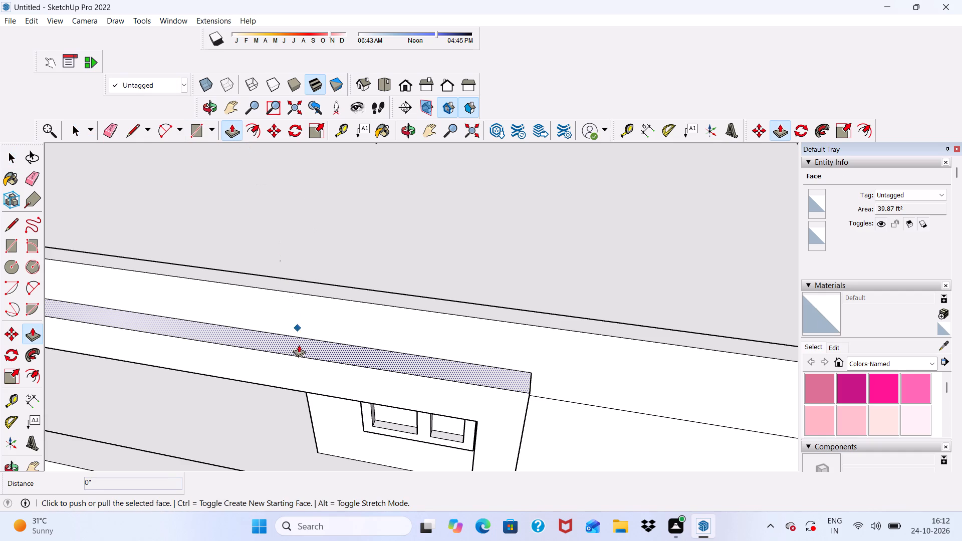
{"action": "left_click", "coordinate": [299, 347]}
{"action": "left_click", "coordinate": [299, 343]}
{"action": "scroll", "coordinate": [300, 326], "scroll_direction": "down", "scroll_amount": 5}
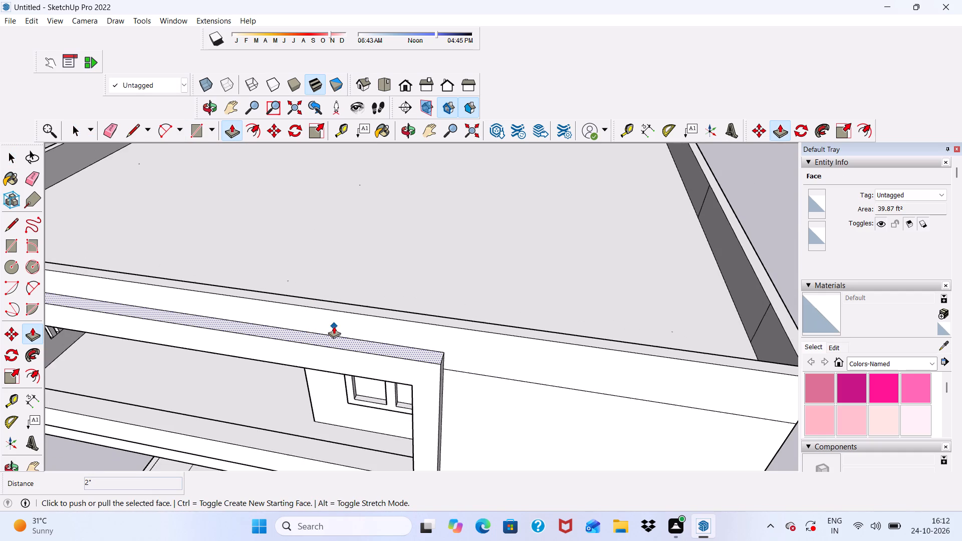
{"action": "middle_click_drag", "start_coordinate": [336, 326], "coordinate": [363, 279]}
{"action": "key", "text": "space"}
Examine the balcony frame and the front and side walls for leftover edges.
{"action": "scroll", "coordinate": [398, 217], "scroll_direction": "up", "scroll_amount": 1}
{"action": "scroll", "coordinate": [400, 220], "scroll_direction": "down", "scroll_amount": 4}
{"action": "middle_click_drag", "start_coordinate": [413, 333], "coordinate": [452, 237]}
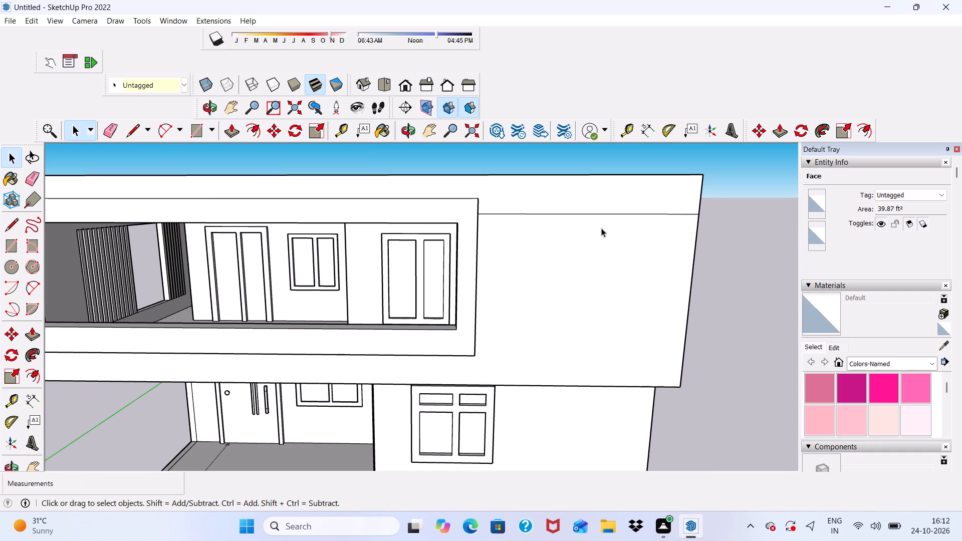
{"action": "left_click", "coordinate": [717, 291]}
{"action": "middle_click_drag", "start_coordinate": [416, 236], "coordinate": [458, 209]}
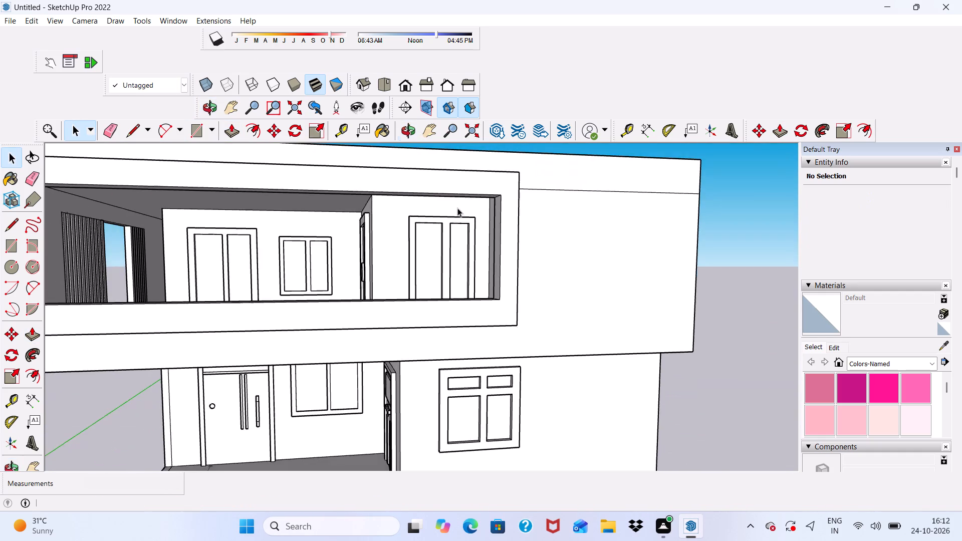
{"action": "scroll", "coordinate": [400, 230], "scroll_direction": "down", "scroll_amount": 5}
{"action": "middle_click_drag", "start_coordinate": [388, 273], "coordinate": [387, 290]}
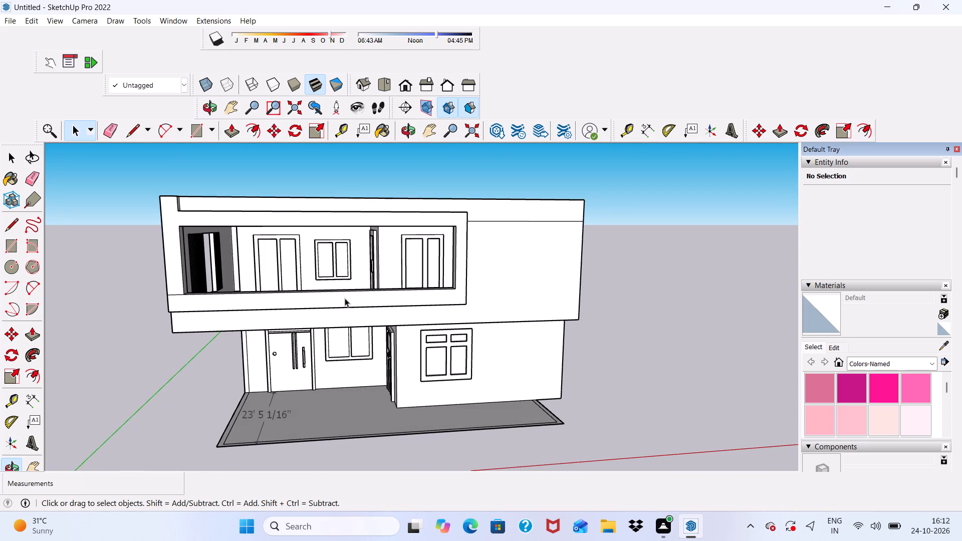
{"action": "scroll", "coordinate": [447, 240], "scroll_direction": "up", "scroll_amount": 1}
{"action": "middle_click_drag", "start_coordinate": [448, 239], "coordinate": [267, 324]}
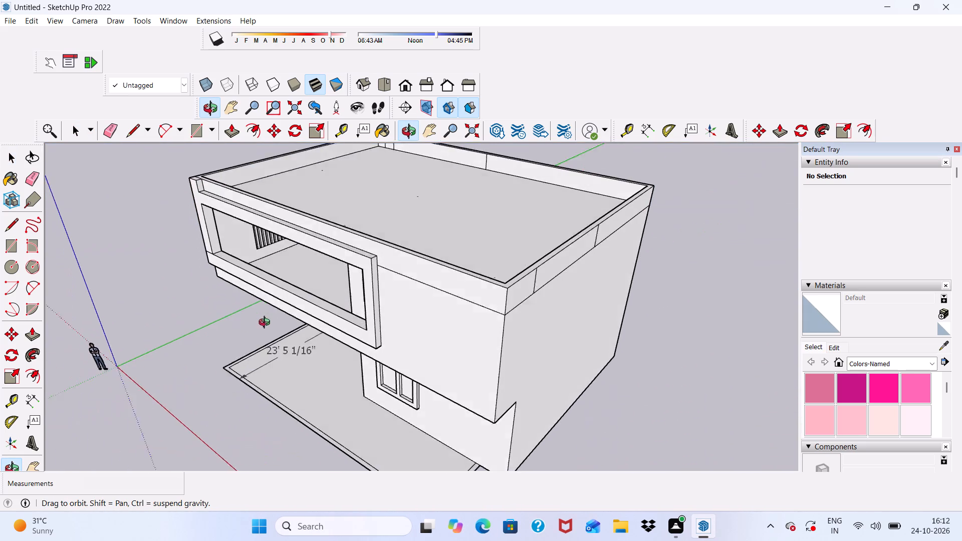
{"action": "middle_click_drag", "start_coordinate": [267, 324], "coordinate": [262, 328]}
{"action": "scroll", "coordinate": [392, 252], "scroll_direction": "up", "scroll_amount": 3}
{"action": "scroll", "coordinate": [367, 233], "scroll_direction": "down", "scroll_amount": 3}
{"action": "middle_click_drag", "start_coordinate": [359, 282], "coordinate": [467, 241]}
{"action": "middle_click_drag", "start_coordinate": [460, 243], "coordinate": [346, 246]}
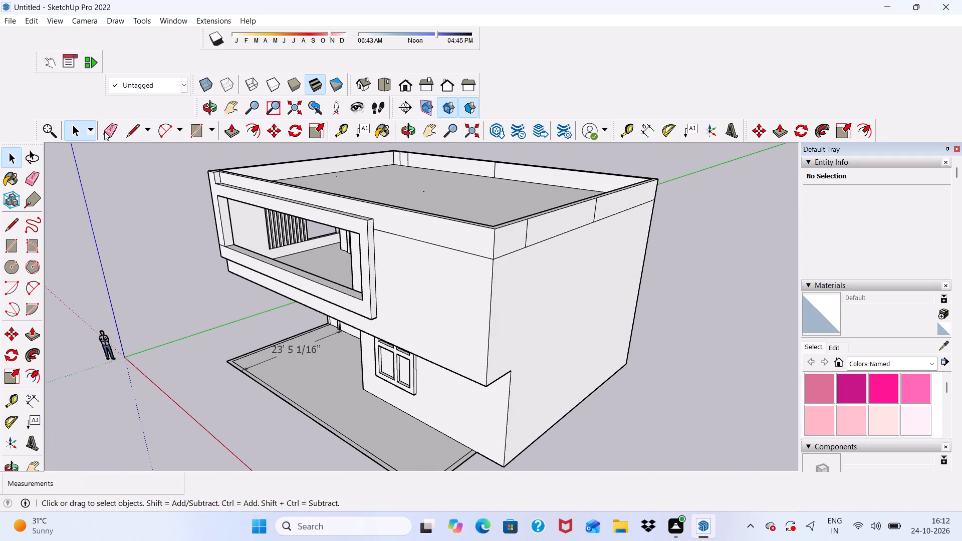
Erase the stray edges at the left end of the balcony frame, around its lower corner.
{"action": "left_click", "coordinate": [107, 126]}
{"action": "scroll", "coordinate": [337, 208], "scroll_direction": "up", "scroll_amount": 3}
{"action": "middle_click_drag", "start_coordinate": [388, 266], "coordinate": [481, 245]}
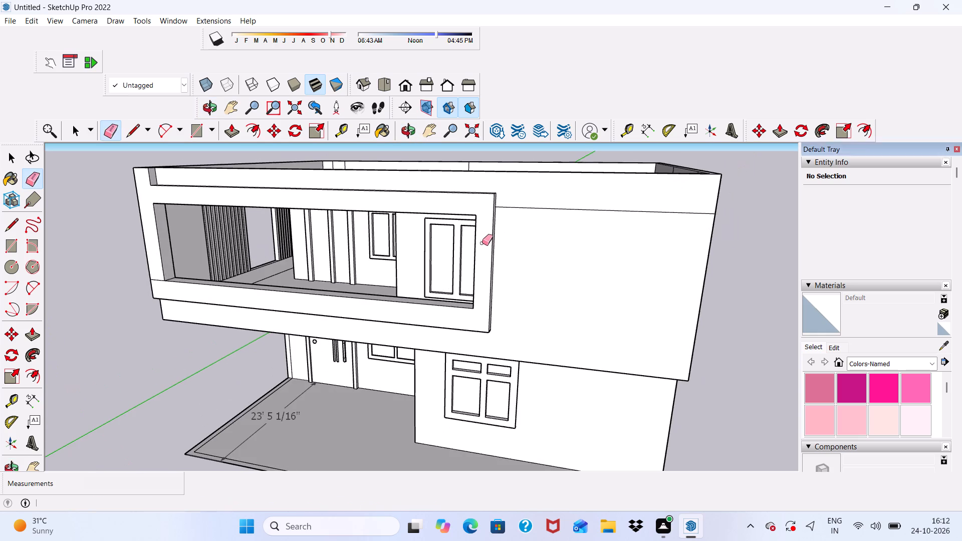
{"action": "key", "text": "space"}
{"action": "left_click", "coordinate": [103, 130]}
{"action": "scroll", "coordinate": [146, 297], "scroll_direction": "up", "scroll_amount": 2}
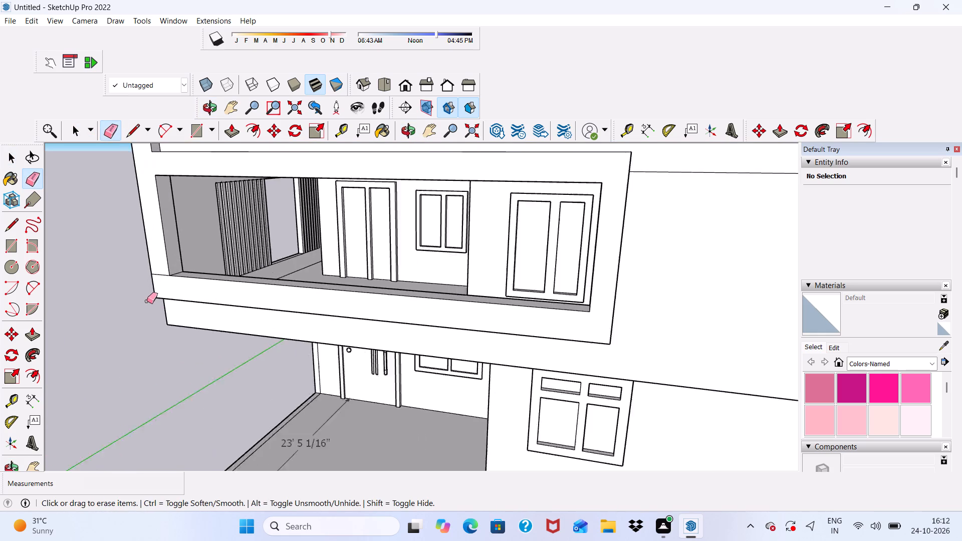
{"action": "scroll", "coordinate": [147, 301], "scroll_direction": "up", "scroll_amount": 5}
{"action": "left_click_drag", "start_coordinate": [165, 263], "coordinate": [166, 275]}
{"action": "scroll", "coordinate": [172, 274], "scroll_direction": "up", "scroll_amount": 2}
{"action": "scroll", "coordinate": [172, 273], "scroll_direction": "down", "scroll_amount": 3}
{"action": "middle_click_drag", "start_coordinate": [168, 294], "coordinate": [401, 307]}
{"action": "scroll", "coordinate": [439, 360], "scroll_direction": "up", "scroll_amount": 3}
{"action": "left_click_drag", "start_coordinate": [439, 317], "coordinate": [435, 352]}
{"action": "scroll", "coordinate": [409, 293], "scroll_direction": "down", "scroll_amount": 10}
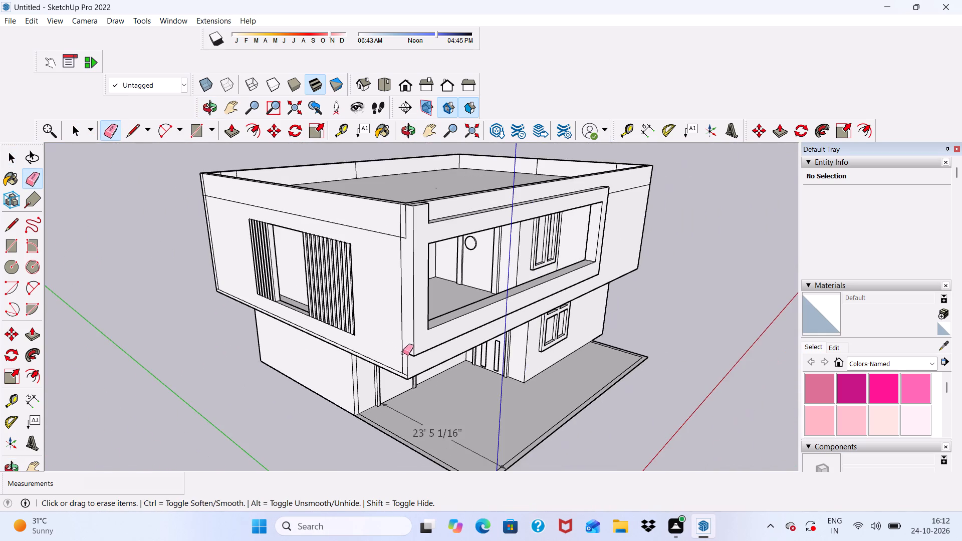
{"action": "middle_click_drag", "start_coordinate": [403, 353], "coordinate": [262, 386]}
{"action": "scroll", "coordinate": [284, 296], "scroll_direction": "up", "scroll_amount": 2}
{"action": "key", "text": "space"}
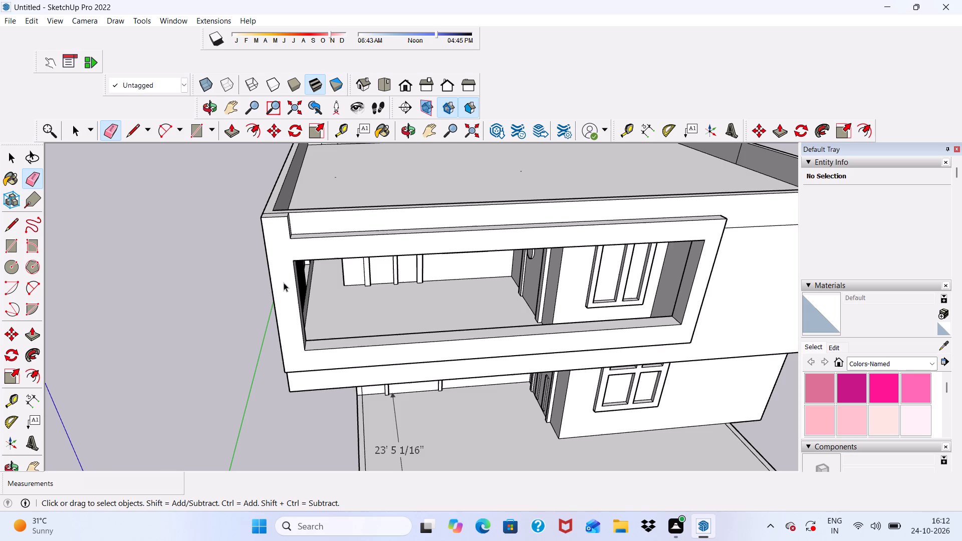
Erase the 23' 5 1/16" dimension from the ground-floor platform.
{"action": "scroll", "coordinate": [239, 263], "scroll_direction": "down", "scroll_amount": 4}
{"action": "middle_click_drag", "start_coordinate": [256, 292], "coordinate": [278, 216]}
{"action": "scroll", "coordinate": [369, 263], "scroll_direction": "up", "scroll_amount": 3}
{"action": "scroll", "coordinate": [261, 197], "scroll_direction": "down", "scroll_amount": 3}
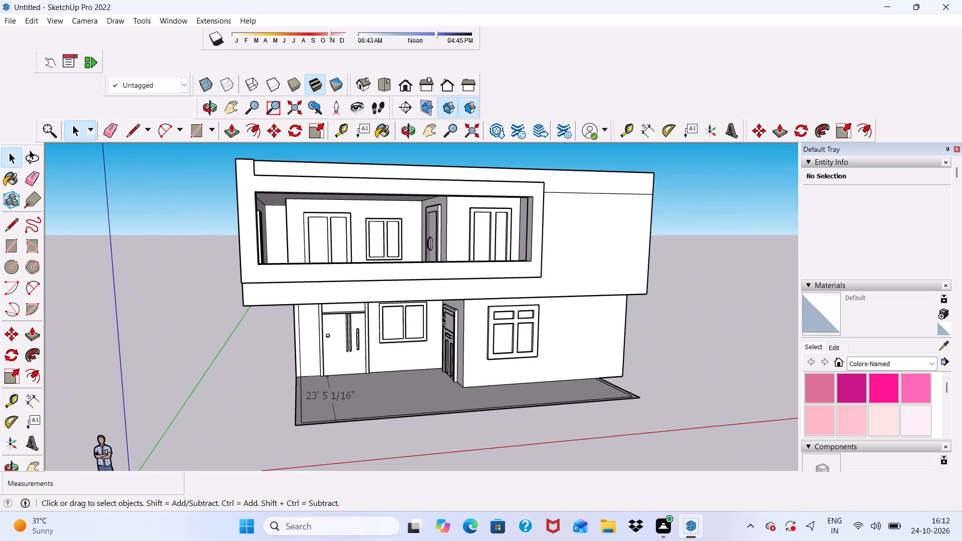
{"action": "scroll", "coordinate": [442, 316], "scroll_direction": "down", "scroll_amount": 4}
{"action": "scroll", "coordinate": [442, 316], "scroll_direction": "up", "scroll_amount": 1}
{"action": "middle_click_drag", "start_coordinate": [442, 316], "coordinate": [375, 354]}
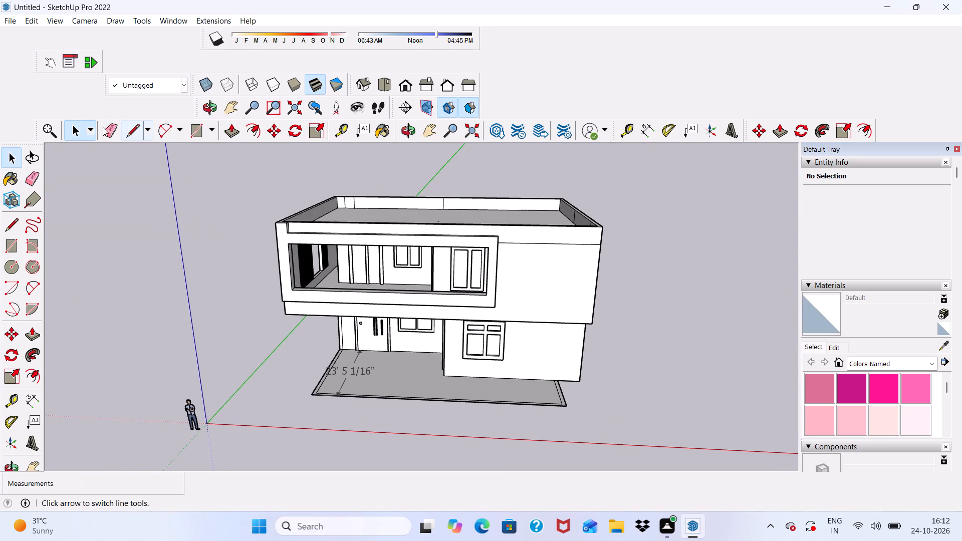
{"action": "left_click", "coordinate": [107, 125]}
{"action": "scroll", "coordinate": [332, 360], "scroll_direction": "up", "scroll_amount": 2}
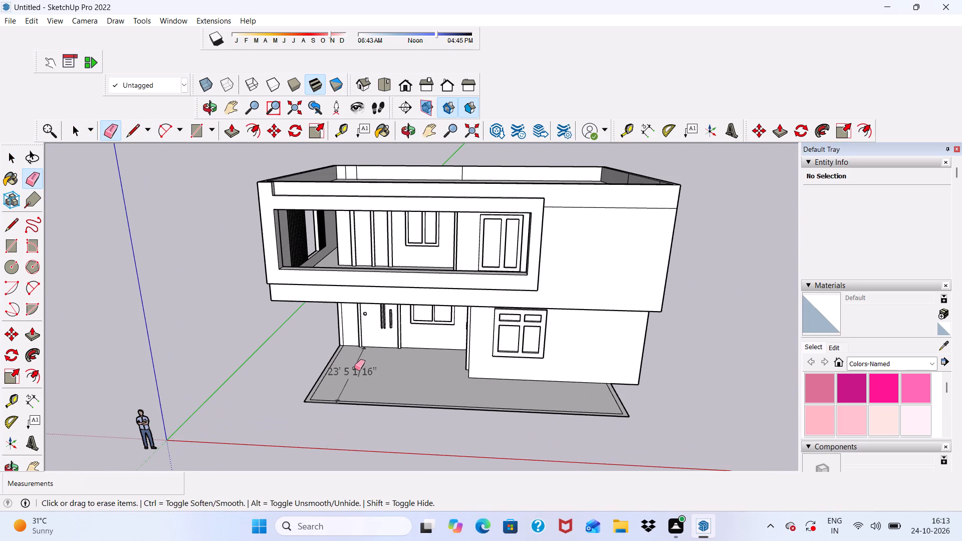
{"action": "left_click", "coordinate": [353, 367]}
{"action": "key", "text": "space"}
Examine the balcony, facade and roof parapet from above and from the front.
{"action": "scroll", "coordinate": [331, 308], "scroll_direction": "down", "scroll_amount": 3}
{"action": "scroll", "coordinate": [298, 268], "scroll_direction": "up", "scroll_amount": 5}
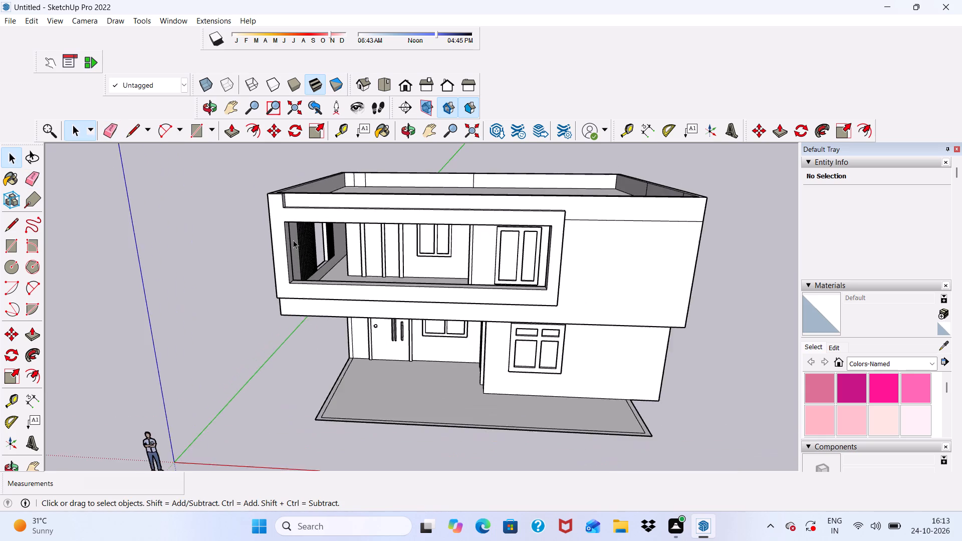
{"action": "scroll", "coordinate": [293, 240], "scroll_direction": "up", "scroll_amount": 2}
{"action": "middle_click_drag", "start_coordinate": [293, 238], "coordinate": [257, 282]}
{"action": "scroll", "coordinate": [280, 230], "scroll_direction": "up", "scroll_amount": 1}
{"action": "scroll", "coordinate": [292, 236], "scroll_direction": "down", "scroll_amount": 3}
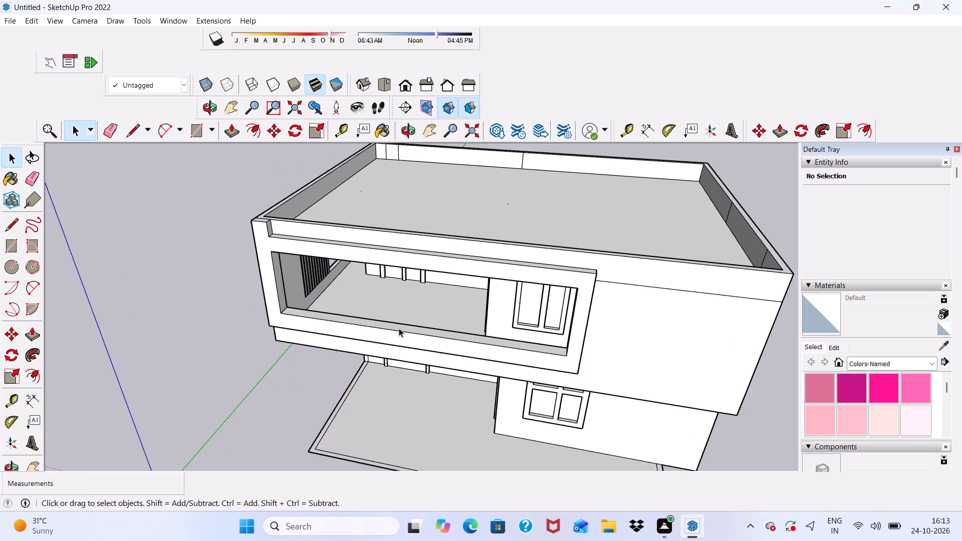
{"action": "scroll", "coordinate": [399, 328], "scroll_direction": "down", "scroll_amount": 3}
{"action": "middle_click_drag", "start_coordinate": [361, 375], "coordinate": [430, 289]}
{"action": "scroll", "coordinate": [430, 289], "scroll_direction": "down", "scroll_amount": 1}
{"action": "scroll", "coordinate": [392, 220], "scroll_direction": "up", "scroll_amount": 5}
{"action": "scroll", "coordinate": [399, 210], "scroll_direction": "down", "scroll_amount": 6}
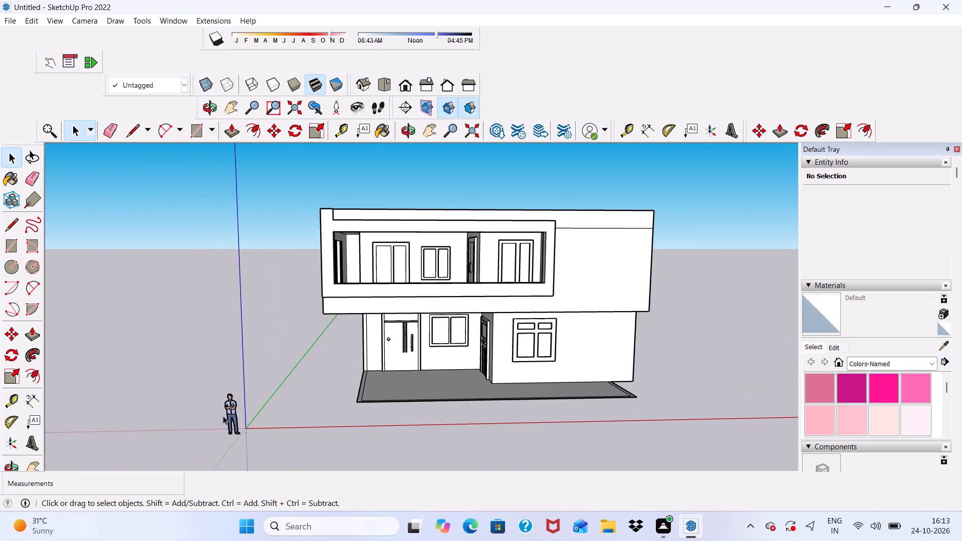
{"action": "middle_click_drag", "start_coordinate": [432, 208], "coordinate": [422, 276]}
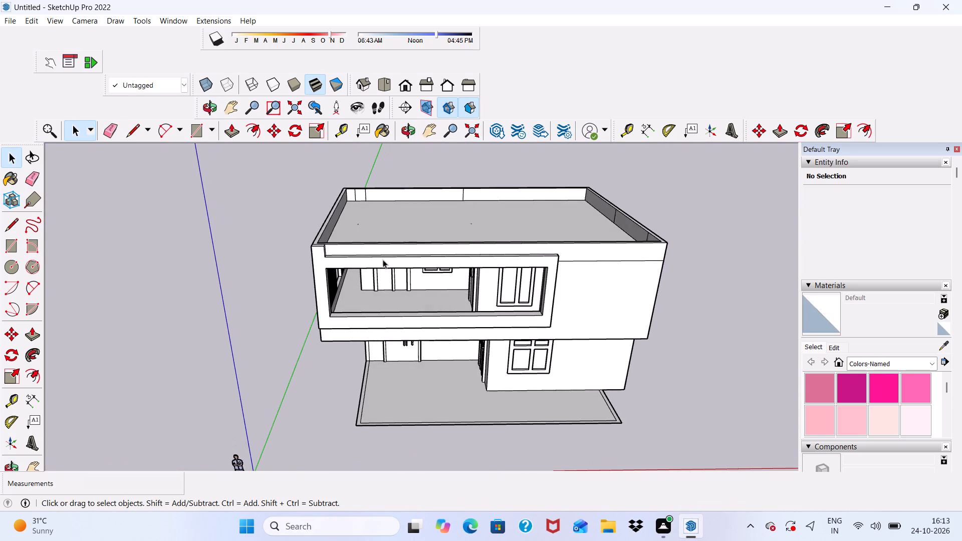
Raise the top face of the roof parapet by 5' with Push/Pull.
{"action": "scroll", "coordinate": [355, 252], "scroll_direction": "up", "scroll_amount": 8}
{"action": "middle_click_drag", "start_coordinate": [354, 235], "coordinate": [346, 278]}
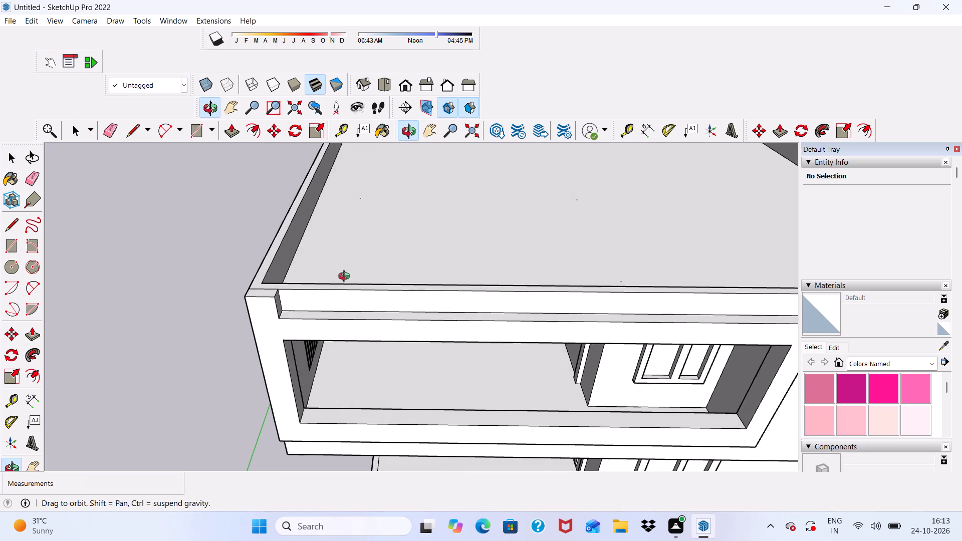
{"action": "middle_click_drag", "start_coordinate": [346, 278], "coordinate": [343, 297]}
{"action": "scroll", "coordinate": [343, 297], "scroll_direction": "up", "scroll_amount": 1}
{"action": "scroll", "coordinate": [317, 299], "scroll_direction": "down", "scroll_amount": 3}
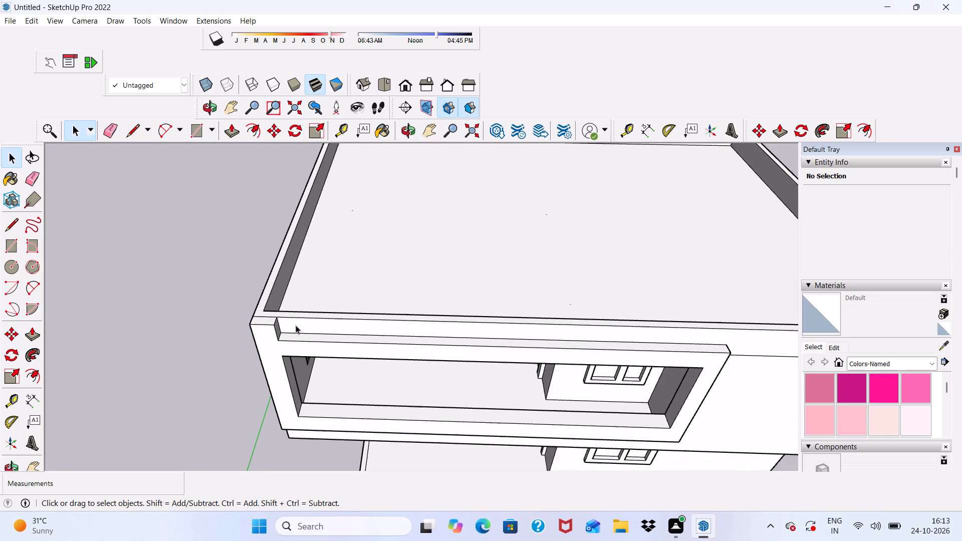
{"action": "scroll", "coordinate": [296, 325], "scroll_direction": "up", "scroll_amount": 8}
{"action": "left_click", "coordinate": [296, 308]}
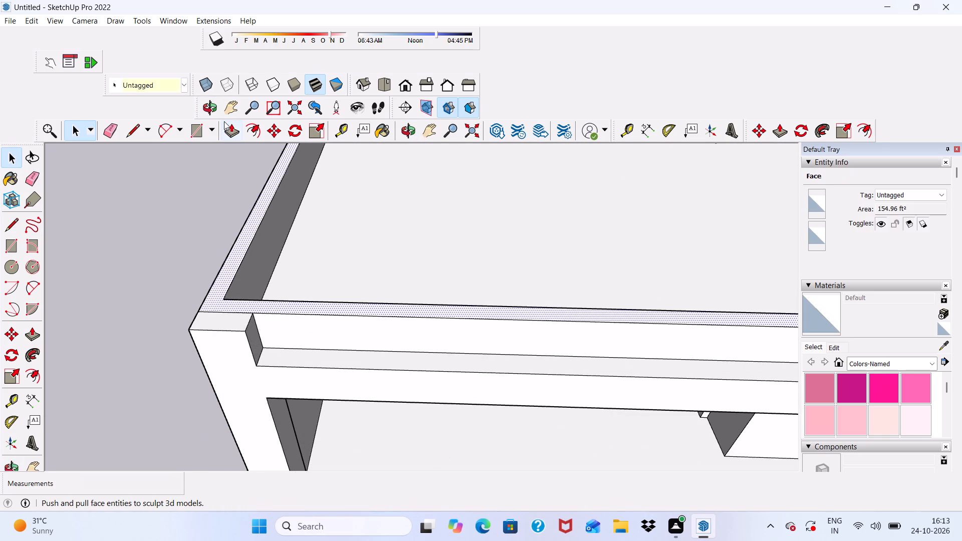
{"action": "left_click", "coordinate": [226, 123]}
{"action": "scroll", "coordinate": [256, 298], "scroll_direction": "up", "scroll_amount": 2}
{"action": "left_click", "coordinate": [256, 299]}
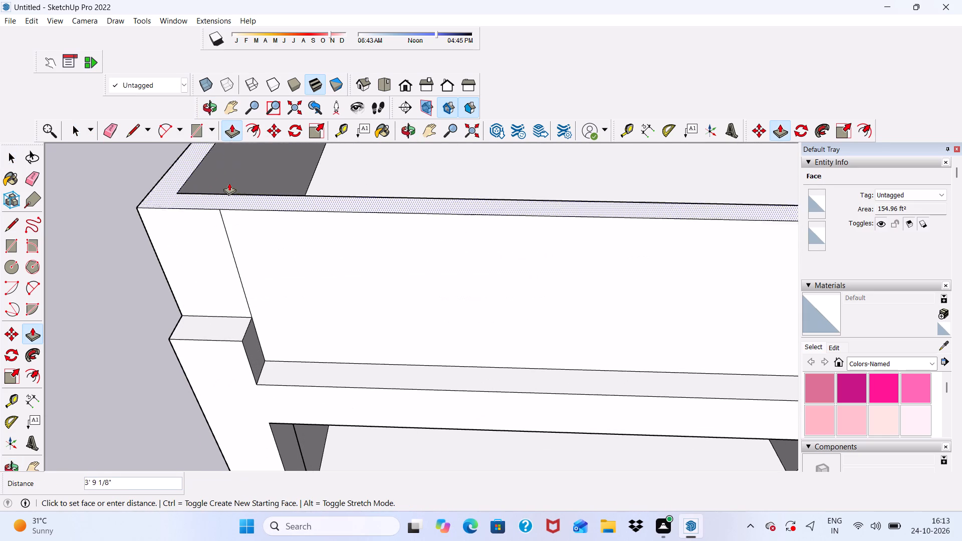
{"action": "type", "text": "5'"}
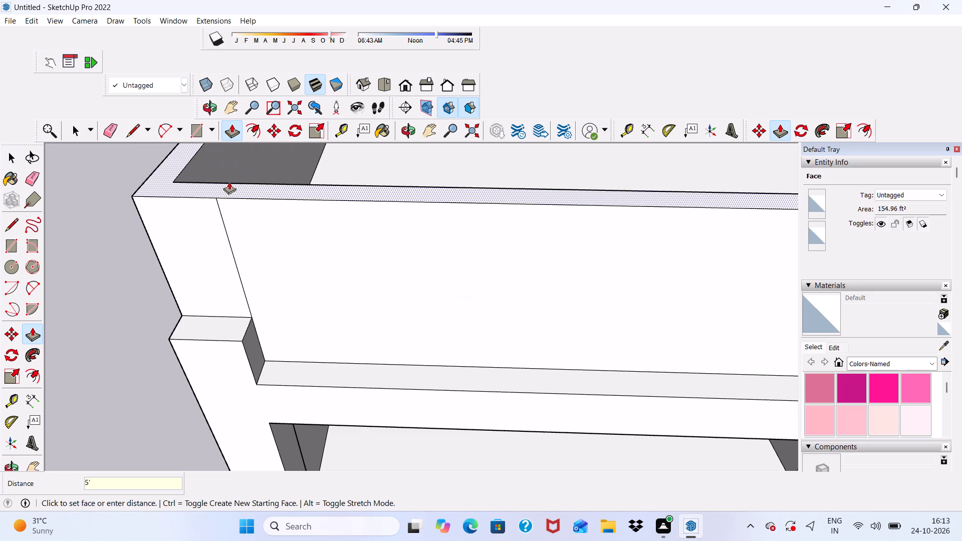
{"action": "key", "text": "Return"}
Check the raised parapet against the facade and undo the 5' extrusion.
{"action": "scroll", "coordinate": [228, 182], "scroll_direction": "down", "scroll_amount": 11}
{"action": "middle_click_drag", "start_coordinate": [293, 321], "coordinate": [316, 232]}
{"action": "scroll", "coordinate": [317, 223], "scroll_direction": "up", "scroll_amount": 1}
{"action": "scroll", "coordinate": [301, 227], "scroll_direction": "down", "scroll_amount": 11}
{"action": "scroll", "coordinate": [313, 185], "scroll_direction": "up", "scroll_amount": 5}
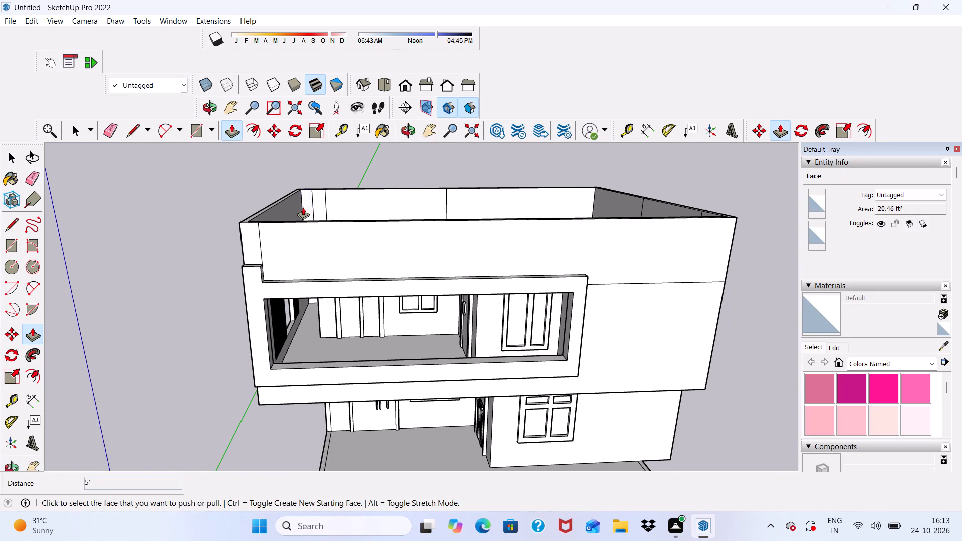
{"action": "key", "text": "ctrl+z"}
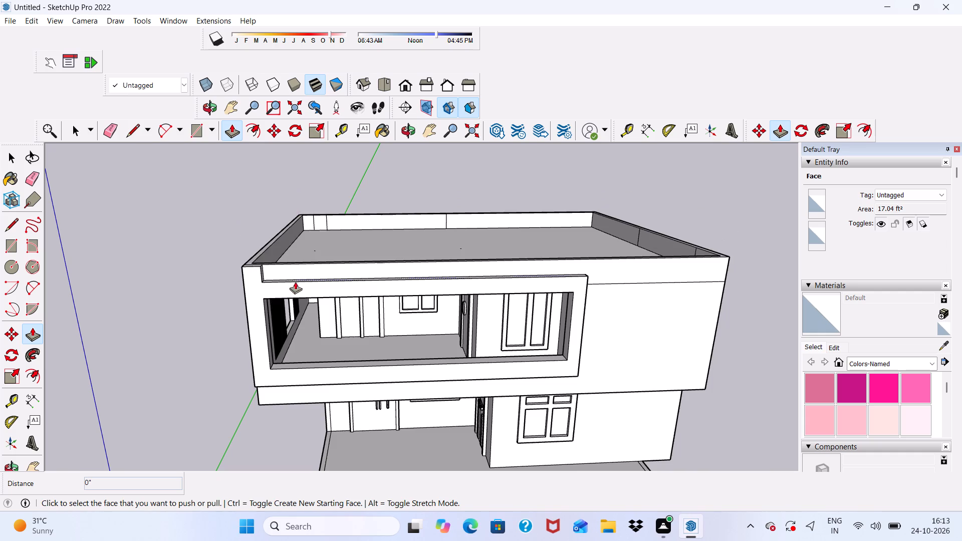
Raise the top face of the roof parapet by 3' with Push/Pull.
{"action": "middle_click_drag", "start_coordinate": [295, 282], "coordinate": [262, 366]}
{"action": "scroll", "coordinate": [255, 348], "scroll_direction": "up", "scroll_amount": 9}
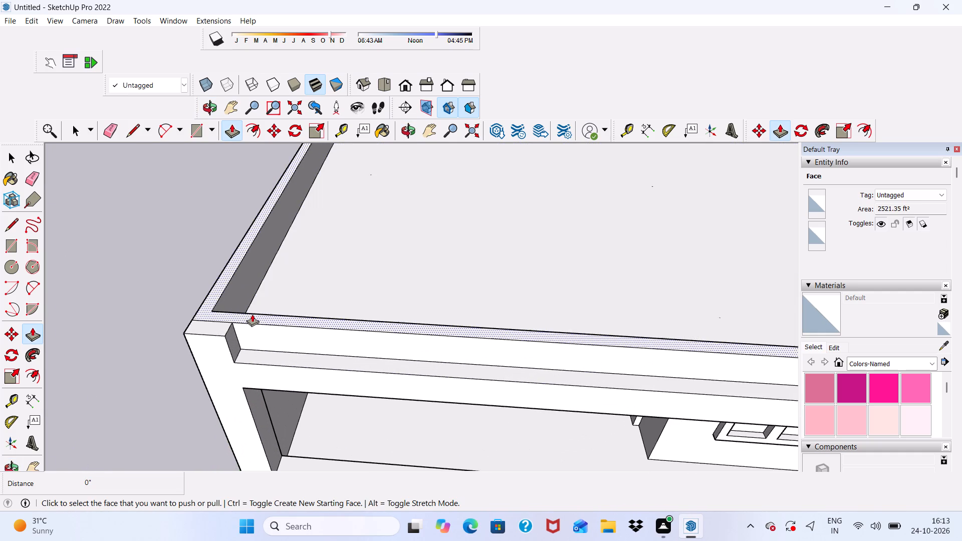
{"action": "left_click", "coordinate": [252, 314]}
{"action": "type", "text": "3'"}
{"action": "key", "text": "Return"}
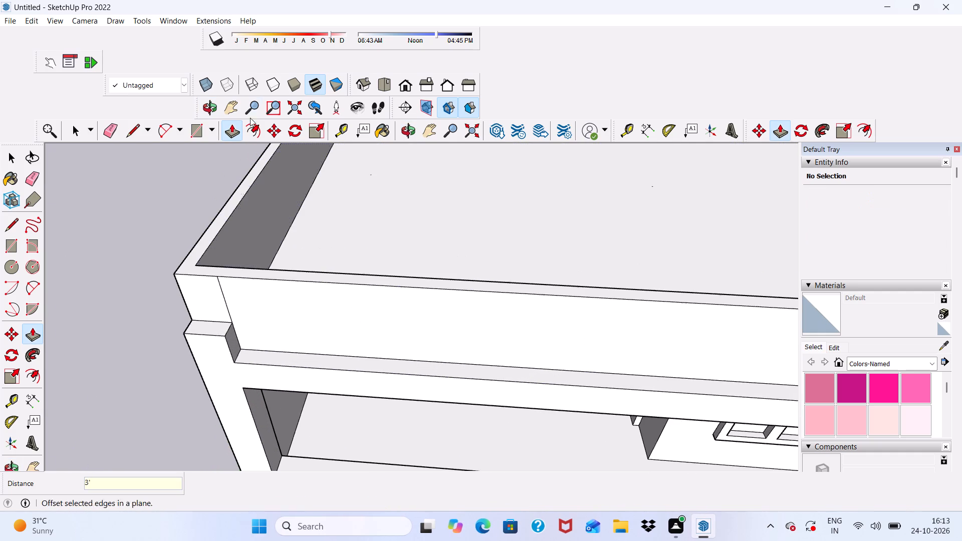
Raise the top face of the roof parapet by another 1' with Push/Pull.
{"action": "scroll", "coordinate": [234, 216], "scroll_direction": "up", "scroll_amount": 4}
{"action": "left_click", "coordinate": [224, 305]}
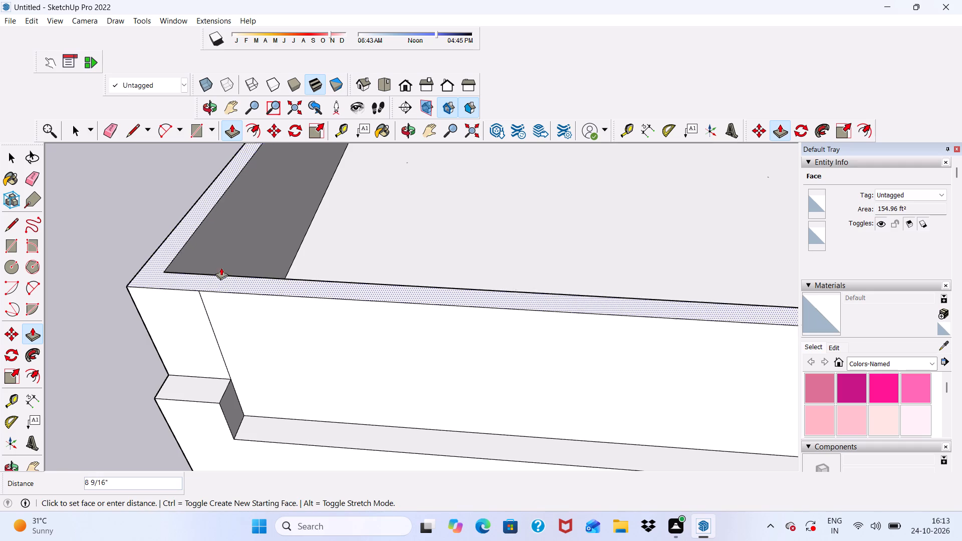
{"action": "type", "text": "1'"}
{"action": "key", "text": "Return"}
{"action": "key", "text": "space"}
Examine the raised parapet, front facade and balcony frame from the front and from above.
{"action": "scroll", "coordinate": [222, 265], "scroll_direction": "down", "scroll_amount": 3}
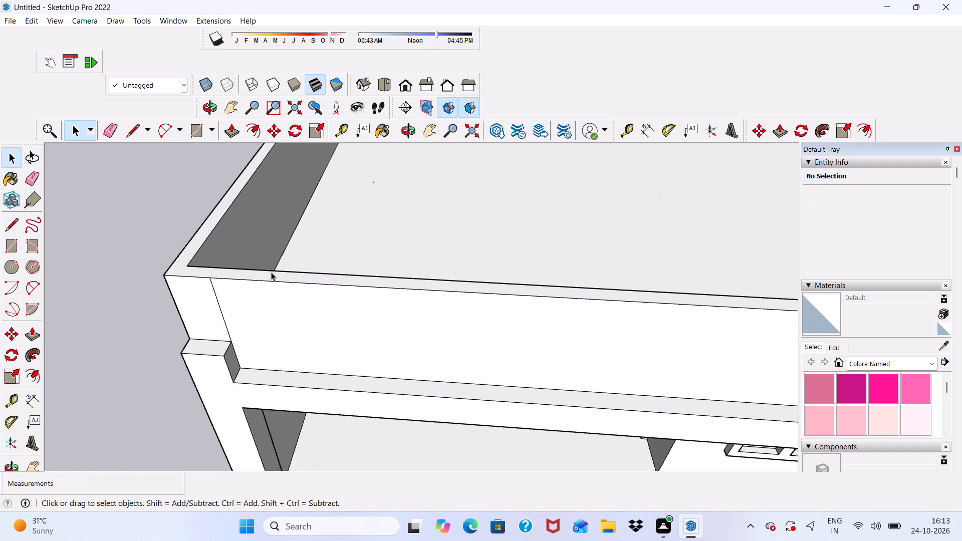
{"action": "scroll", "coordinate": [271, 272], "scroll_direction": "down", "scroll_amount": 10}
{"action": "middle_click_drag", "start_coordinate": [291, 292], "coordinate": [320, 202]}
{"action": "scroll", "coordinate": [320, 201], "scroll_direction": "down", "scroll_amount": 3}
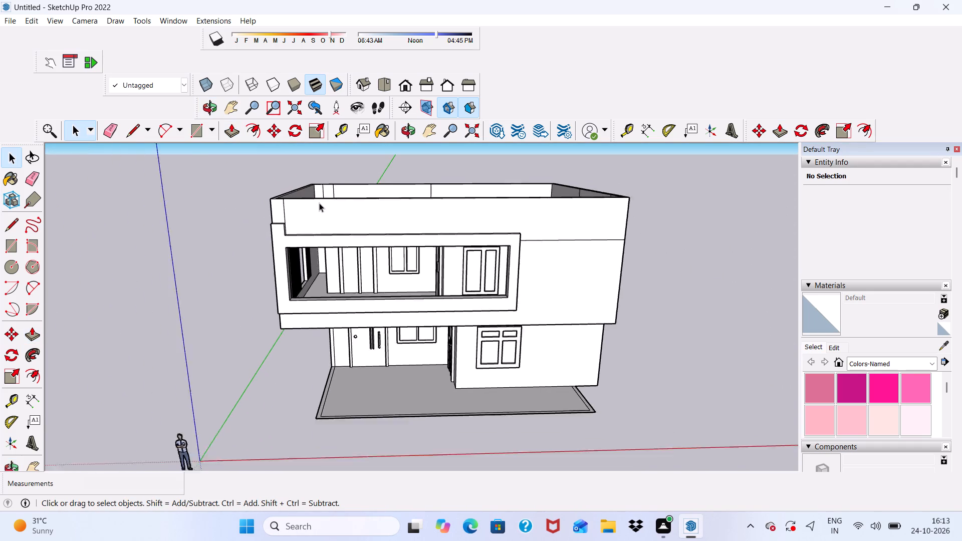
{"action": "scroll", "coordinate": [319, 203], "scroll_direction": "down", "scroll_amount": 1}
{"action": "scroll", "coordinate": [331, 234], "scroll_direction": "up", "scroll_amount": 1}
{"action": "middle_click_drag", "start_coordinate": [331, 234], "coordinate": [331, 205]}
{"action": "scroll", "coordinate": [331, 205], "scroll_direction": "up", "scroll_amount": 3}
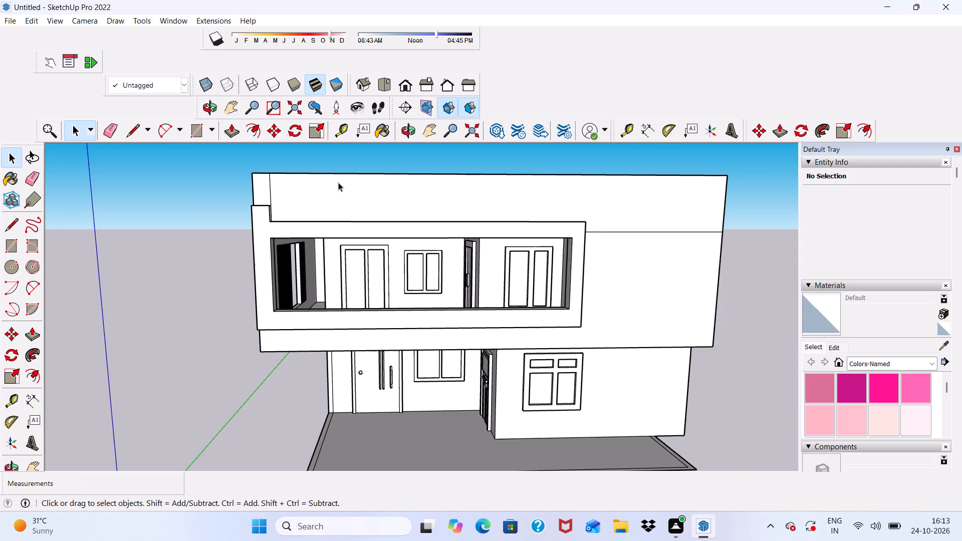
{"action": "scroll", "coordinate": [337, 182], "scroll_direction": "up", "scroll_amount": 4}
{"action": "scroll", "coordinate": [323, 187], "scroll_direction": "down", "scroll_amount": 3}
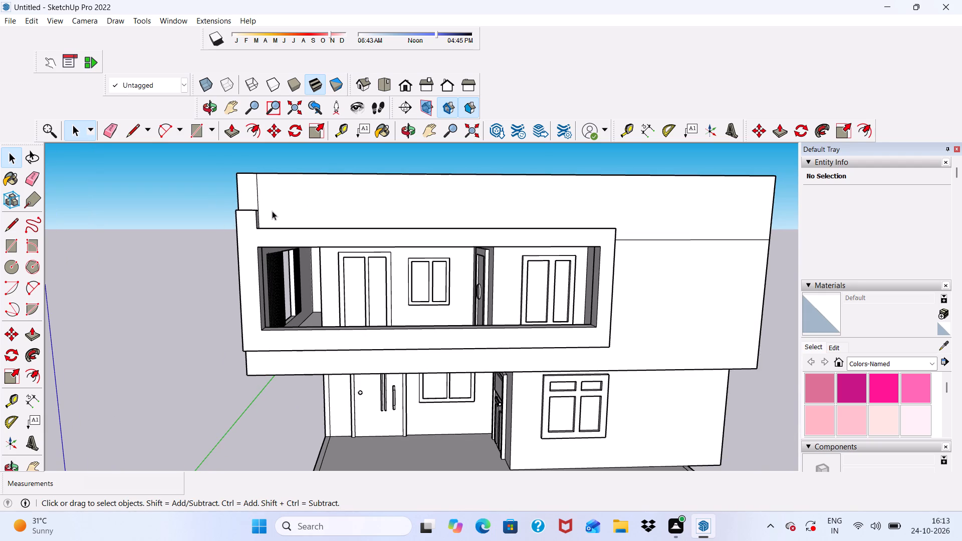
{"action": "scroll", "coordinate": [271, 207], "scroll_direction": "up", "scroll_amount": 2}
{"action": "middle_click_drag", "start_coordinate": [276, 198], "coordinate": [294, 255]}
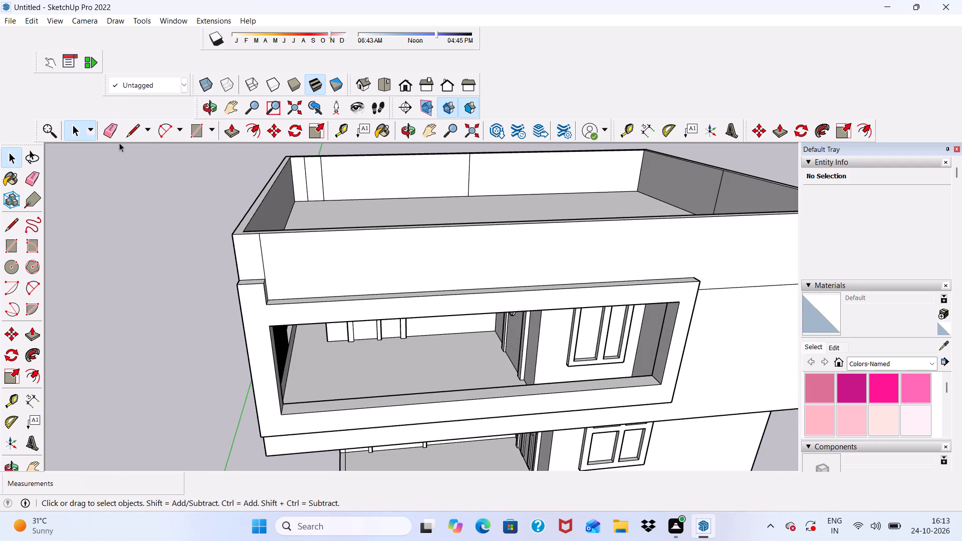
Raise the top face of the balcony frame's corner pillar by 4', level with the parapet top, with Push/Pull.
{"action": "scroll", "coordinate": [236, 262], "scroll_direction": "up", "scroll_amount": 15}
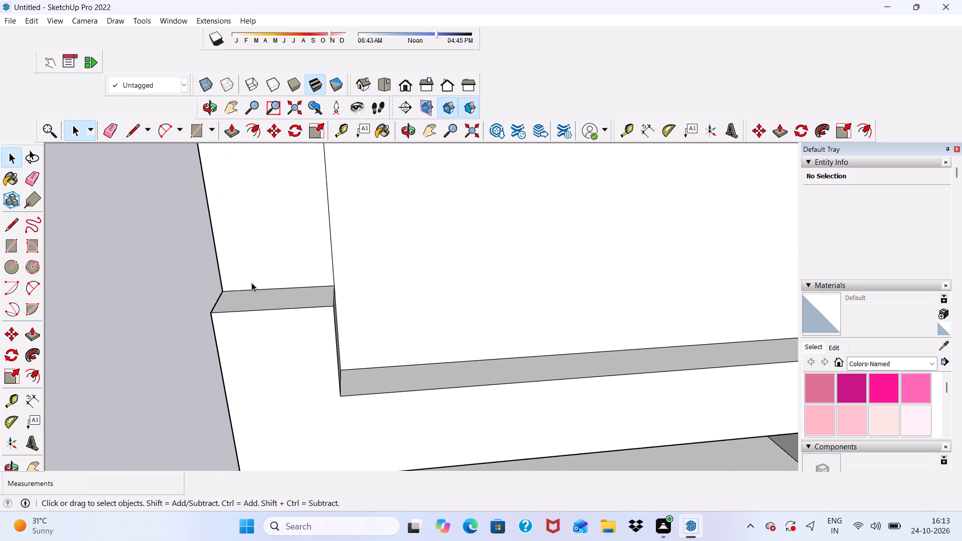
{"action": "left_click", "coordinate": [254, 307]}
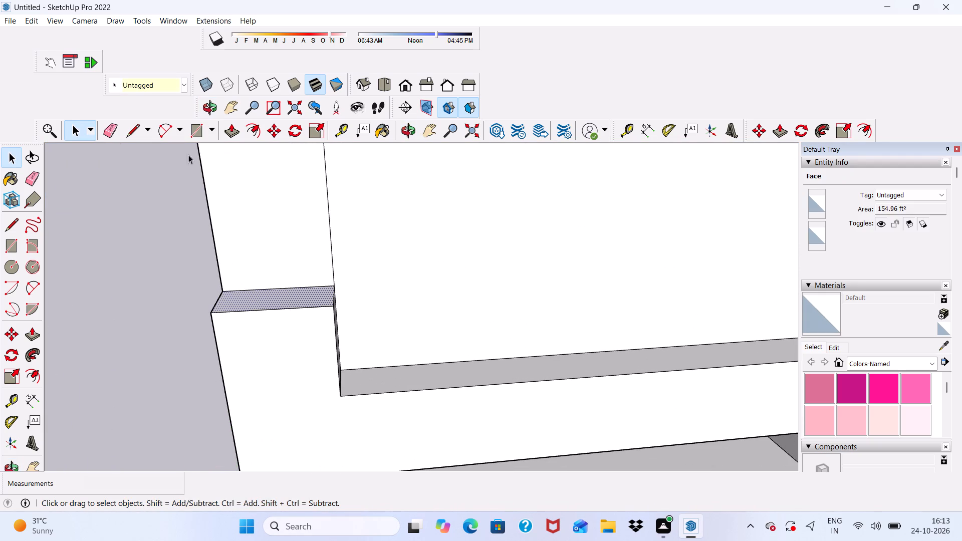
{"action": "left_click", "coordinate": [225, 130]}
{"action": "scroll", "coordinate": [248, 251], "scroll_direction": "up", "scroll_amount": 3}
{"action": "scroll", "coordinate": [249, 252], "scroll_direction": "down", "scroll_amount": 1}
{"action": "scroll", "coordinate": [257, 302], "scroll_direction": "up", "scroll_amount": 2}
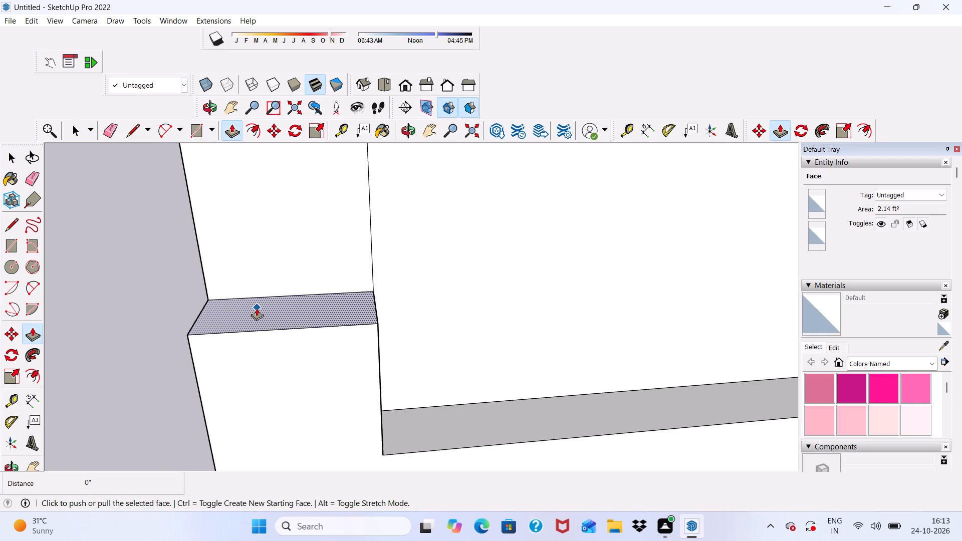
{"action": "left_click", "coordinate": [257, 309]}
{"action": "scroll", "coordinate": [272, 220], "scroll_direction": "down", "scroll_amount": 9}
{"action": "scroll", "coordinate": [333, 228], "scroll_direction": "down", "scroll_amount": 1}
{"action": "middle_click_drag", "start_coordinate": [334, 228], "coordinate": [270, 318]}
{"action": "left_click", "coordinate": [256, 256]}
{"action": "scroll", "coordinate": [256, 261], "scroll_direction": "down", "scroll_amount": 2}
{"action": "middle_click_drag", "start_coordinate": [255, 289], "coordinate": [268, 231]}
{"action": "key", "text": "space"}
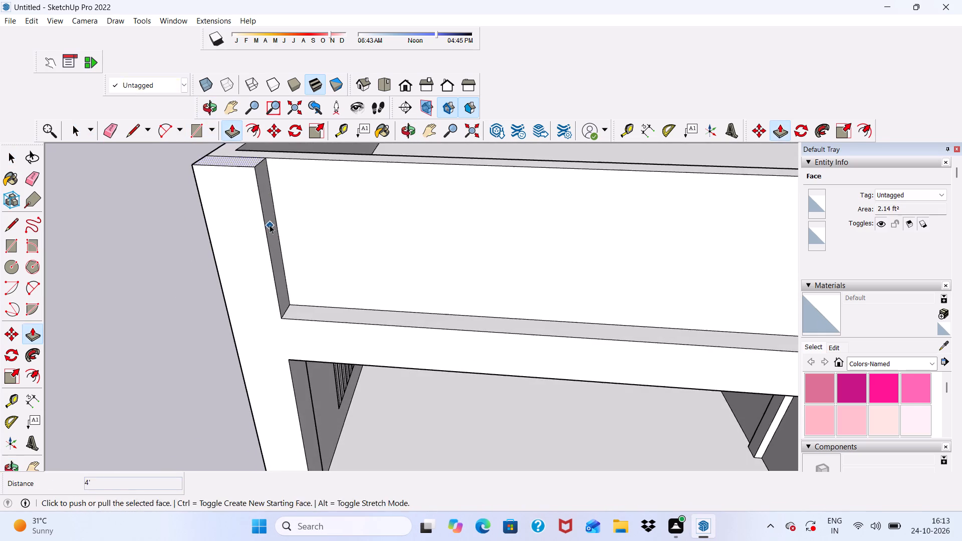
Draw a rectangle about 28' 8" by 5' 11" on the front parapet, from the corner pillar's top down to the balcony frame.
{"action": "scroll", "coordinate": [245, 225], "scroll_direction": "down", "scroll_amount": 8}
{"action": "middle_click", "coordinate": [237, 256]}
{"action": "scroll", "coordinate": [247, 252], "scroll_direction": "up", "scroll_amount": 1}
{"action": "scroll", "coordinate": [236, 238], "scroll_direction": "down", "scroll_amount": 5}
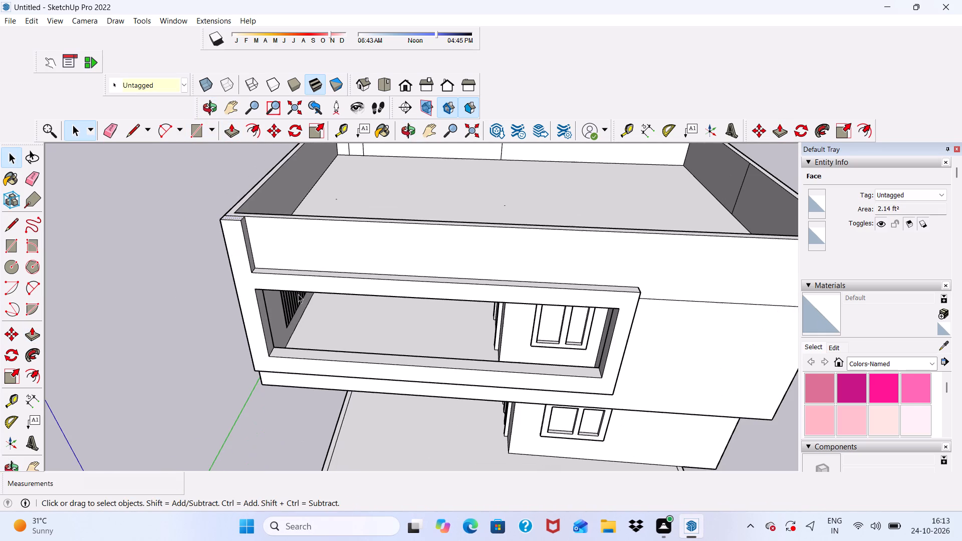
{"action": "middle_click_drag", "start_coordinate": [386, 274], "coordinate": [349, 223]}
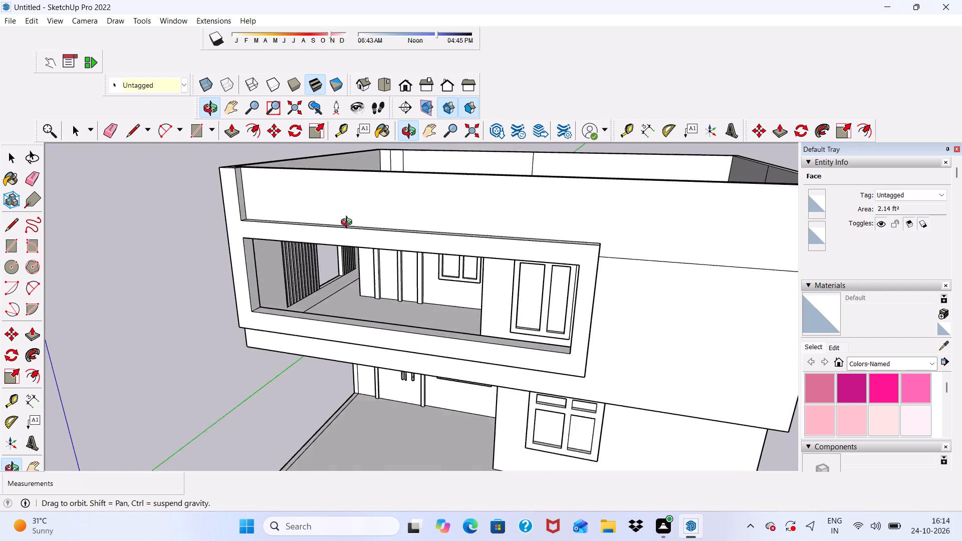
{"action": "middle_click_drag", "start_coordinate": [349, 223], "coordinate": [370, 228]}
{"action": "left_click", "coordinate": [193, 132]}
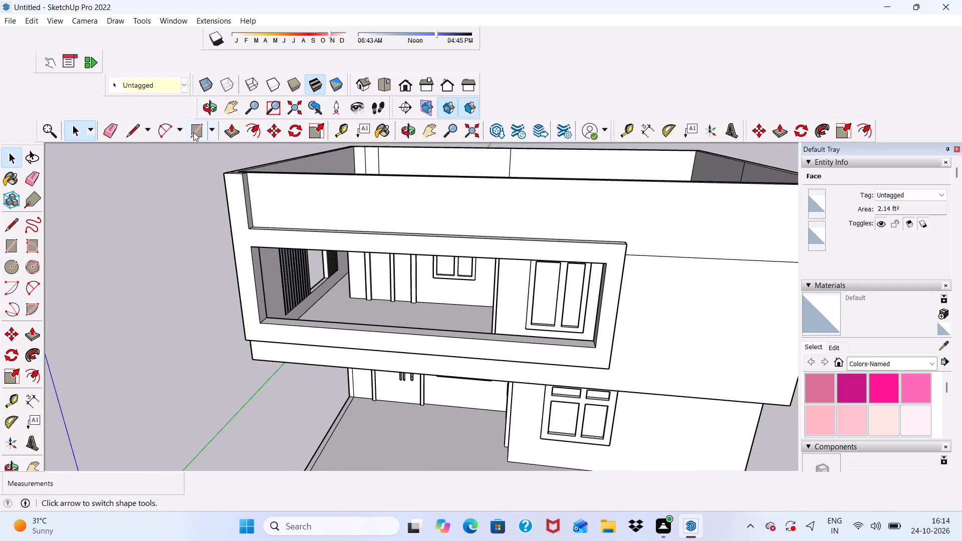
{"action": "scroll", "coordinate": [251, 177], "scroll_direction": "up", "scroll_amount": 3}
{"action": "left_click", "coordinate": [249, 175]}
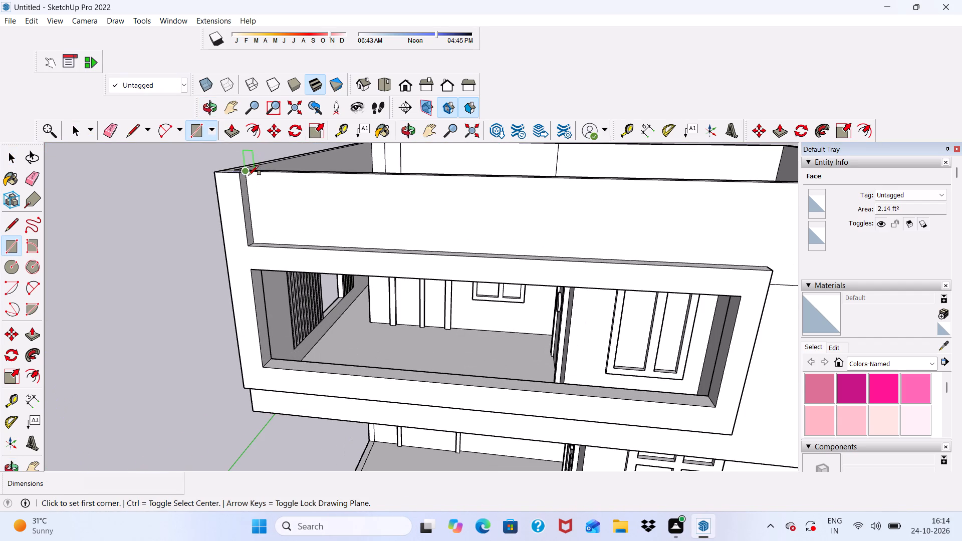
{"action": "scroll", "coordinate": [383, 294], "scroll_direction": "down", "scroll_amount": 11}
{"action": "middle_click_drag", "start_coordinate": [370, 237], "coordinate": [391, 242]}
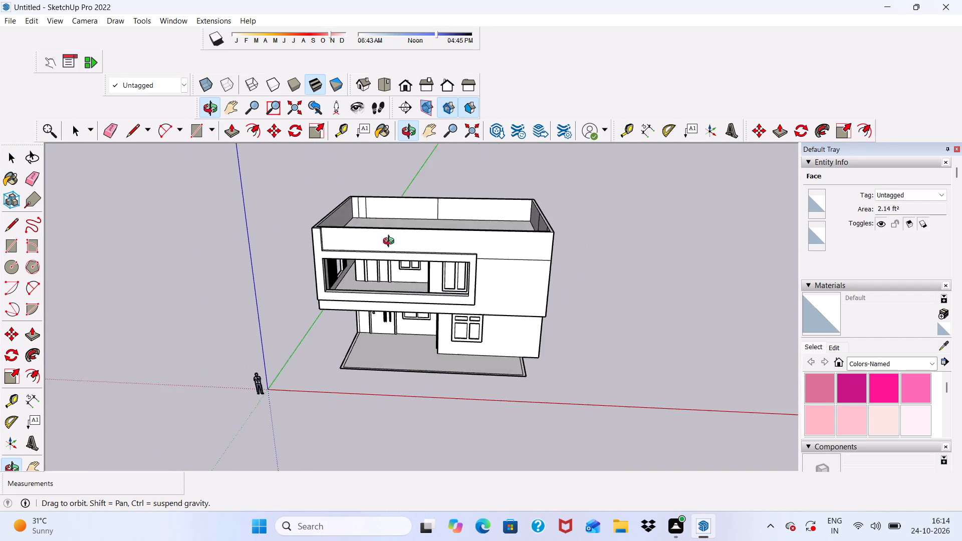
{"action": "middle_click_drag", "start_coordinate": [391, 242], "coordinate": [439, 244]}
{"action": "scroll", "coordinate": [448, 240], "scroll_direction": "up", "scroll_amount": 10}
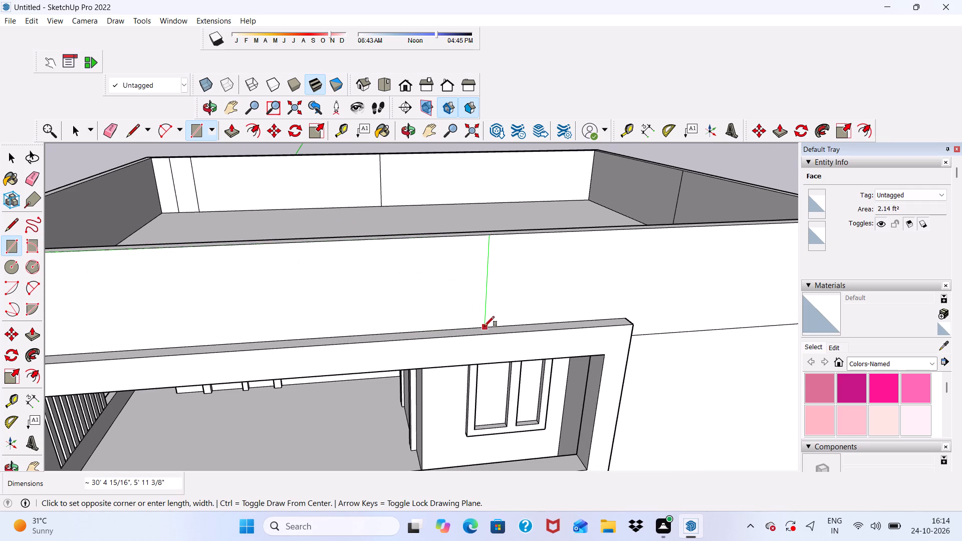
{"action": "left_click", "coordinate": [457, 326]}
{"action": "scroll", "coordinate": [426, 274], "scroll_direction": "down", "scroll_amount": 5}
{"action": "middle_click_drag", "start_coordinate": [429, 313], "coordinate": [423, 311]}
{"action": "key", "text": "space"}
Push the front parapet rectangle back 9" through the wall to cut an opening above the balcony.
{"action": "left_click", "coordinate": [375, 292]}
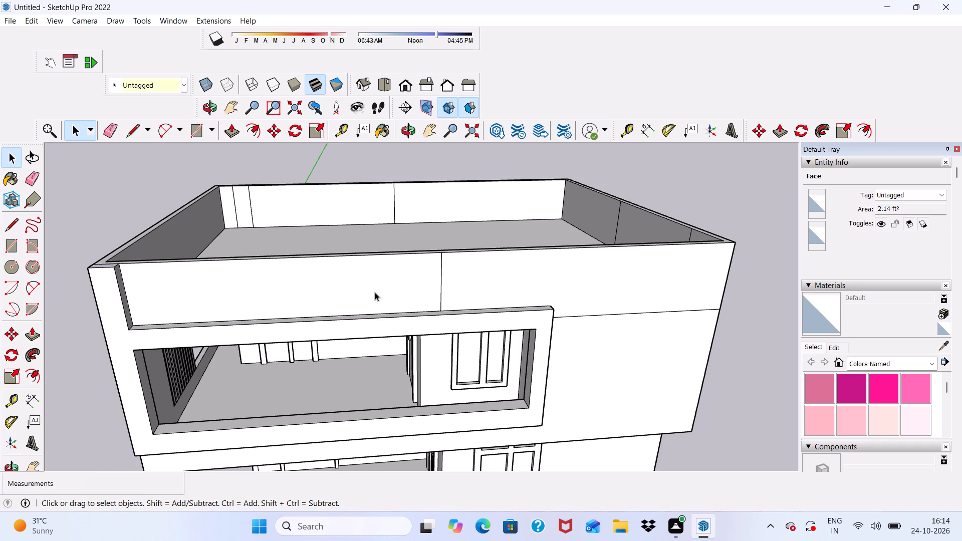
{"action": "left_click", "coordinate": [233, 128]}
{"action": "left_click_drag", "start_coordinate": [240, 280], "coordinate": [245, 276]}
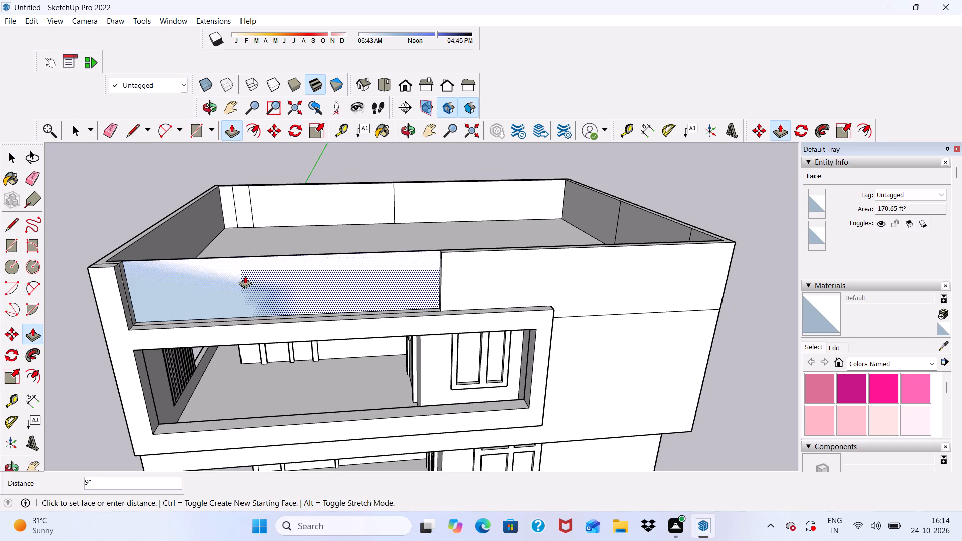
{"action": "left_click_drag", "start_coordinate": [245, 276], "coordinate": [248, 273]}
{"action": "scroll", "coordinate": [250, 261], "scroll_direction": "down", "scroll_amount": 4}
{"action": "key", "text": "space"}
Erase the three stray vertical edges on the inner face of the rear parapet wall.
{"action": "middle_click_drag", "start_coordinate": [293, 284], "coordinate": [188, 235]}
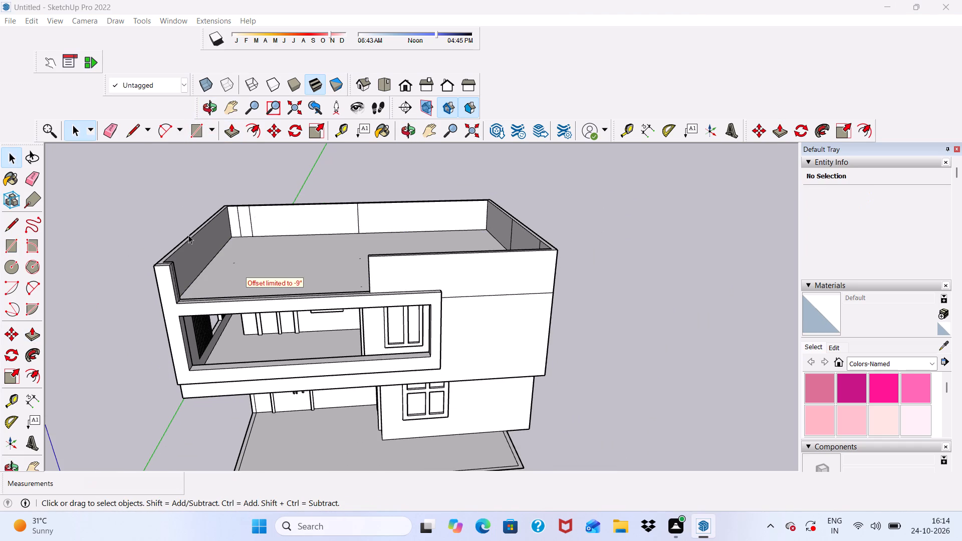
{"action": "middle_click_drag", "start_coordinate": [188, 235], "coordinate": [169, 249]}
{"action": "left_click", "coordinate": [115, 130]}
{"action": "scroll", "coordinate": [198, 197], "scroll_direction": "up", "scroll_amount": 5}
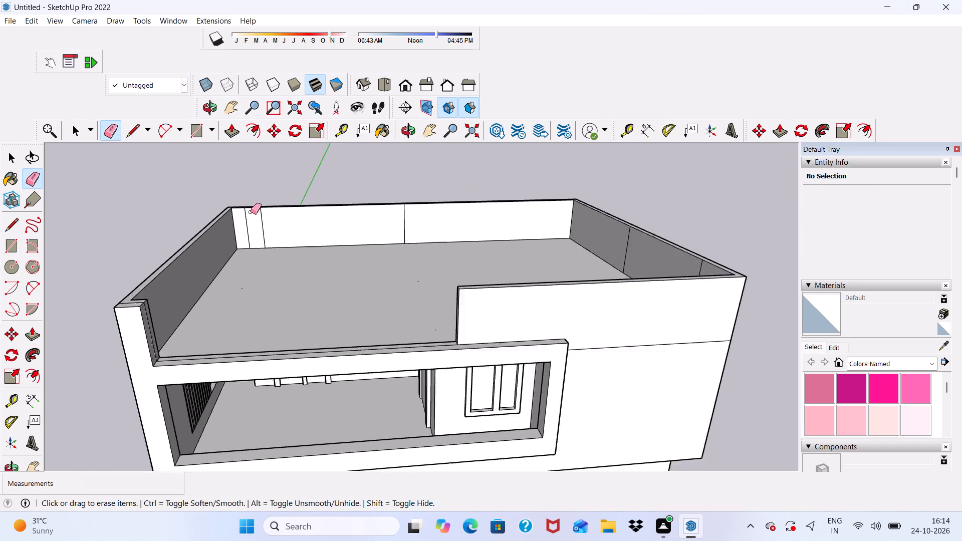
{"action": "scroll", "coordinate": [251, 212], "scroll_direction": "up", "scroll_amount": 5}
{"action": "left_click_drag", "start_coordinate": [270, 223], "coordinate": [272, 230]}
{"action": "left_click_drag", "start_coordinate": [244, 238], "coordinate": [238, 239]}
{"action": "scroll", "coordinate": [299, 237], "scroll_direction": "down", "scroll_amount": 4}
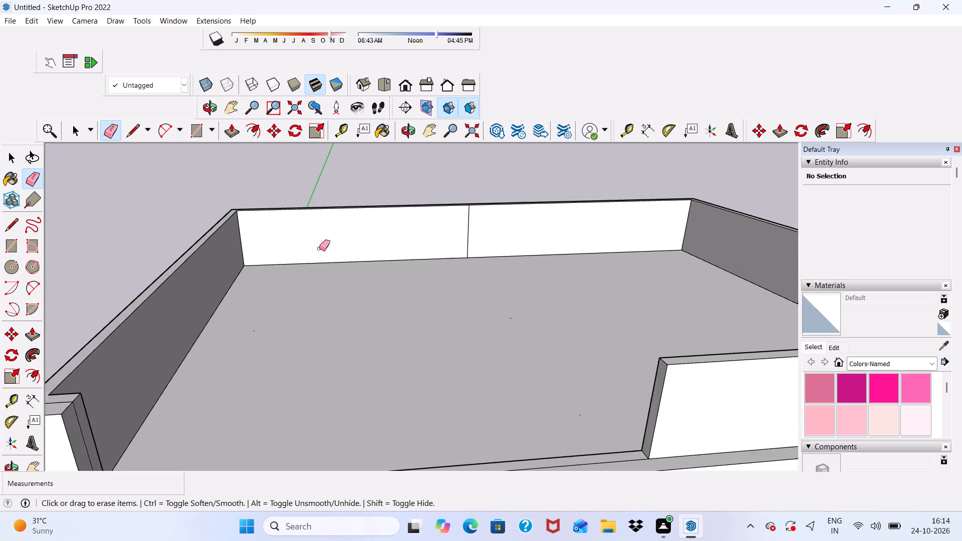
{"action": "scroll", "coordinate": [374, 255], "scroll_direction": "up", "scroll_amount": 3}
{"action": "left_click", "coordinate": [486, 231]}
{"action": "left_click_drag", "start_coordinate": [484, 230], "coordinate": [447, 229]}
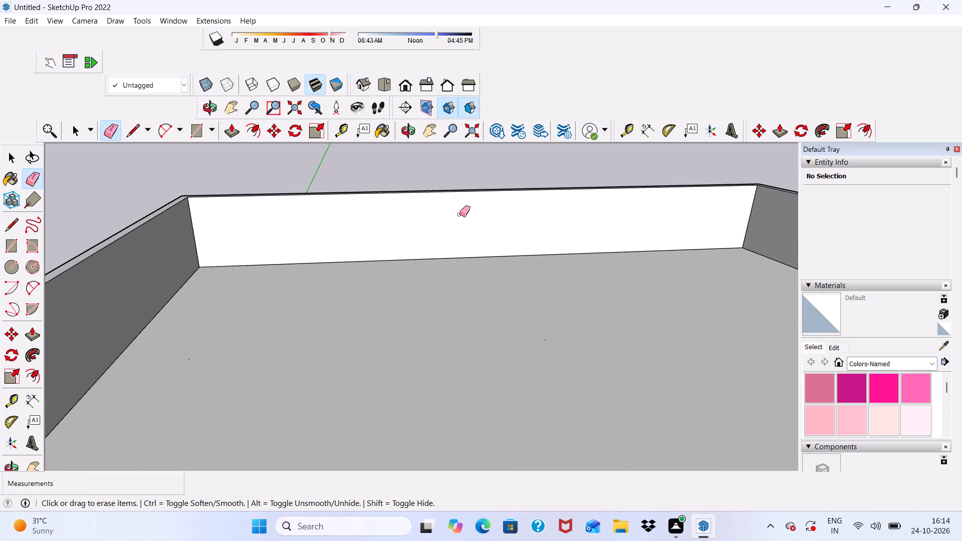
Erase the two stray vertical edges on the inner face of the side parapet near the remaining front wall.
{"action": "scroll", "coordinate": [551, 342], "scroll_direction": "down", "scroll_amount": 10}
{"action": "scroll", "coordinate": [553, 335], "scroll_direction": "up", "scroll_amount": 1}
{"action": "middle_click_drag", "start_coordinate": [553, 335], "coordinate": [684, 343]}
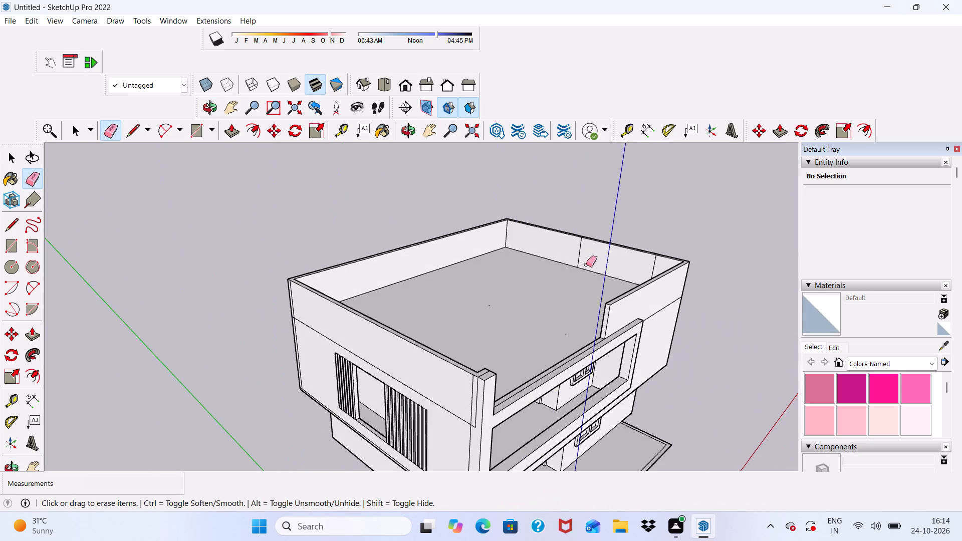
{"action": "scroll", "coordinate": [586, 264], "scroll_direction": "up", "scroll_amount": 7}
{"action": "left_click_drag", "start_coordinate": [569, 242], "coordinate": [603, 242]}
{"action": "left_click_drag", "start_coordinate": [710, 278], "coordinate": [713, 278]}
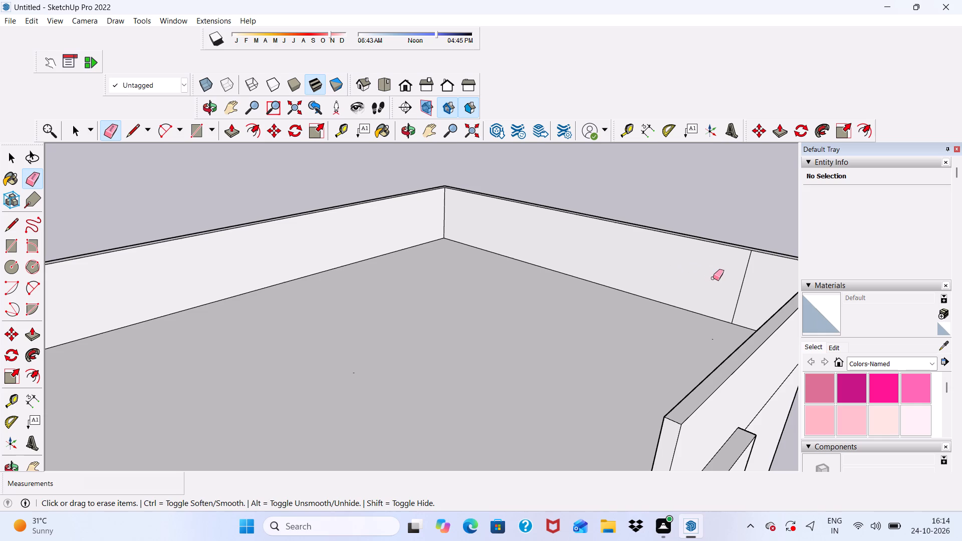
{"action": "left_click_drag", "start_coordinate": [713, 278], "coordinate": [742, 297]}
Erase the horizontal edge across the front facade beside the balcony frame.
{"action": "scroll", "coordinate": [575, 317], "scroll_direction": "down", "scroll_amount": 9}
{"action": "middle_click_drag", "start_coordinate": [550, 323], "coordinate": [551, 323]}
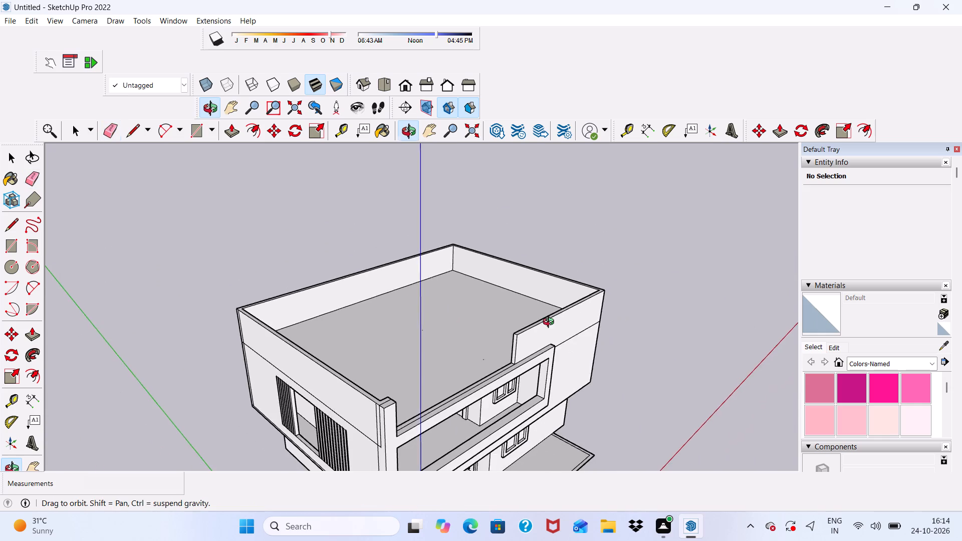
{"action": "middle_click_drag", "start_coordinate": [551, 323], "coordinate": [430, 253]}
{"action": "scroll", "coordinate": [555, 344], "scroll_direction": "up", "scroll_amount": 2}
{"action": "scroll", "coordinate": [510, 321], "scroll_direction": "down", "scroll_amount": 8}
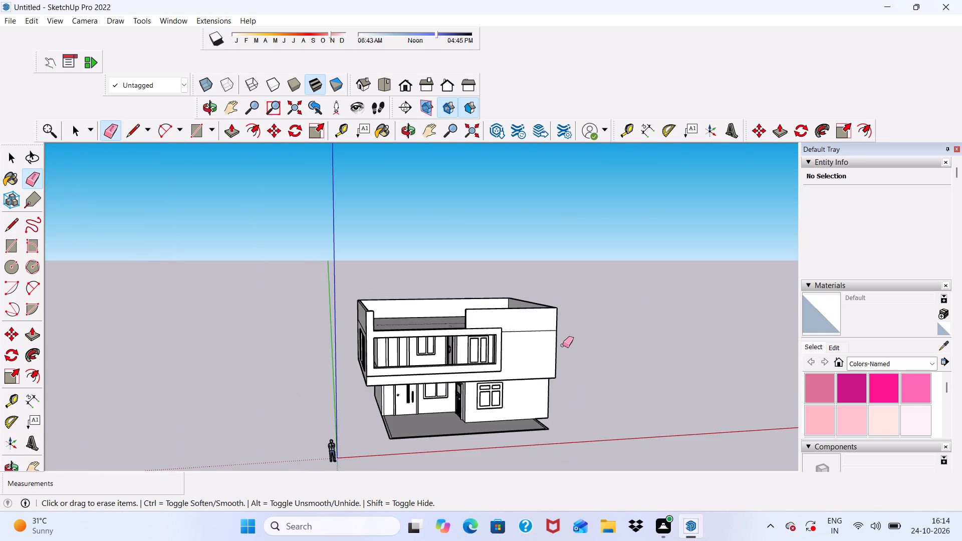
{"action": "scroll", "coordinate": [593, 355], "scroll_direction": "up", "scroll_amount": 4}
{"action": "left_click_drag", "start_coordinate": [511, 316], "coordinate": [509, 334]}
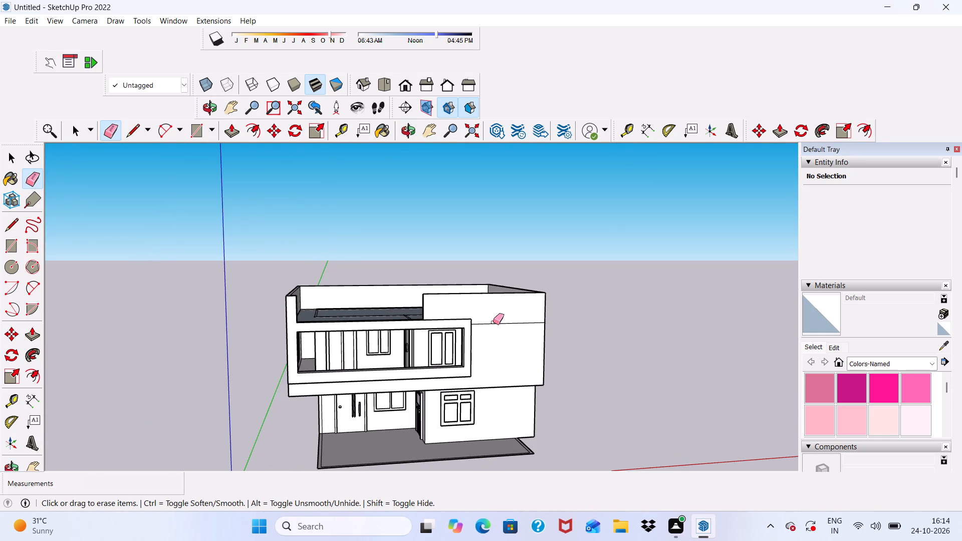
{"action": "key", "text": "ctrl+z"}
{"action": "left_click", "coordinate": [497, 320], "text": "ctrl"}
{"action": "scroll", "coordinate": [497, 320], "scroll_direction": "up", "scroll_amount": 3, "text": "ctrl"}
{"action": "left_click_drag", "start_coordinate": [498, 319], "coordinate": [501, 335]}
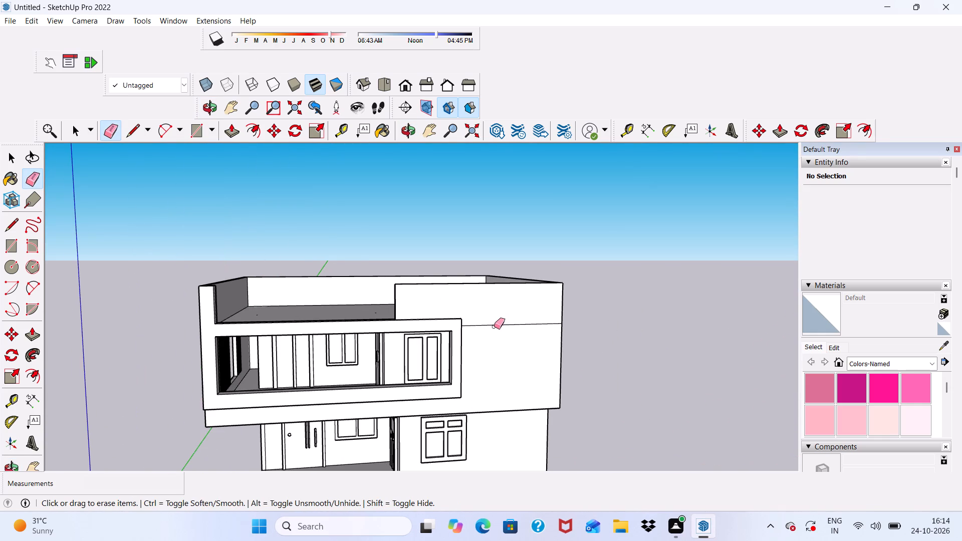
{"action": "left_click", "coordinate": [494, 326]}
Inspect the cleaned facade, balcony and roof parapet from low and raised viewpoints.
{"action": "scroll", "coordinate": [487, 325], "scroll_direction": "down", "scroll_amount": 3}
{"action": "middle_click_drag", "start_coordinate": [487, 332], "coordinate": [552, 272]}
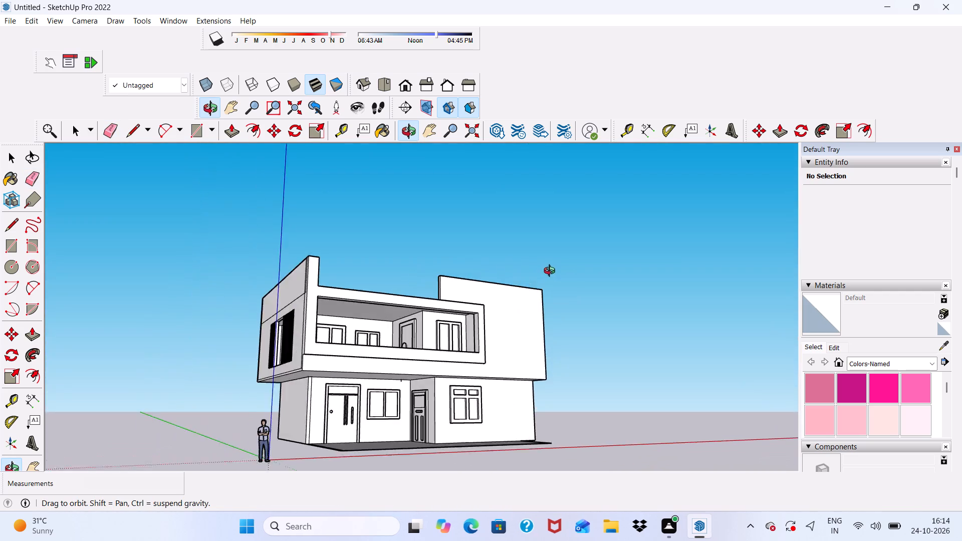
{"action": "middle_click_drag", "start_coordinate": [552, 272], "coordinate": [383, 354]}
{"action": "scroll", "coordinate": [382, 320], "scroll_direction": "up", "scroll_amount": 3}
{"action": "key", "text": "space"}
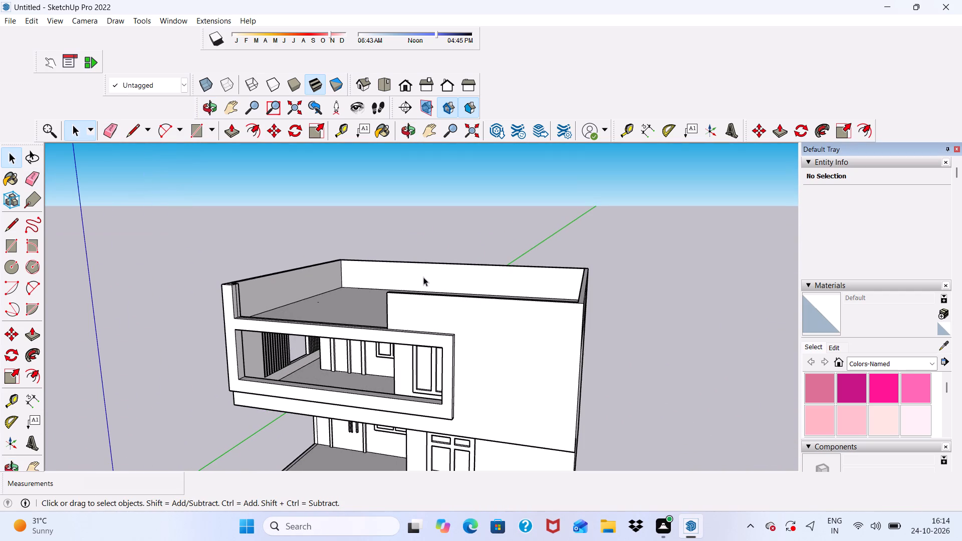
{"action": "scroll", "coordinate": [398, 293], "scroll_direction": "down", "scroll_amount": 4}
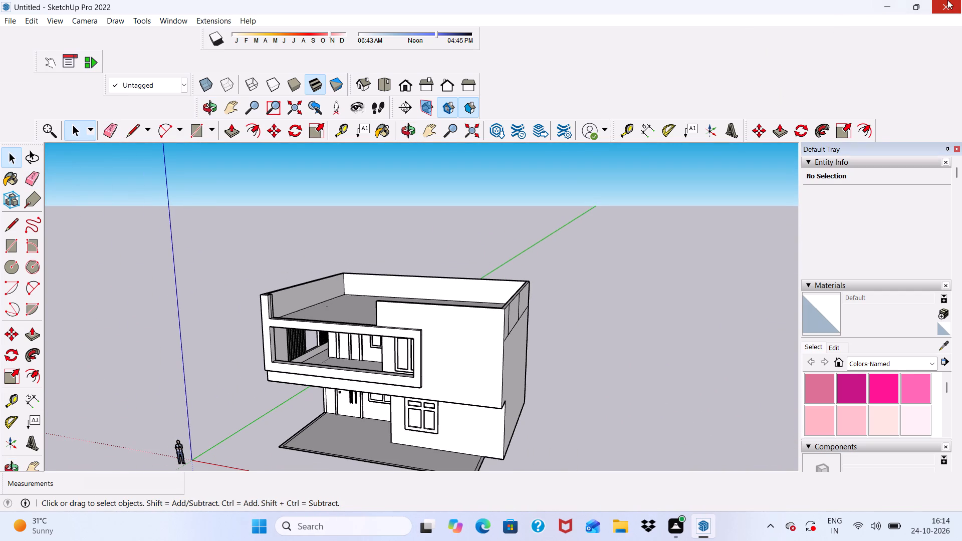
{"action": "scroll", "coordinate": [954, 14], "scroll_direction": "up", "scroll_amount": 1}
{"action": "left_click", "coordinate": [402, 82]}
Erase the leftover edge on the corner pillar's inner side and the seam along the balcony frame's top.
{"action": "scroll", "coordinate": [401, 396], "scroll_direction": "up", "scroll_amount": 4}
{"action": "scroll", "coordinate": [403, 190], "scroll_direction": "up", "scroll_amount": 3}
{"action": "middle_click_drag", "start_coordinate": [404, 196], "coordinate": [298, 359]}
{"action": "scroll", "coordinate": [295, 346], "scroll_direction": "up", "scroll_amount": 4}
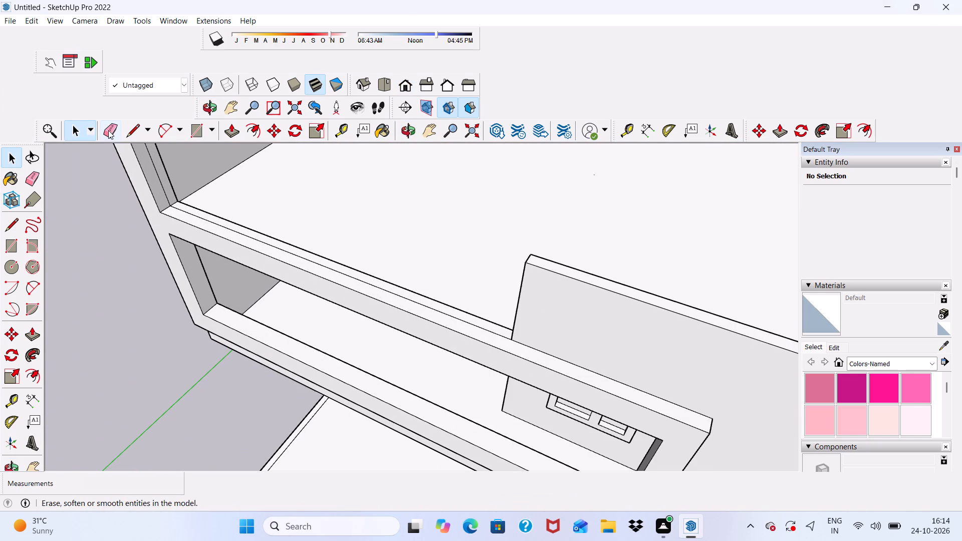
{"action": "left_click", "coordinate": [108, 129]}
{"action": "scroll", "coordinate": [166, 163], "scroll_direction": "up", "scroll_amount": 3}
{"action": "left_click", "coordinate": [153, 179]}
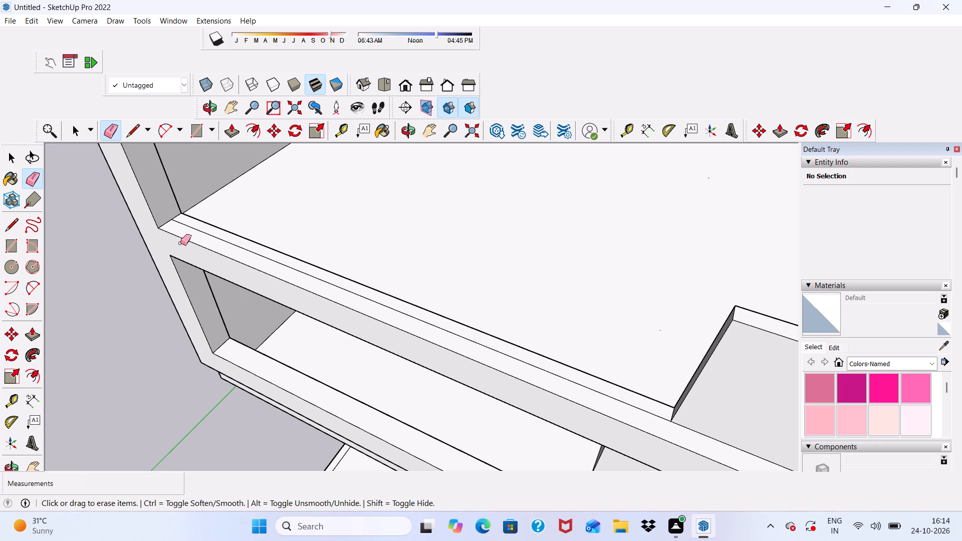
{"action": "left_click_drag", "start_coordinate": [189, 232], "coordinate": [195, 228]}
{"action": "scroll", "coordinate": [195, 227], "scroll_direction": "down", "scroll_amount": 9}
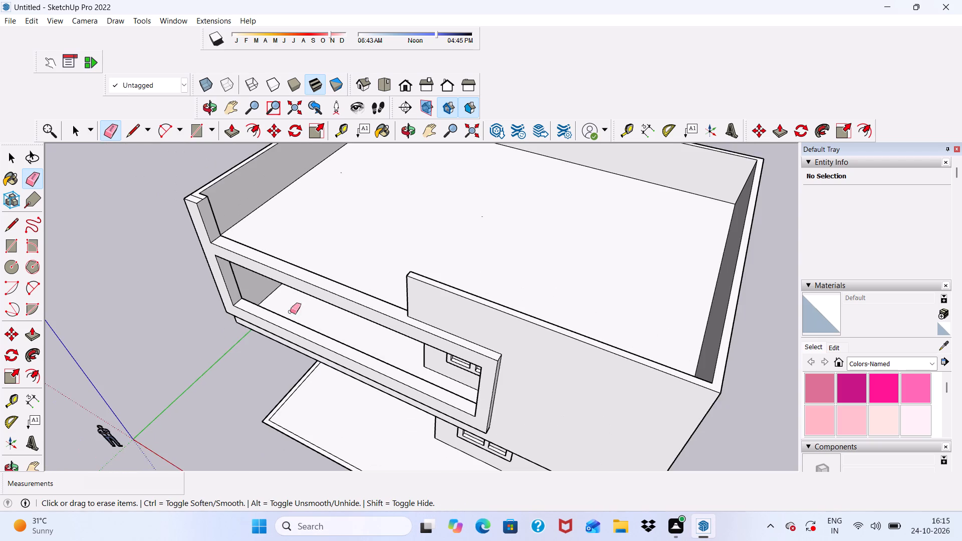
Erase the short seam edge across the top face of the raised corner pillar.
{"action": "scroll", "coordinate": [203, 207], "scroll_direction": "up", "scroll_amount": 12}
{"action": "left_click", "coordinate": [193, 194]}
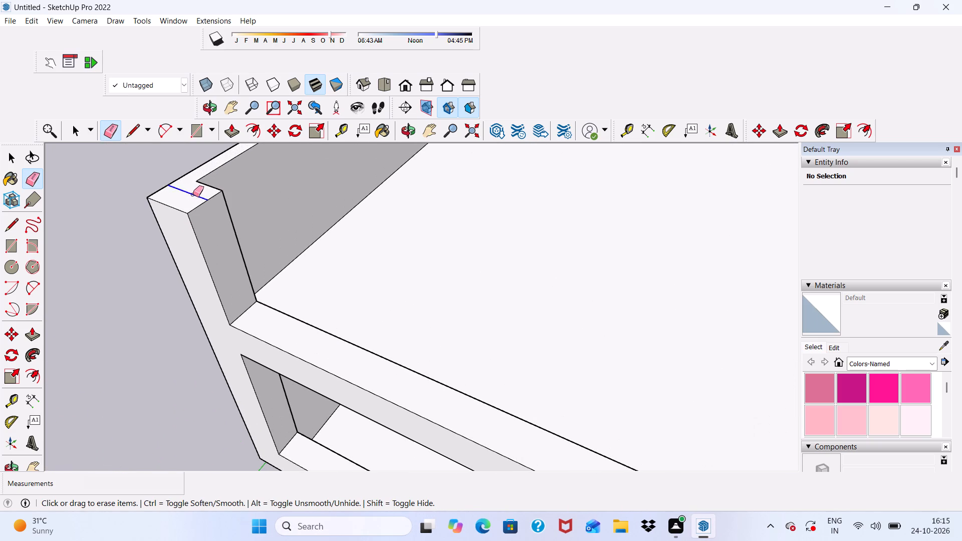
{"action": "scroll", "coordinate": [203, 219], "scroll_direction": "down", "scroll_amount": 2}
{"action": "middle_click_drag", "start_coordinate": [229, 257], "coordinate": [336, 279]}
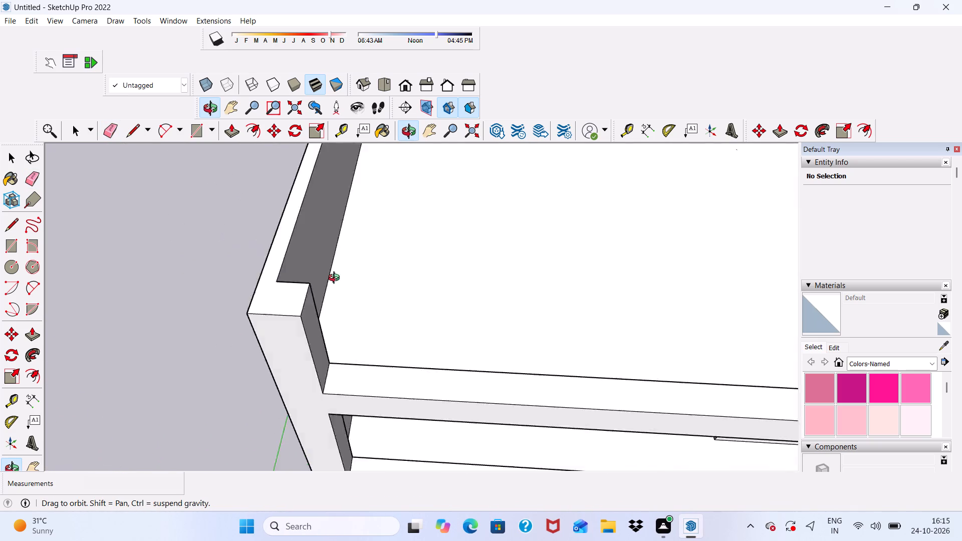
{"action": "middle_click_drag", "start_coordinate": [336, 279], "coordinate": [368, 264]}
{"action": "scroll", "coordinate": [428, 243], "scroll_direction": "down", "scroll_amount": 8}
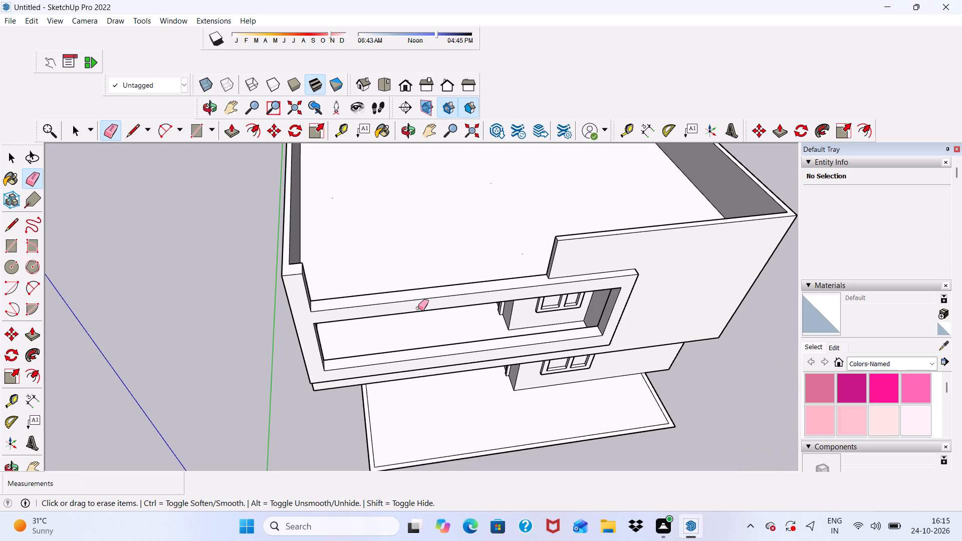
{"action": "key", "text": "space"}
Draw a circle of about 3 5/8" radius near the base of the corner pillar's face inside the parapet opening.
{"action": "scroll", "coordinate": [409, 312], "scroll_direction": "up", "scroll_amount": 4}
{"action": "scroll", "coordinate": [391, 303], "scroll_direction": "down", "scroll_amount": 1}
{"action": "middle_click_drag", "start_coordinate": [390, 303], "coordinate": [326, 257]}
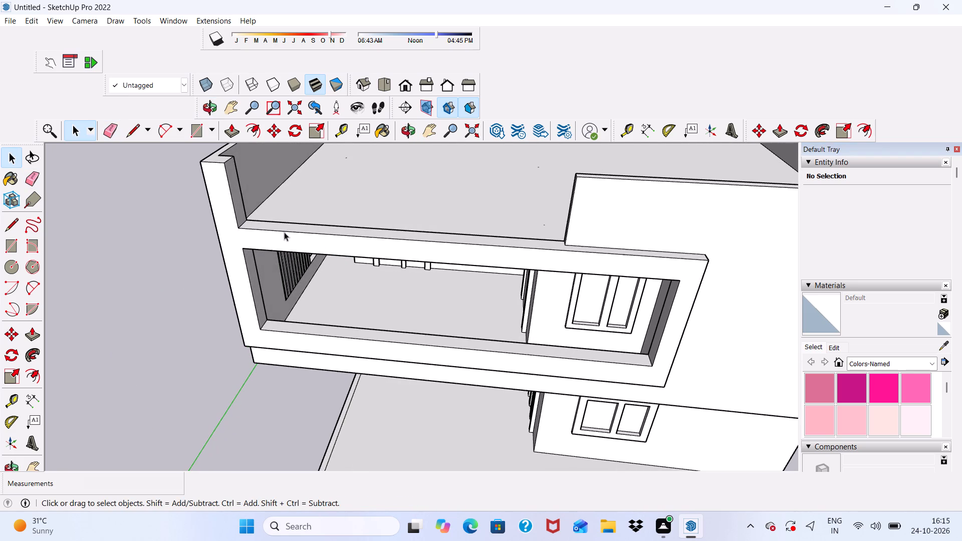
{"action": "key", "text": "space"}
{"action": "scroll", "coordinate": [241, 170], "scroll_direction": "up", "scroll_amount": 2}
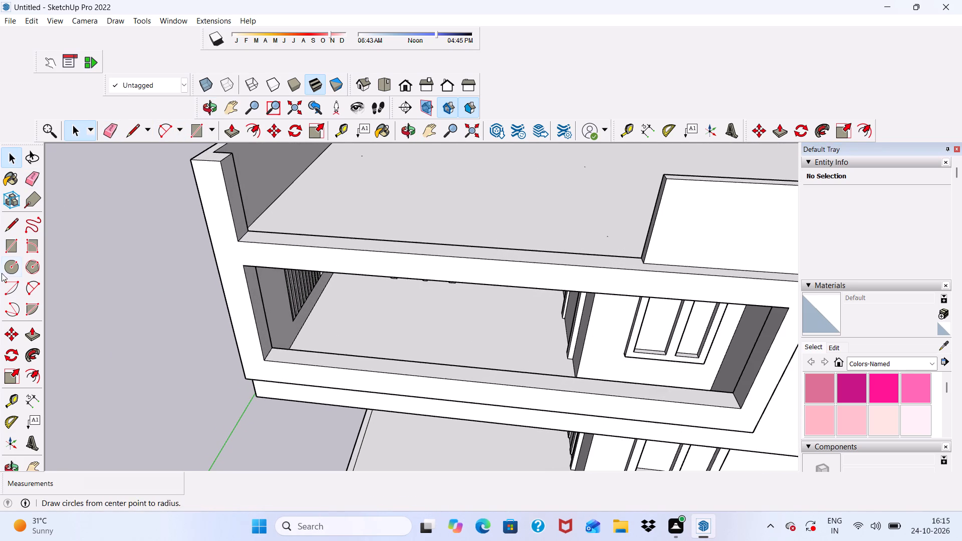
{"action": "left_click", "coordinate": [9, 272]}
{"action": "scroll", "coordinate": [333, 181], "scroll_direction": "up", "scroll_amount": 4}
{"action": "scroll", "coordinate": [224, 223], "scroll_direction": "up", "scroll_amount": 4}
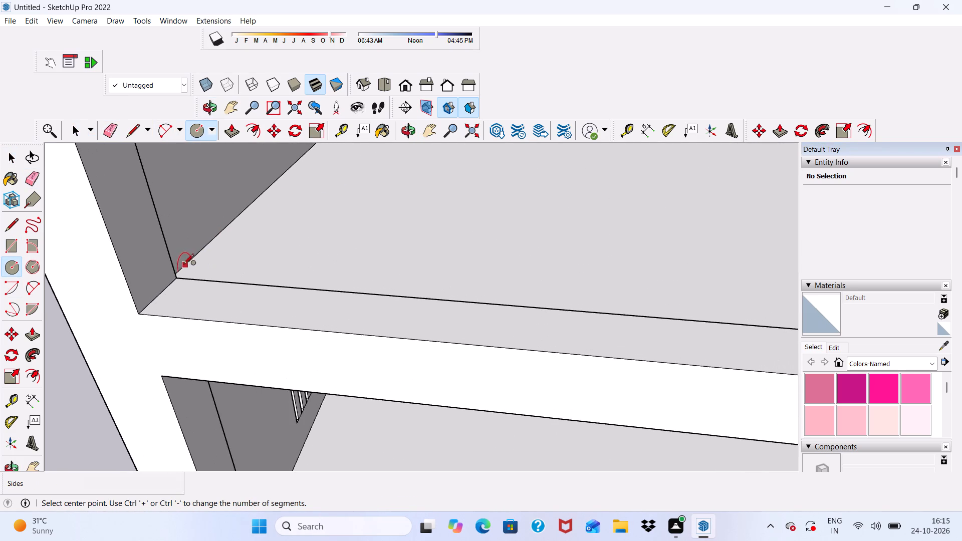
{"action": "scroll", "coordinate": [154, 270], "scroll_direction": "up", "scroll_amount": 1}
{"action": "left_click", "coordinate": [161, 268]}
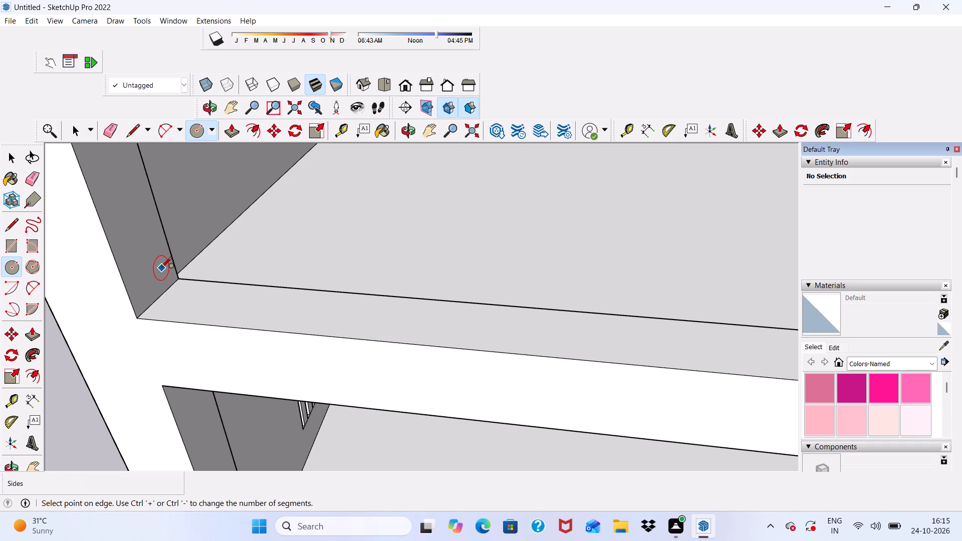
{"action": "left_click", "coordinate": [159, 256]}
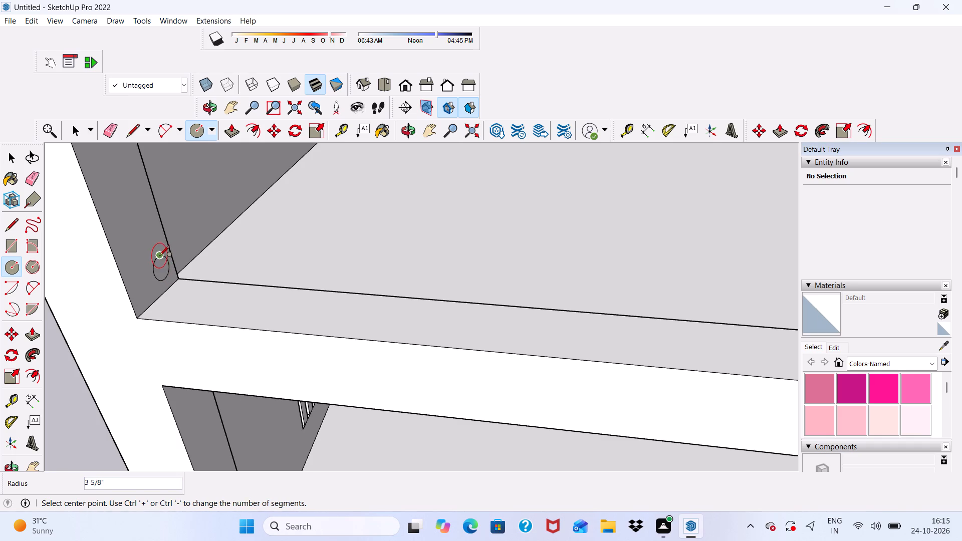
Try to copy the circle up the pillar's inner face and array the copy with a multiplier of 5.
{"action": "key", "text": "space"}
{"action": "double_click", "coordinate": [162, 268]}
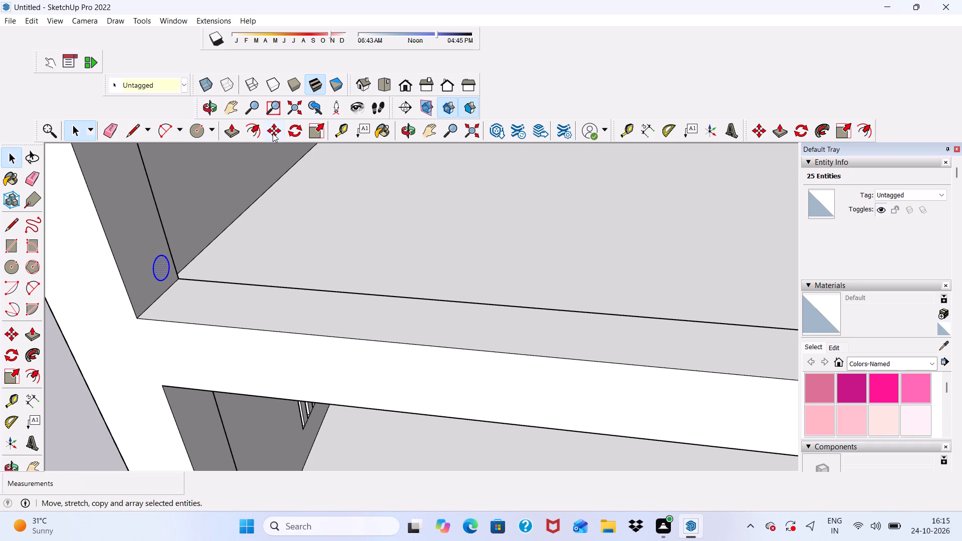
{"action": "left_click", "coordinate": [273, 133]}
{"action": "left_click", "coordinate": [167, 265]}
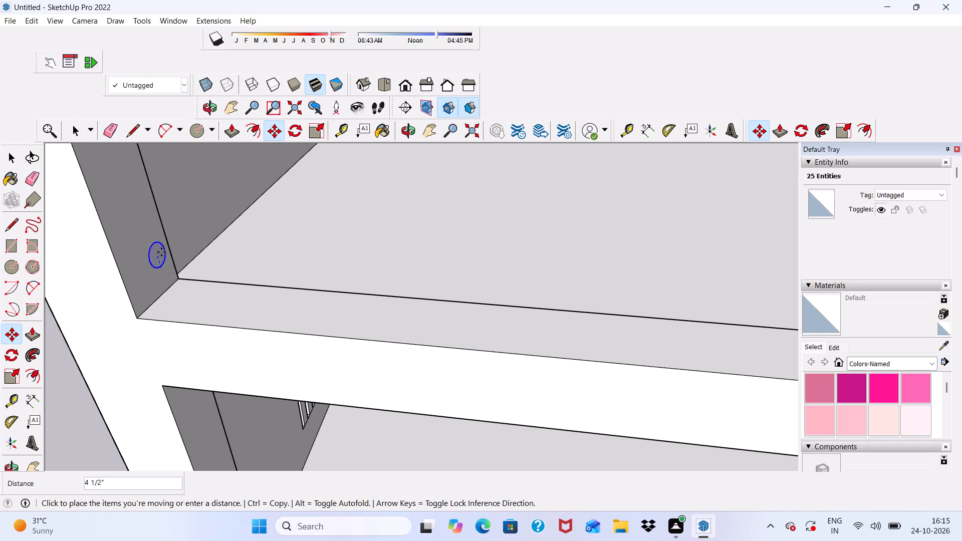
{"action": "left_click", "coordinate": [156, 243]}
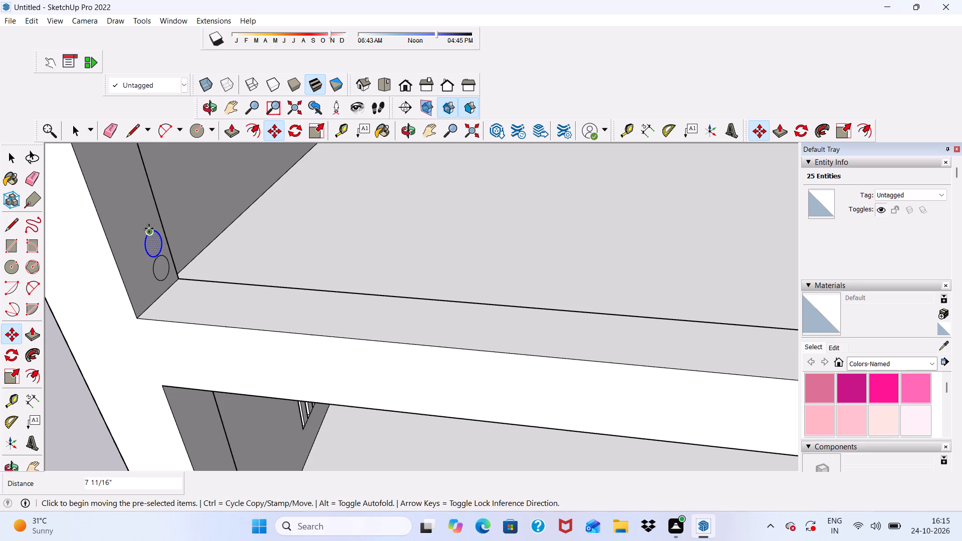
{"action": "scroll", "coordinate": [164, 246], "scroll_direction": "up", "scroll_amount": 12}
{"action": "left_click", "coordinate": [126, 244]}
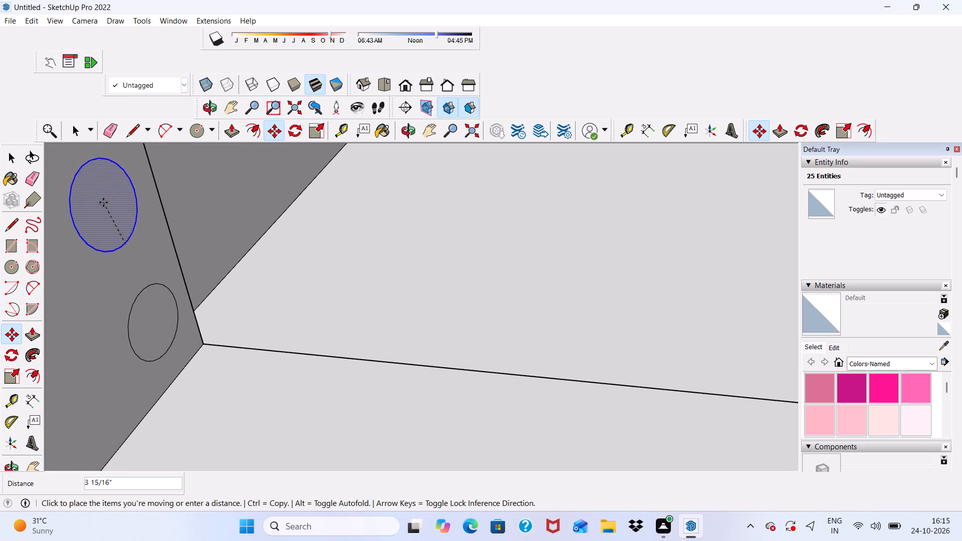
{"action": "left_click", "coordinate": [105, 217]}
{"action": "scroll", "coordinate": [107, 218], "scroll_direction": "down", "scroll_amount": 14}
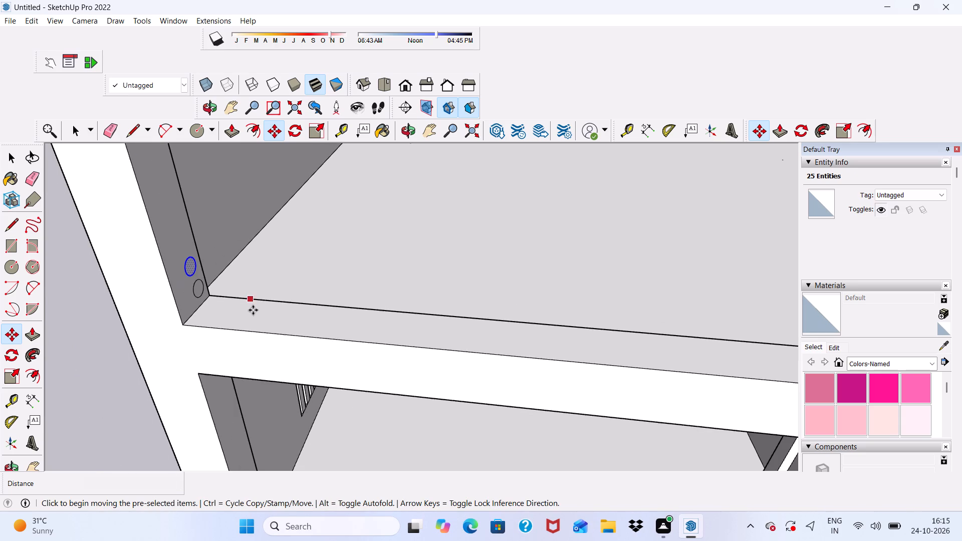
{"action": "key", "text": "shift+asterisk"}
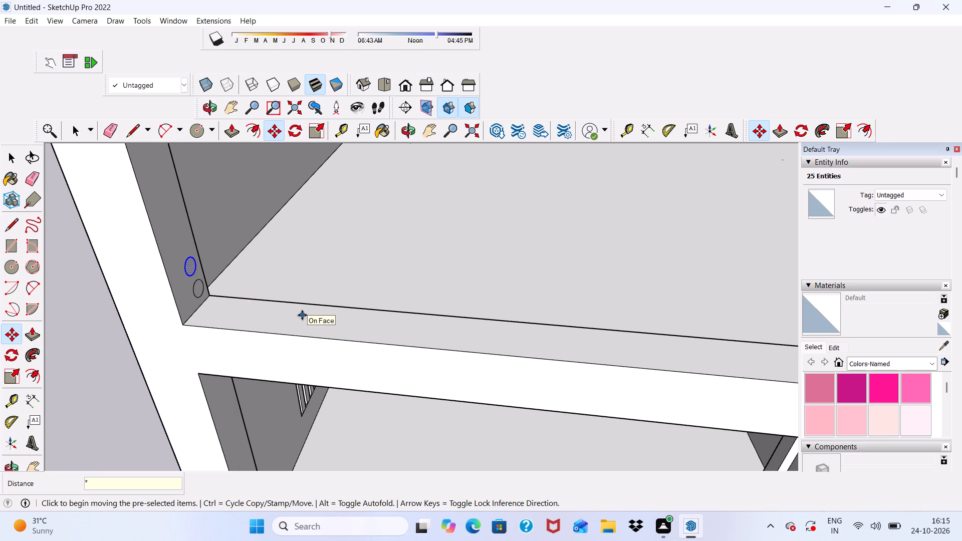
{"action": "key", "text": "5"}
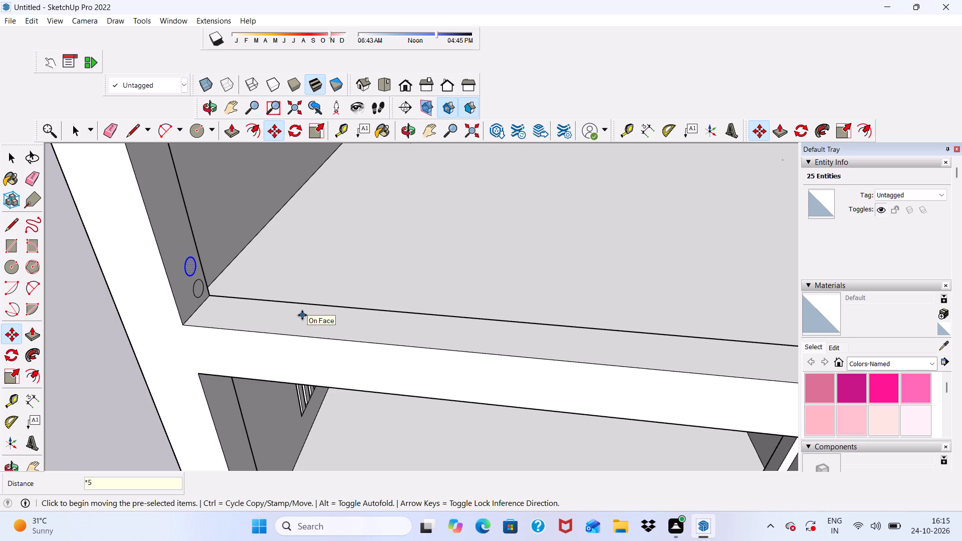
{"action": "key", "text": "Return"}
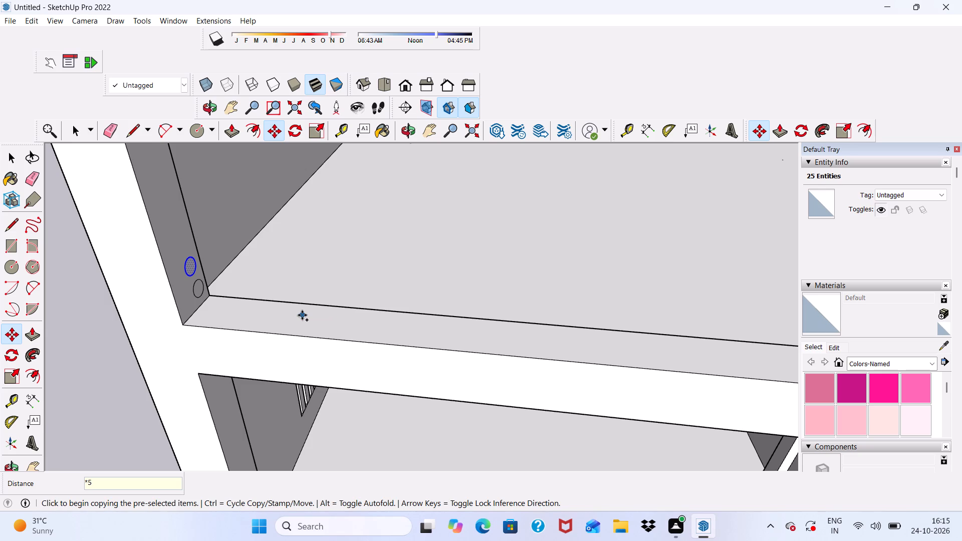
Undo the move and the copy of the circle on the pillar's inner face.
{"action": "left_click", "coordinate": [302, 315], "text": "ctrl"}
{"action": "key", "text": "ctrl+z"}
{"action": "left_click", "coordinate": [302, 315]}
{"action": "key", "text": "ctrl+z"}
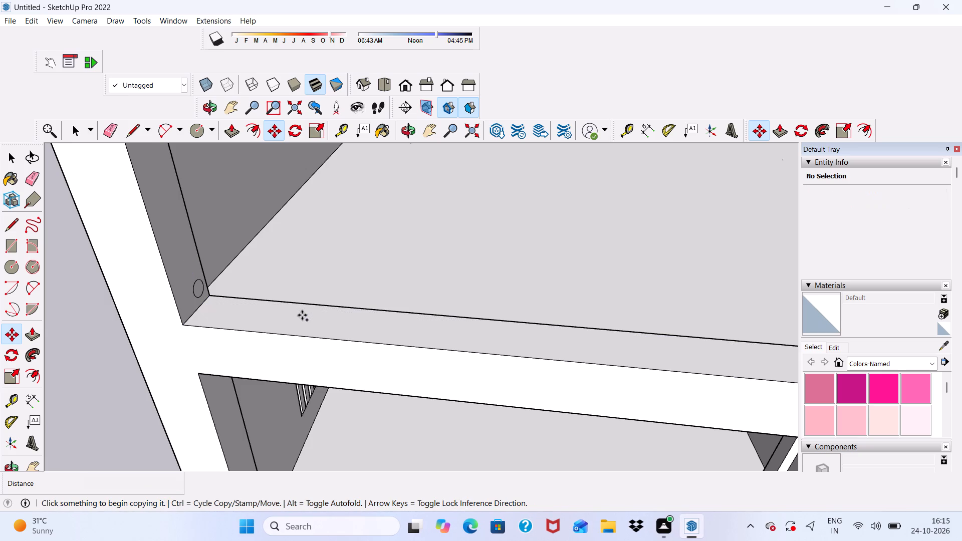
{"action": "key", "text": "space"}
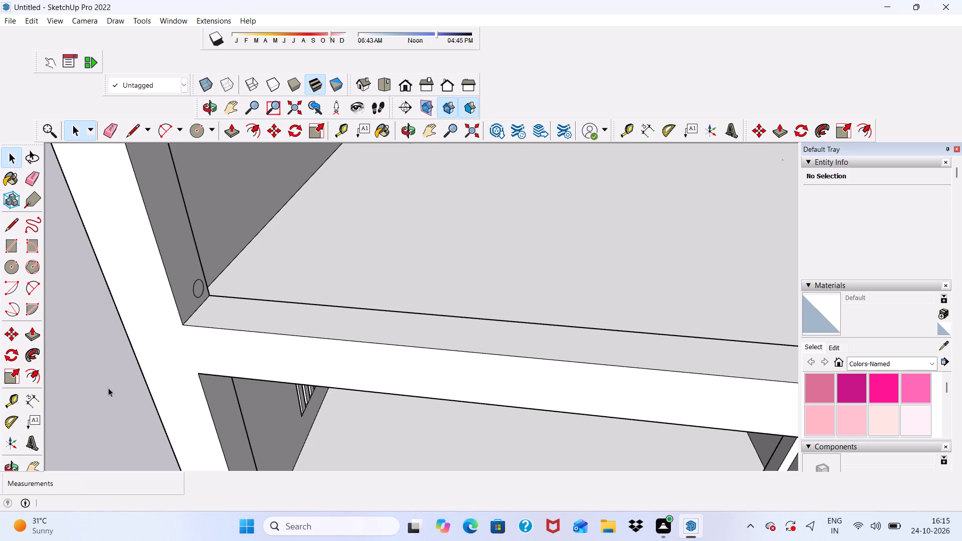
Copy the circle about 10 15/16" up the pillar's inner face and array it with a multiplier of 5.
{"action": "scroll", "coordinate": [187, 262], "scroll_direction": "up", "scroll_amount": 5}
{"action": "triple_click", "coordinate": [202, 289]}
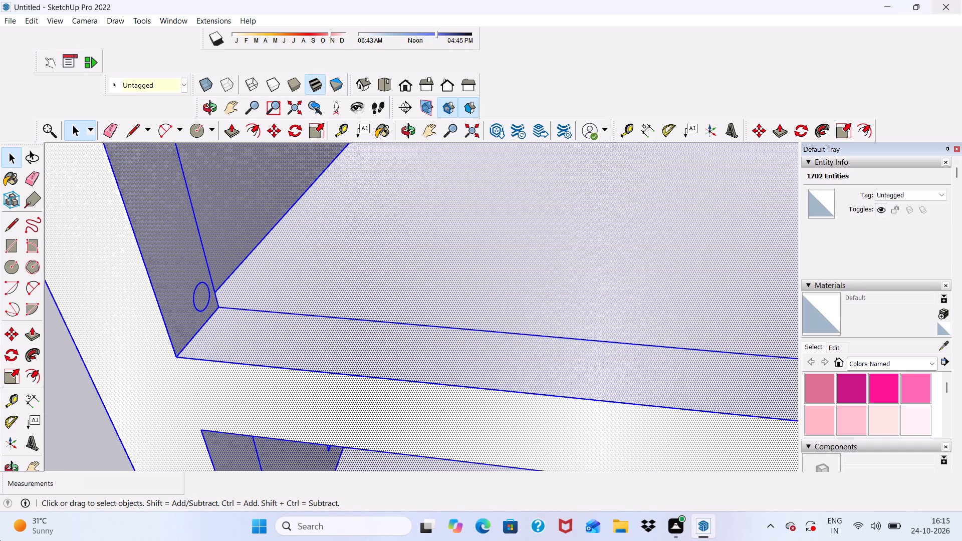
{"action": "left_click", "coordinate": [65, 411]}
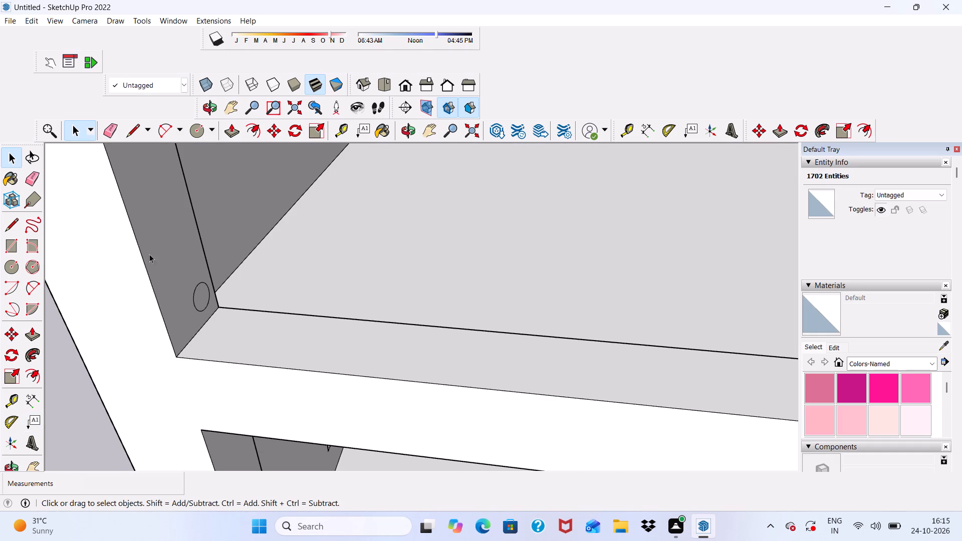
{"action": "scroll", "coordinate": [191, 313], "scroll_direction": "up", "scroll_amount": 2}
{"action": "double_click", "coordinate": [201, 304]}
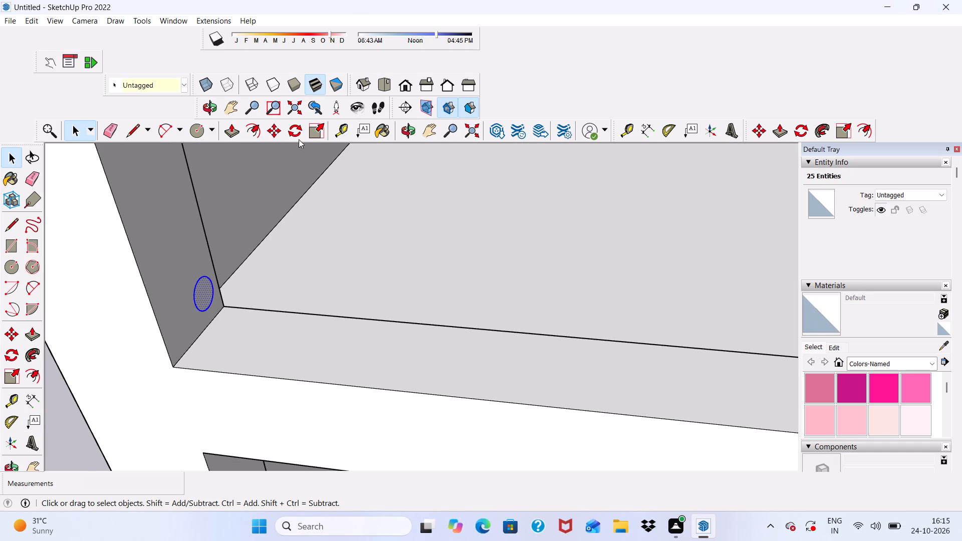
{"action": "left_click", "coordinate": [277, 134]}
{"action": "scroll", "coordinate": [253, 289], "scroll_direction": "up", "scroll_amount": 3}
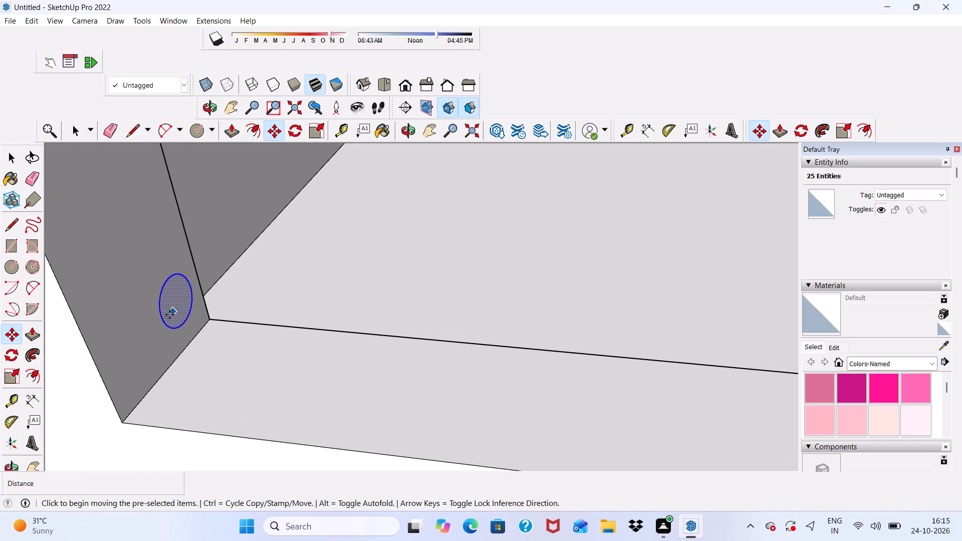
{"action": "left_click", "coordinate": [172, 309]}
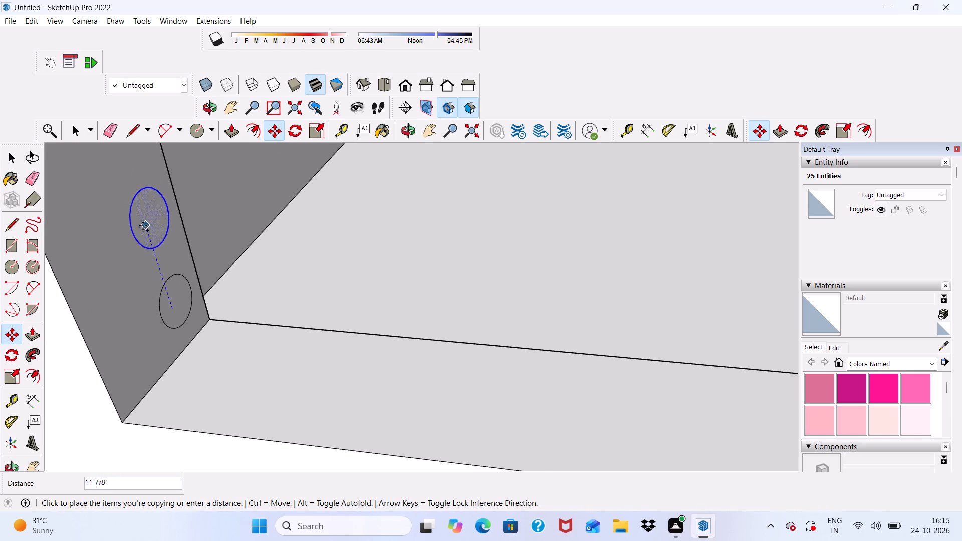
{"action": "left_click", "coordinate": [144, 233]}
{"action": "key", "text": "shift+asterisk"}
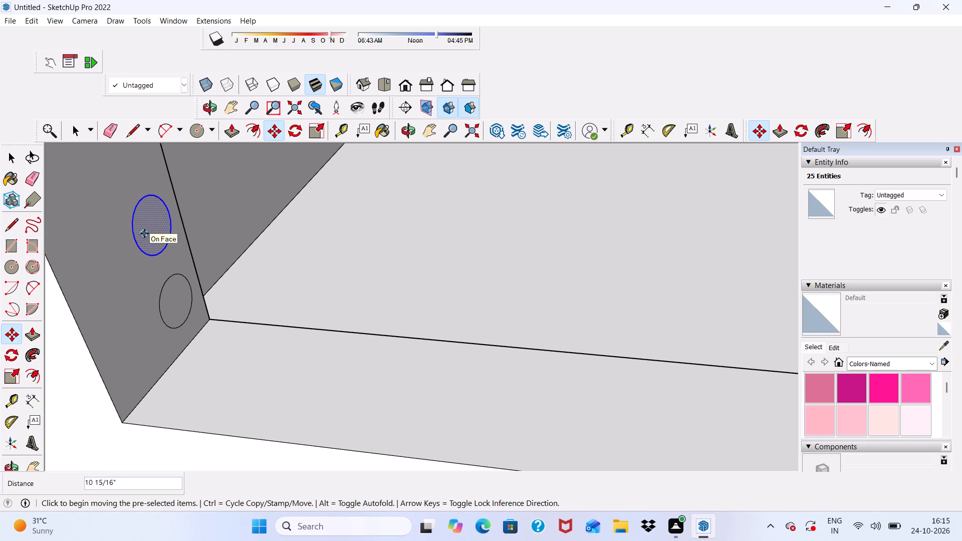
{"action": "key", "text": "5"}
{"action": "key", "text": "Return"}
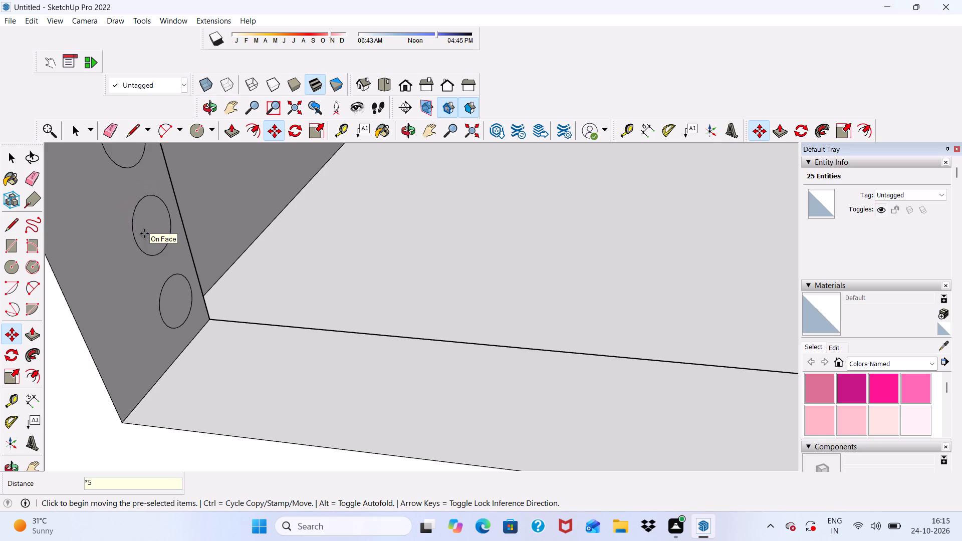
{"action": "scroll", "coordinate": [205, 348], "scroll_direction": "down", "scroll_amount": 9}
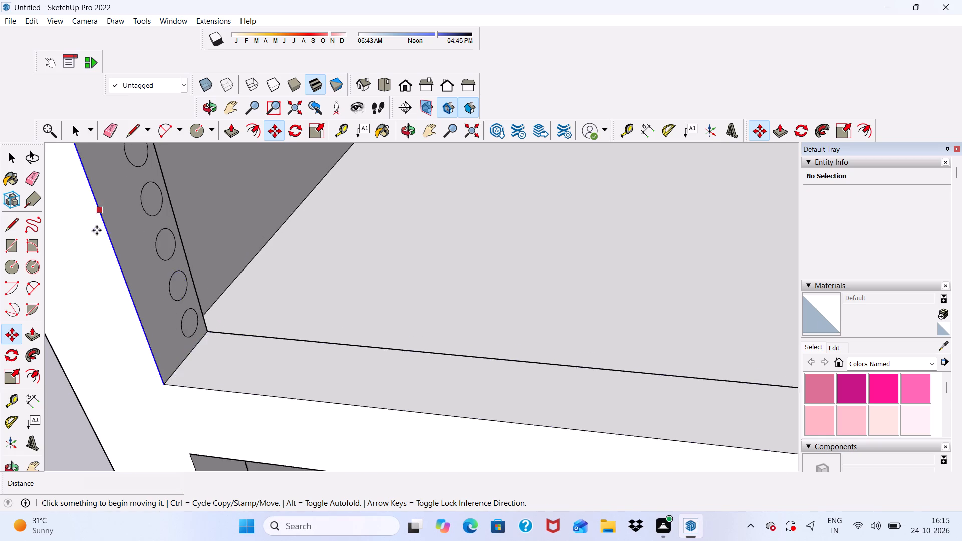
{"action": "scroll", "coordinate": [97, 230], "scroll_direction": "down", "scroll_amount": 14}
{"action": "scroll", "coordinate": [117, 184], "scroll_direction": "up", "scroll_amount": 6}
{"action": "key", "text": "space"}
Push/Pull the topmost circle about 28' 8 5/16" across the parapet opening to the opposite parapet end as a railing bar.
{"action": "scroll", "coordinate": [124, 188], "scroll_direction": "up", "scroll_amount": 5}
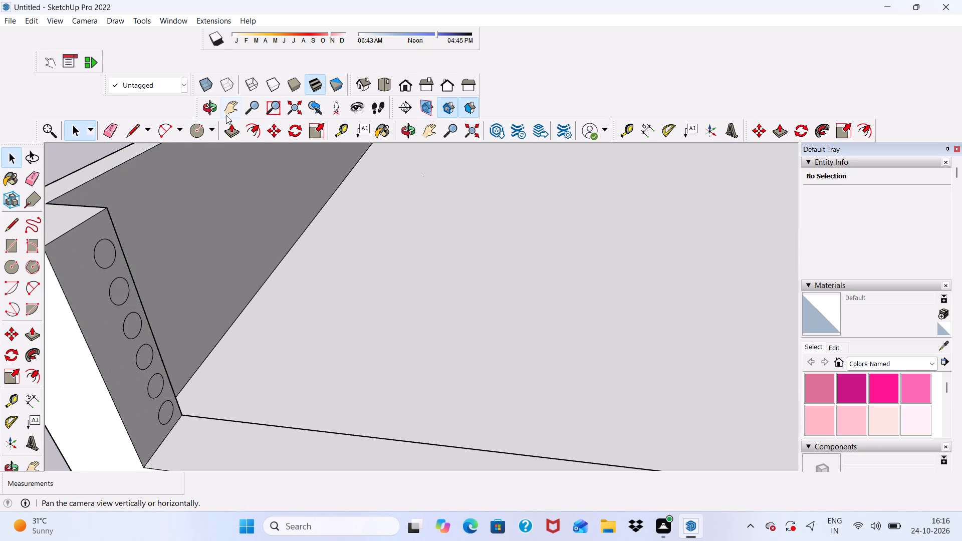
{"action": "left_click", "coordinate": [226, 127]}
{"action": "scroll", "coordinate": [105, 255], "scroll_direction": "up", "scroll_amount": 3}
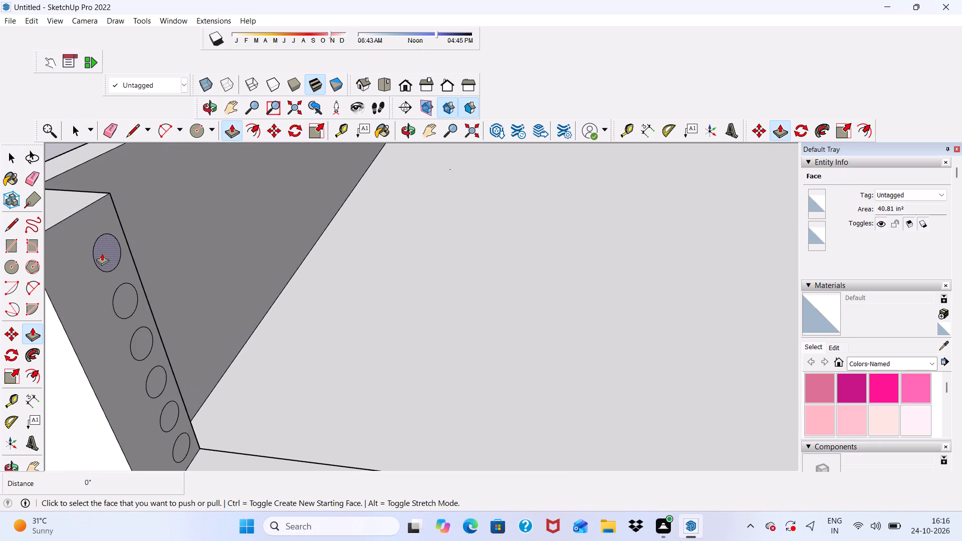
{"action": "left_click", "coordinate": [102, 253]}
{"action": "scroll", "coordinate": [178, 256], "scroll_direction": "down", "scroll_amount": 4}
{"action": "scroll", "coordinate": [109, 225], "scroll_direction": "down", "scroll_amount": 11}
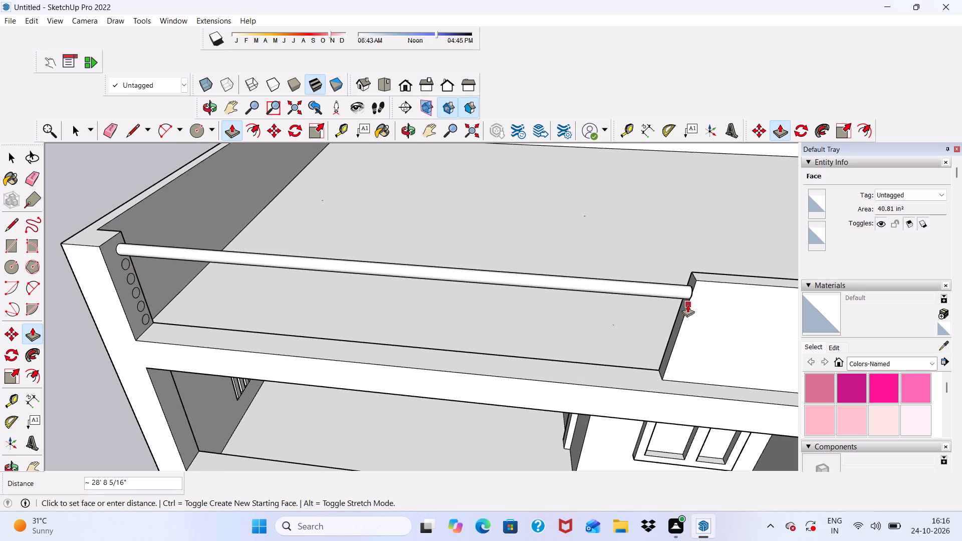
{"action": "scroll", "coordinate": [687, 305], "scroll_direction": "up", "scroll_amount": 4}
{"action": "left_click", "coordinate": [689, 299]}
{"action": "scroll", "coordinate": [513, 302], "scroll_direction": "down", "scroll_amount": 1}
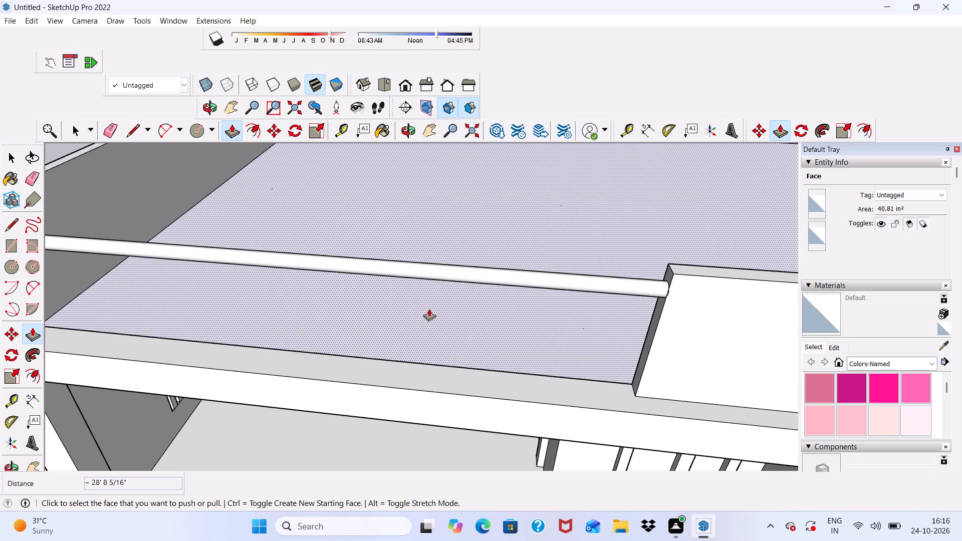
Push/Pull the second circle from the top about 28' 8 5/16" across the opening to the opposite parapet end.
{"action": "scroll", "coordinate": [677, 274], "scroll_direction": "up", "scroll_amount": 8}
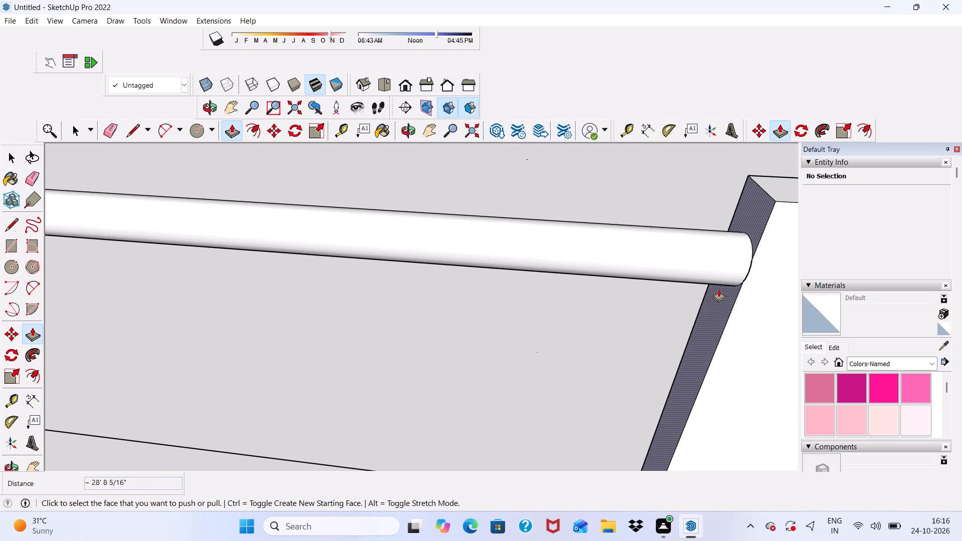
{"action": "scroll", "coordinate": [709, 293], "scroll_direction": "down", "scroll_amount": 11}
{"action": "scroll", "coordinate": [201, 280], "scroll_direction": "up", "scroll_amount": 2}
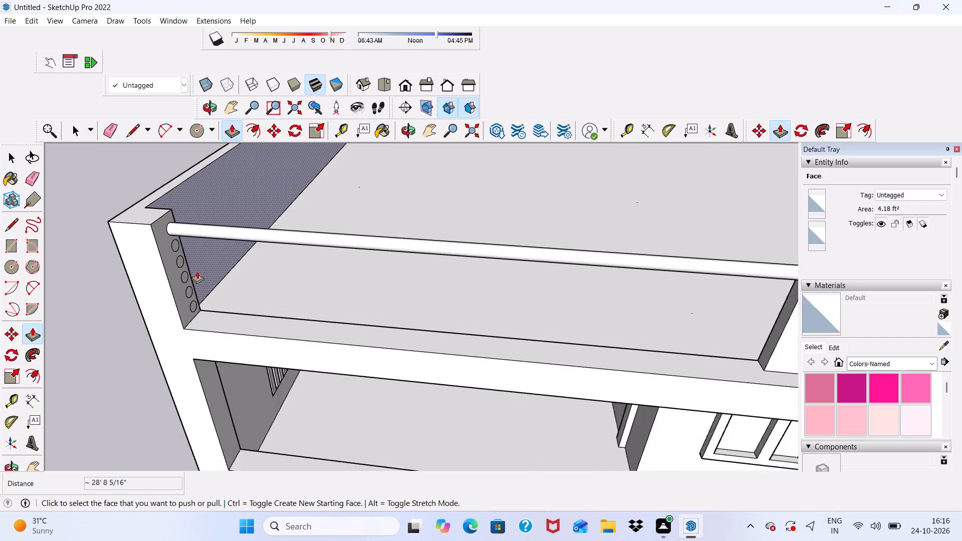
{"action": "scroll", "coordinate": [197, 271], "scroll_direction": "up", "scroll_amount": 6}
{"action": "left_click", "coordinate": [164, 240]}
{"action": "scroll", "coordinate": [244, 229], "scroll_direction": "down", "scroll_amount": 6}
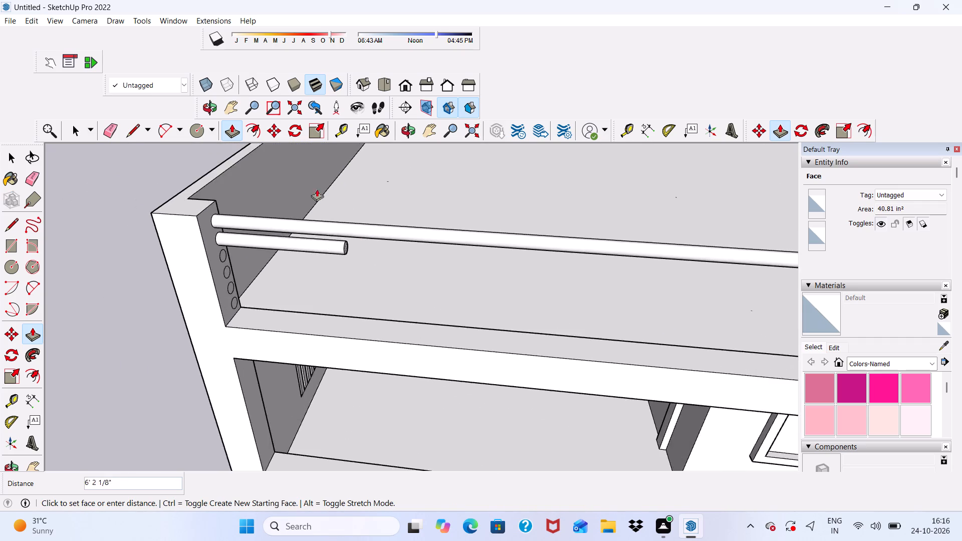
{"action": "scroll", "coordinate": [317, 189], "scroll_direction": "down", "scroll_amount": 4}
{"action": "left_click", "coordinate": [541, 263]}
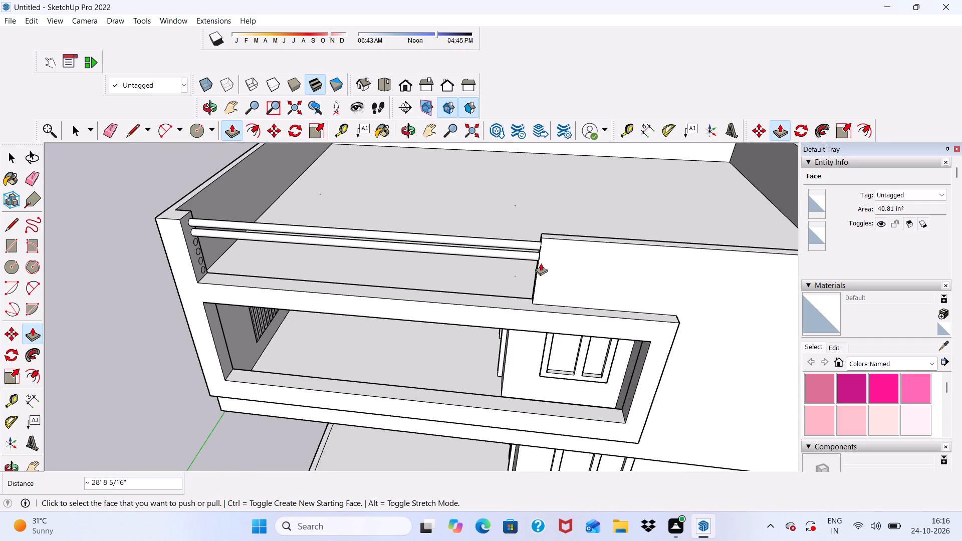
{"action": "scroll", "coordinate": [200, 243], "scroll_direction": "up", "scroll_amount": 4}
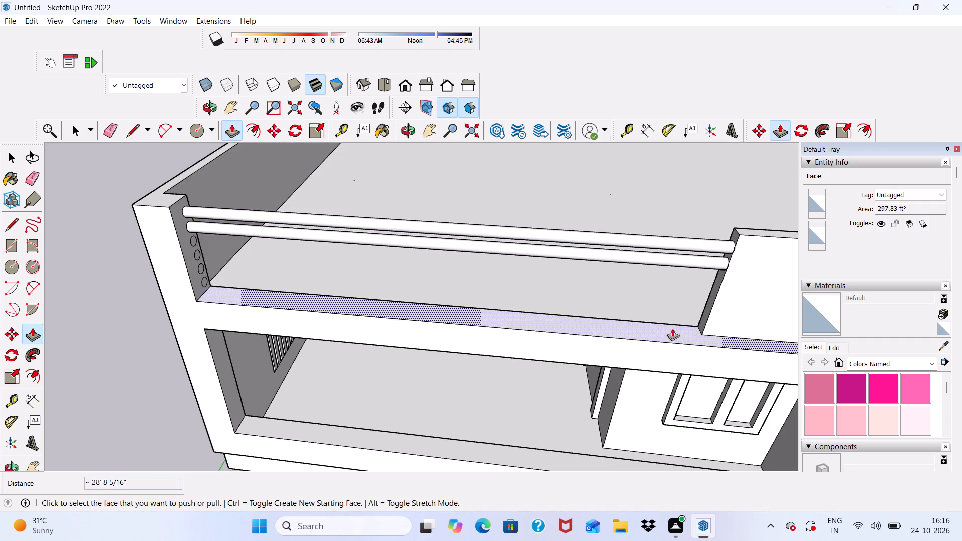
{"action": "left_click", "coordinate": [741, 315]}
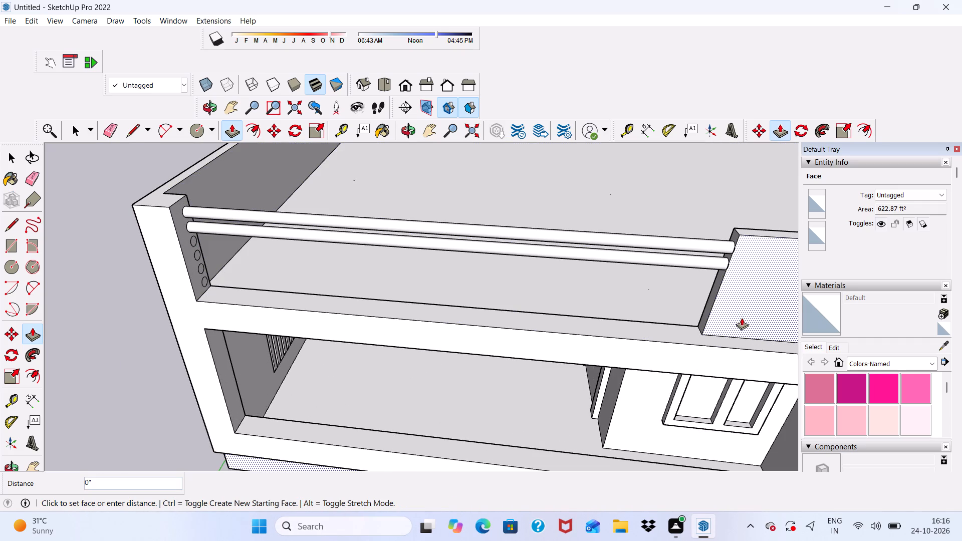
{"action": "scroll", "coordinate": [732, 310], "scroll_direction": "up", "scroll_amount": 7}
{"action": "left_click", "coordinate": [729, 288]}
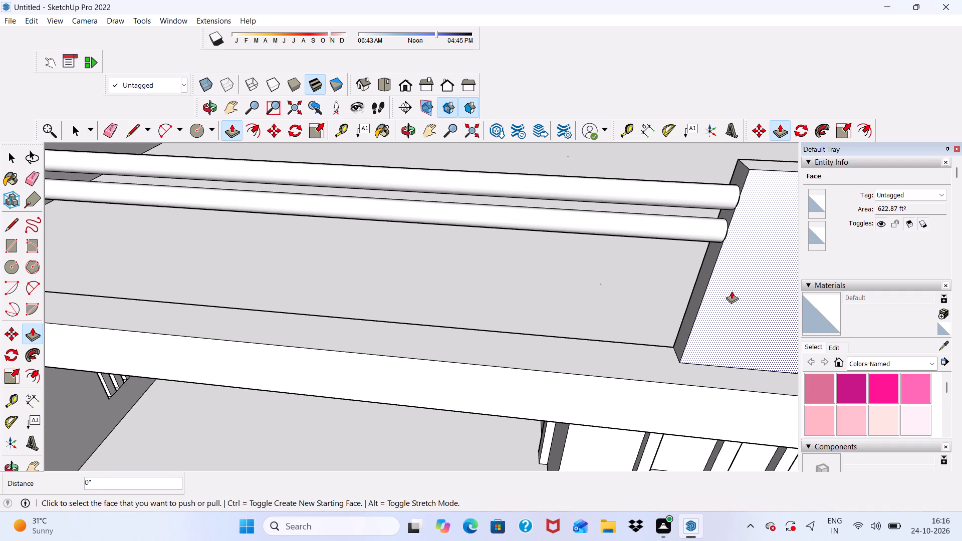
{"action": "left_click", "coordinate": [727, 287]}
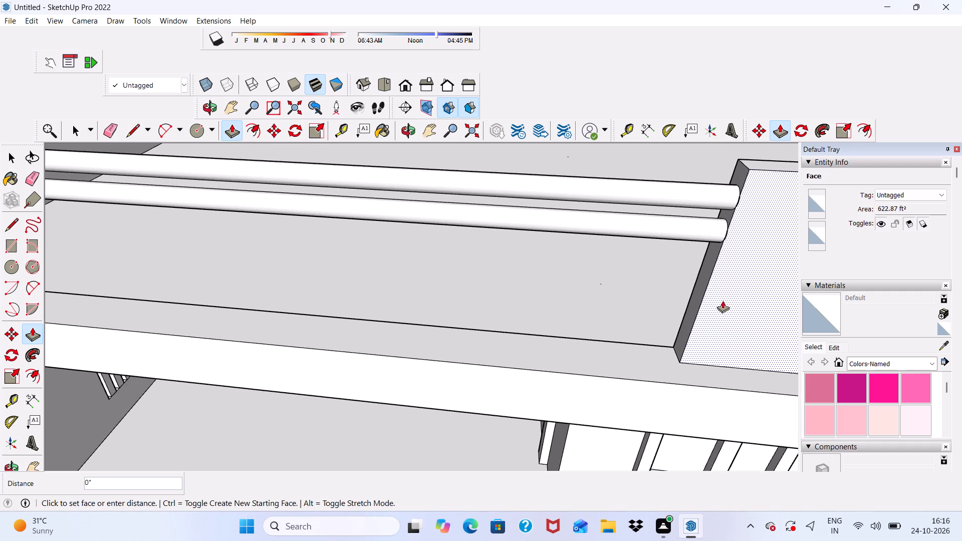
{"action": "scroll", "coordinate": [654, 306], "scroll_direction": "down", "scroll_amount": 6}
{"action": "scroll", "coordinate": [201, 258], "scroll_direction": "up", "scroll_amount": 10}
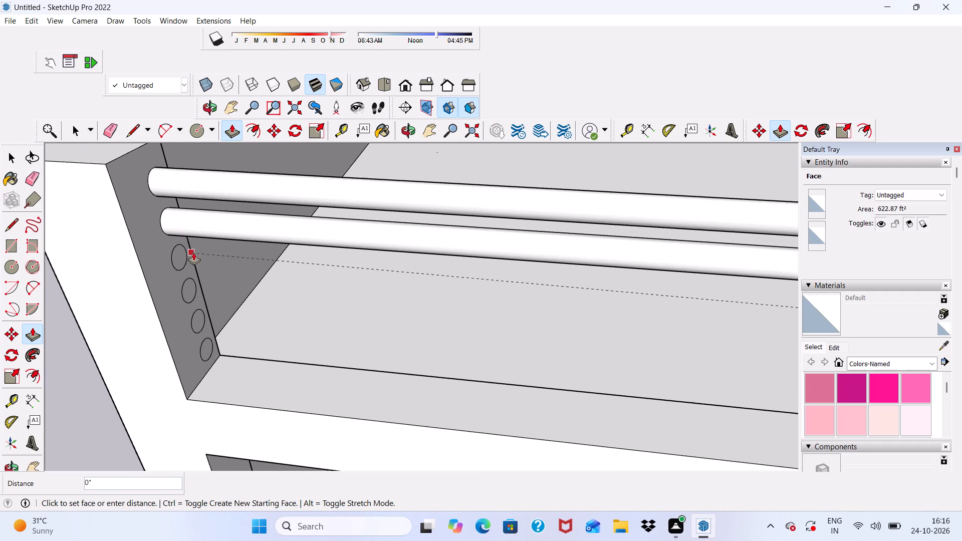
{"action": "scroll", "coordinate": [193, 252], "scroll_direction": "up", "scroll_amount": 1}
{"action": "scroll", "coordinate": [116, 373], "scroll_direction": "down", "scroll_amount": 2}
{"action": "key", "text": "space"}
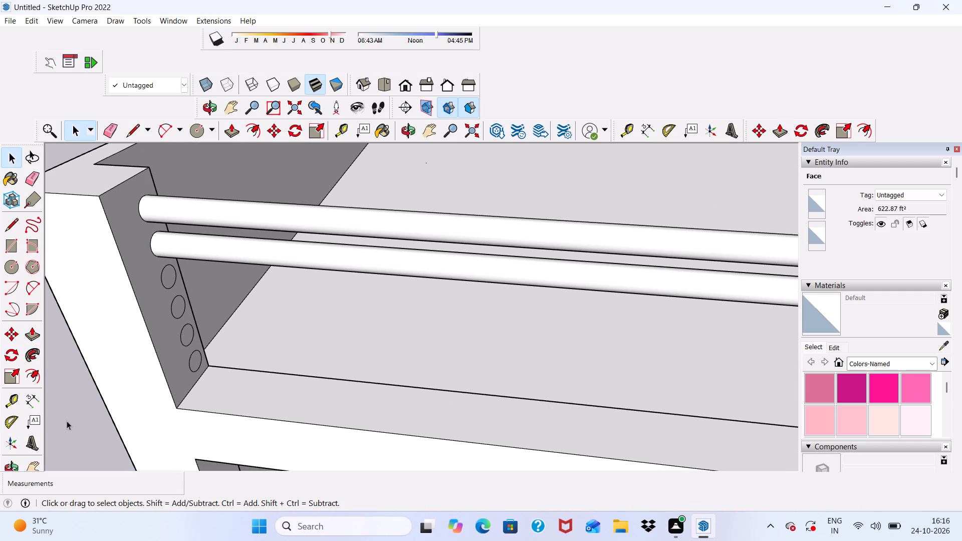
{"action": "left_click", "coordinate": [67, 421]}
Push/Pull the third circle from the top about 28' 8 5/16" across the opening to the opposite parapet end.
{"action": "left_click", "coordinate": [233, 128]}
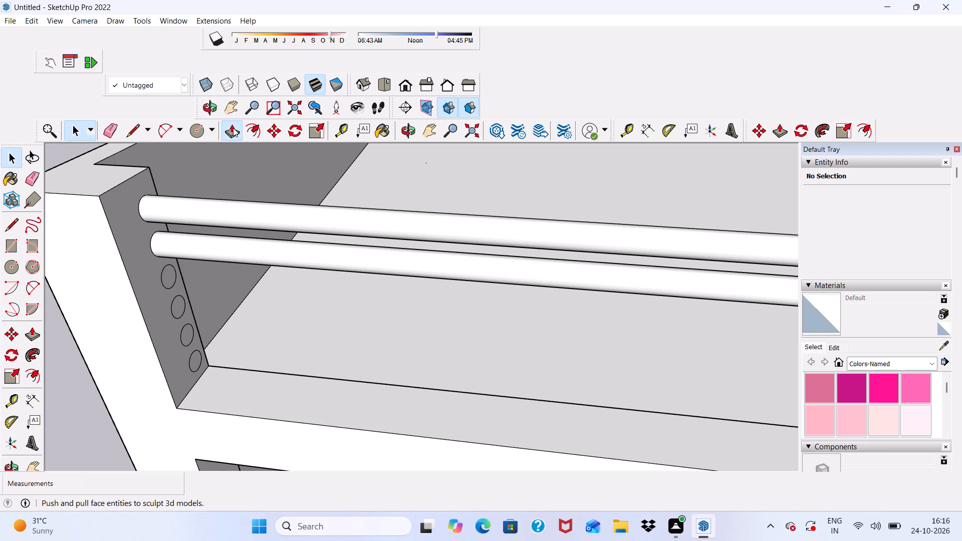
{"action": "scroll", "coordinate": [166, 289], "scroll_direction": "up", "scroll_amount": 3}
{"action": "left_click", "coordinate": [172, 273]}
{"action": "scroll", "coordinate": [167, 279], "scroll_direction": "down", "scroll_amount": 7}
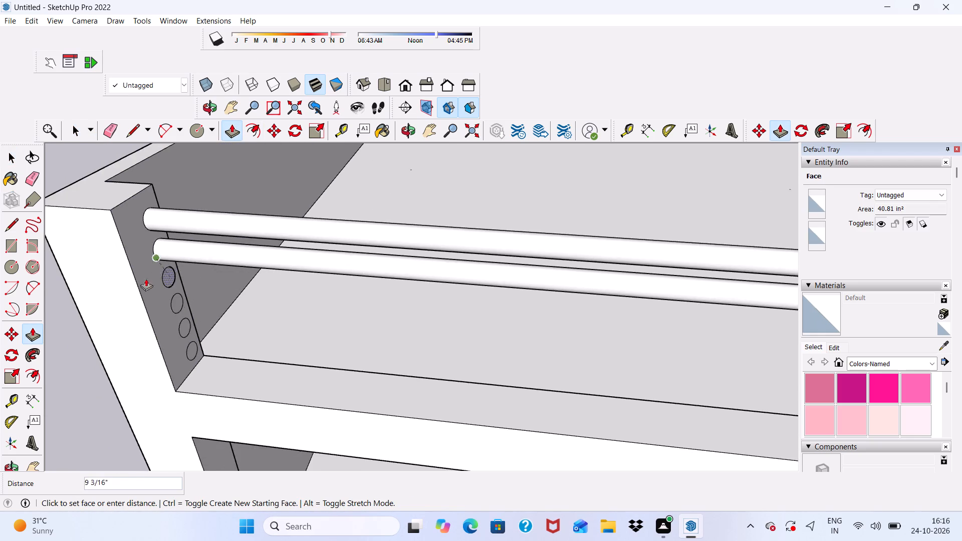
{"action": "scroll", "coordinate": [146, 279], "scroll_direction": "down", "scroll_amount": 12}
{"action": "scroll", "coordinate": [359, 325], "scroll_direction": "up", "scroll_amount": 3}
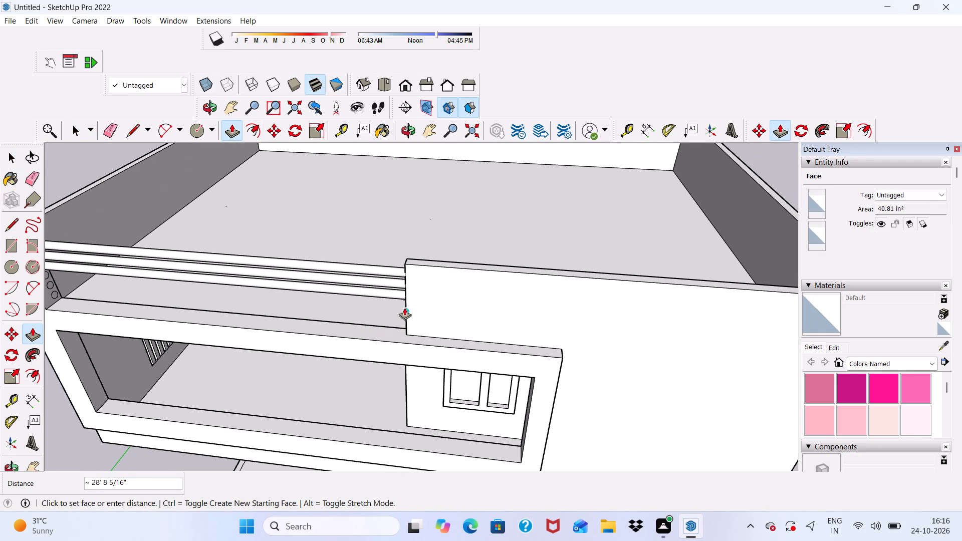
{"action": "left_click", "coordinate": [404, 306]}
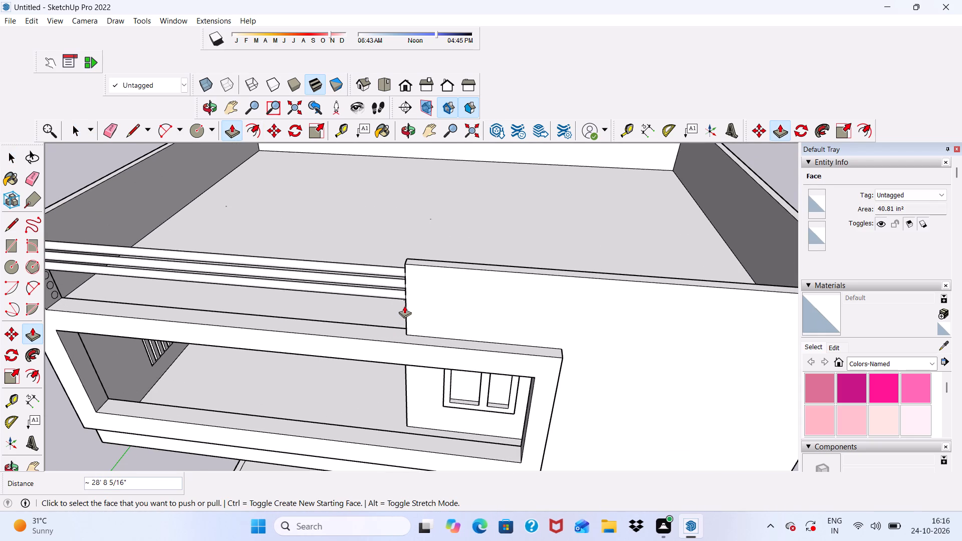
Push/Pull the fourth circle from the top about 28' 8 11/16" across the opening to the opposite parapet end.
{"action": "scroll", "coordinate": [400, 307], "scroll_direction": "down", "scroll_amount": 5}
{"action": "scroll", "coordinate": [204, 292], "scroll_direction": "up", "scroll_amount": 14}
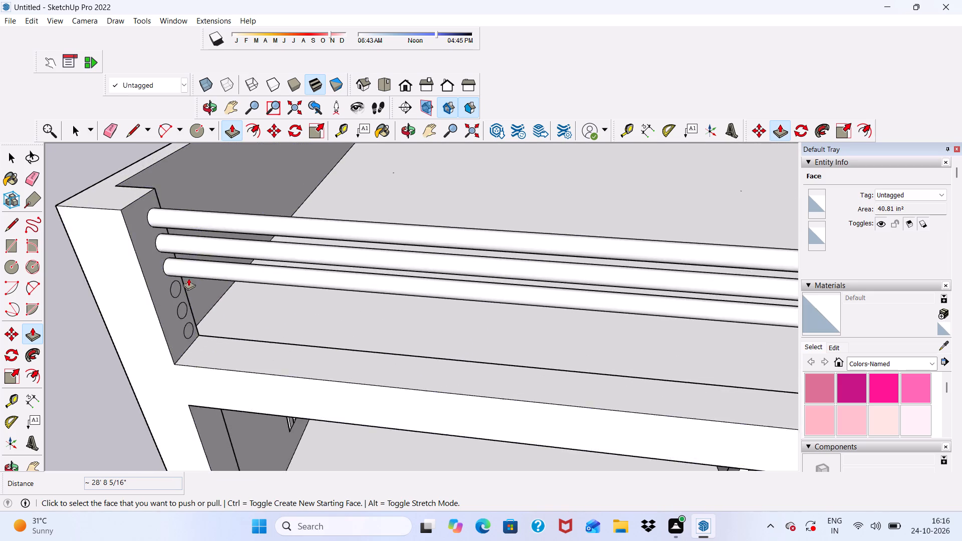
{"action": "scroll", "coordinate": [188, 278], "scroll_direction": "up", "scroll_amount": 8}
{"action": "left_click", "coordinate": [165, 292]}
{"action": "scroll", "coordinate": [216, 306], "scroll_direction": "down", "scroll_amount": 4}
{"action": "scroll", "coordinate": [137, 283], "scroll_direction": "down", "scroll_amount": 5}
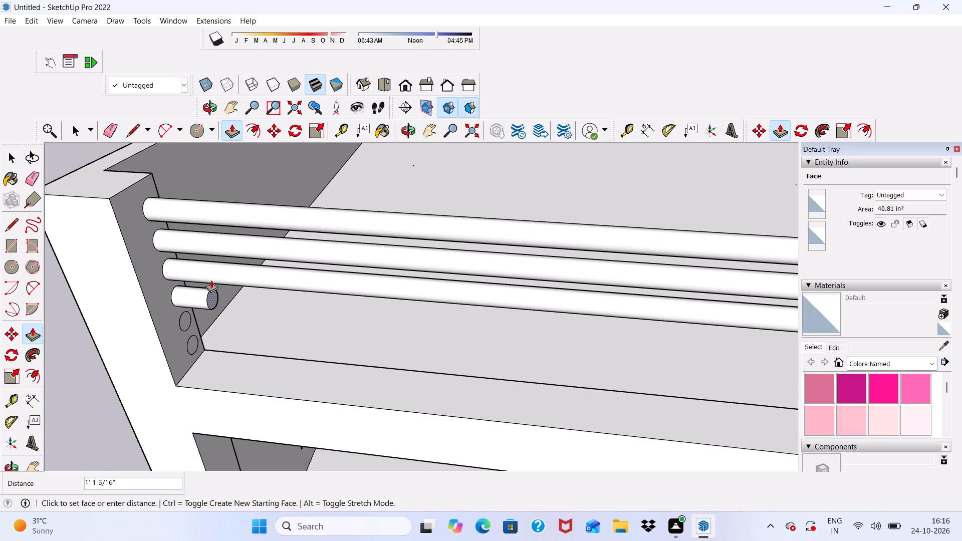
{"action": "scroll", "coordinate": [211, 280], "scroll_direction": "down", "scroll_amount": 10}
{"action": "scroll", "coordinate": [545, 331], "scroll_direction": "up", "scroll_amount": 2}
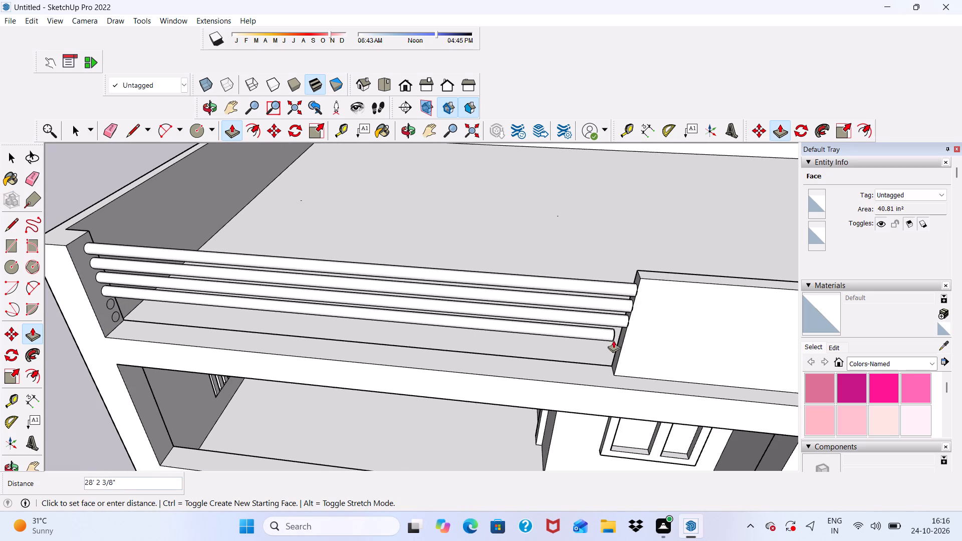
{"action": "left_click", "coordinate": [624, 338]}
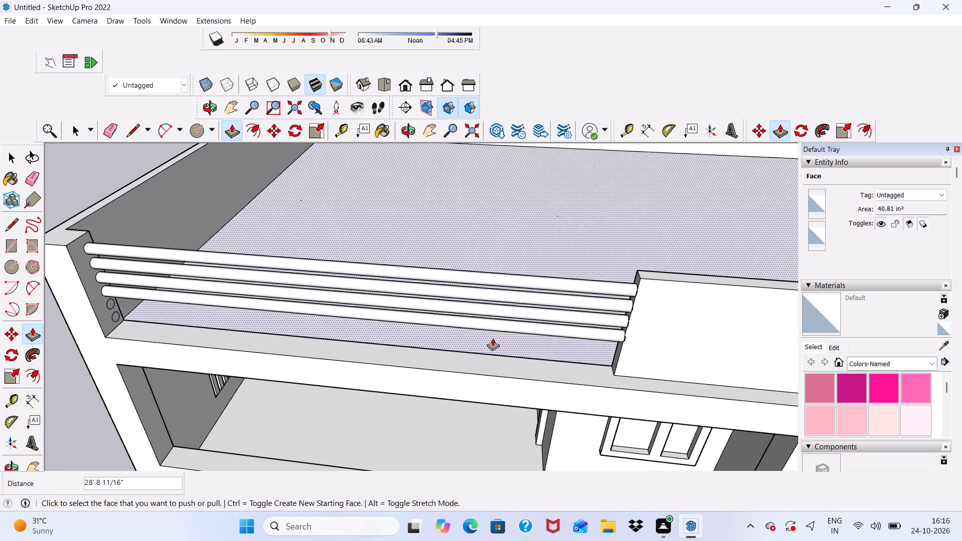
Push/Pull the fifth circle from the top about 28' 8 5/16" across the opening to the opposite parapet end.
{"action": "scroll", "coordinate": [92, 281], "scroll_direction": "up", "scroll_amount": 12}
{"action": "left_click", "coordinate": [115, 323]}
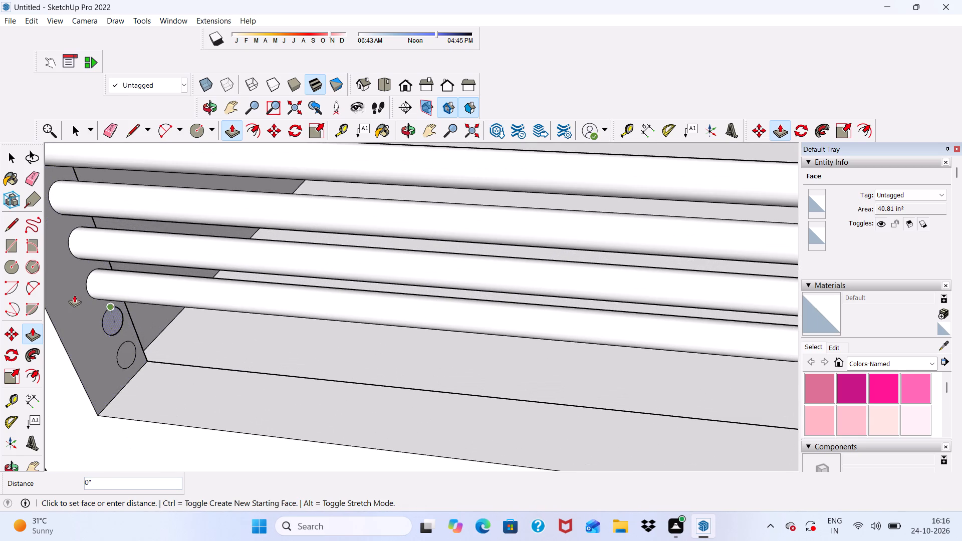
{"action": "scroll", "coordinate": [71, 296], "scroll_direction": "down", "scroll_amount": 19}
{"action": "scroll", "coordinate": [429, 247], "scroll_direction": "up", "scroll_amount": 5}
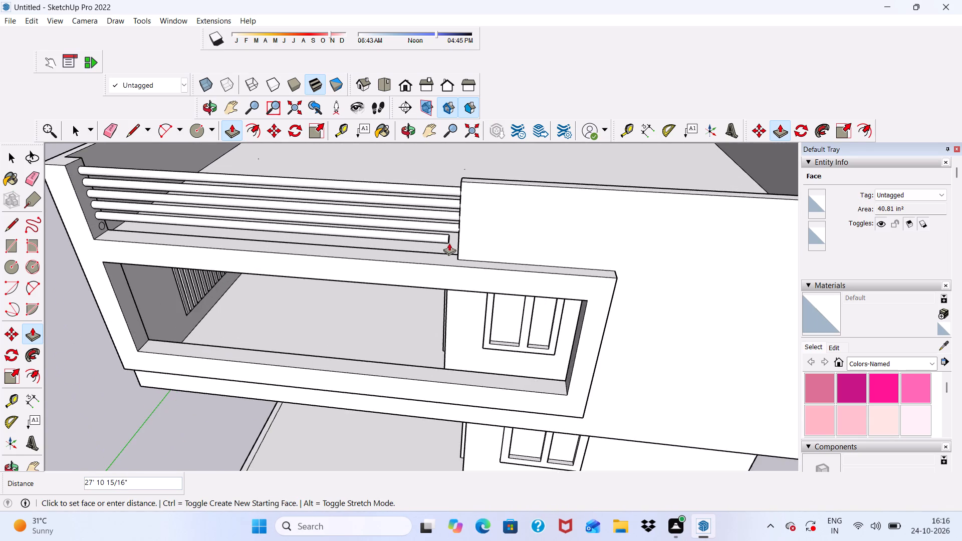
{"action": "scroll", "coordinate": [449, 243], "scroll_direction": "up", "scroll_amount": 3}
{"action": "left_click", "coordinate": [461, 246]}
{"action": "scroll", "coordinate": [281, 266], "scroll_direction": "down", "scroll_amount": 2}
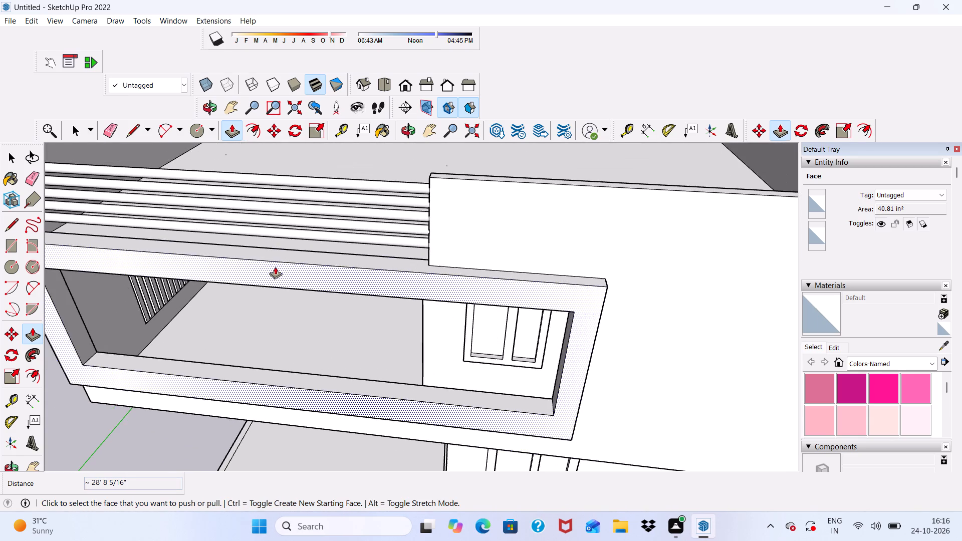
Push/Pull the lowest circle about 28' 9 3/8" across the opening to the opposite parapet end as the last railing bar.
{"action": "scroll", "coordinate": [173, 226], "scroll_direction": "up", "scroll_amount": 3}
{"action": "scroll", "coordinate": [198, 229], "scroll_direction": "down", "scroll_amount": 9}
{"action": "scroll", "coordinate": [217, 281], "scroll_direction": "up", "scroll_amount": 14}
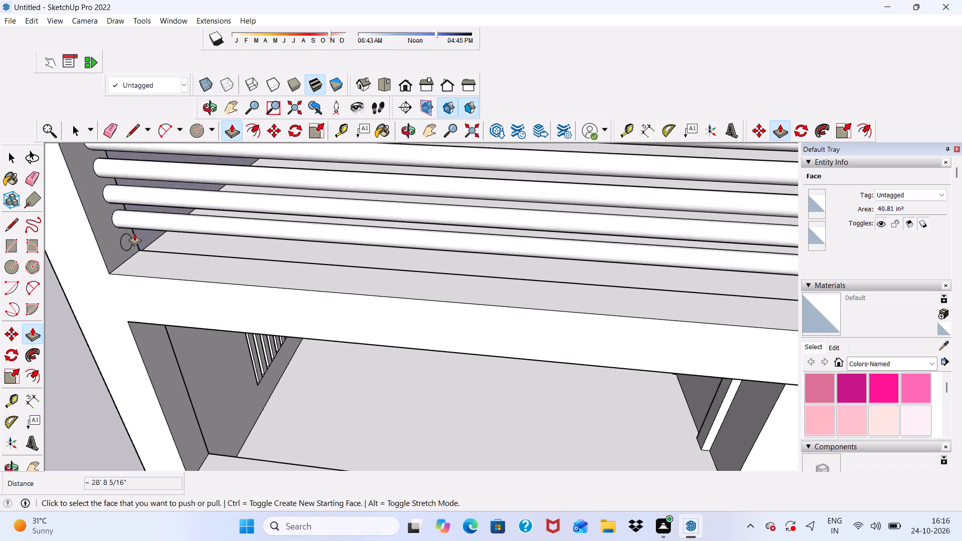
{"action": "scroll", "coordinate": [134, 233], "scroll_direction": "up", "scroll_amount": 5}
{"action": "left_click", "coordinate": [122, 241]}
{"action": "scroll", "coordinate": [247, 242], "scroll_direction": "down", "scroll_amount": 8}
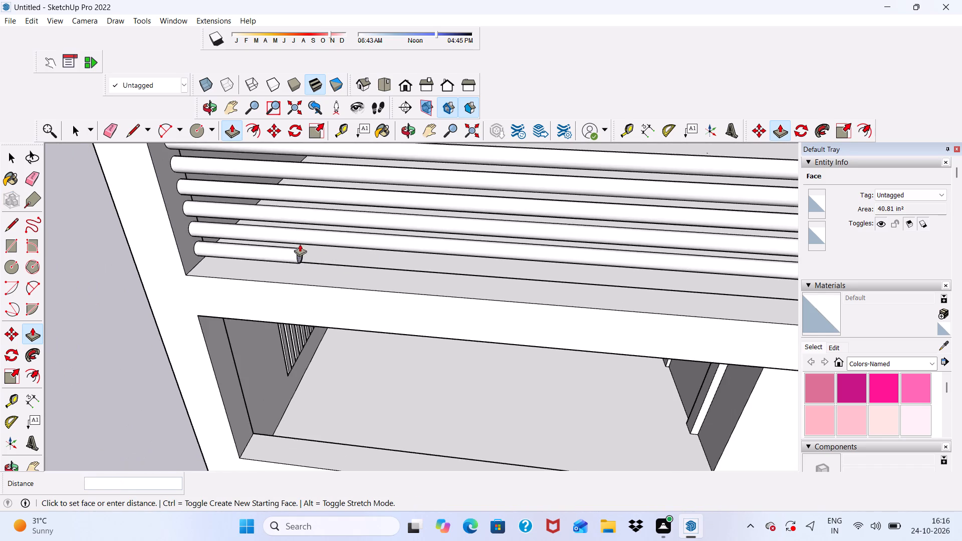
{"action": "scroll", "coordinate": [300, 244], "scroll_direction": "down", "scroll_amount": 4}
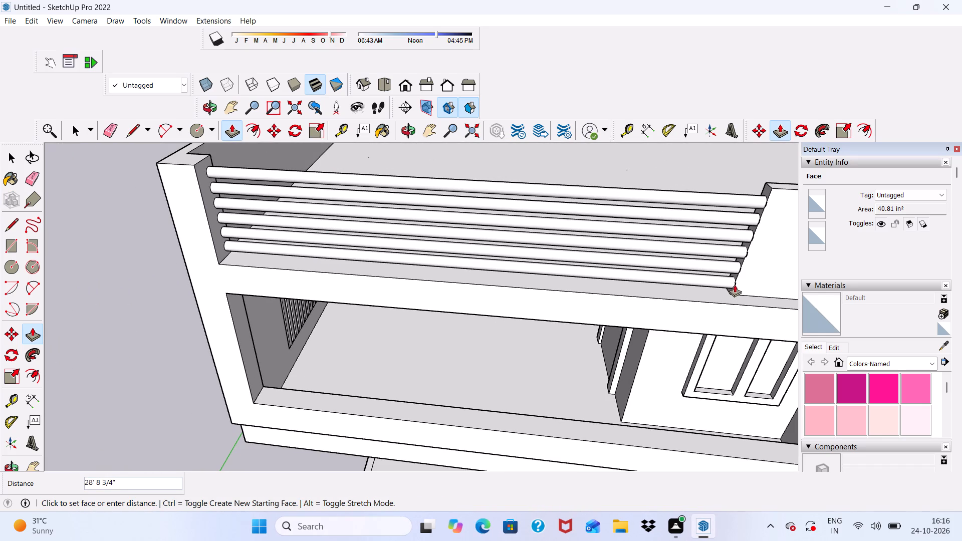
{"action": "left_click", "coordinate": [736, 281]}
{"action": "scroll", "coordinate": [413, 243], "scroll_direction": "down", "scroll_amount": 3}
{"action": "scroll", "coordinate": [167, 238], "scroll_direction": "down", "scroll_amount": 4}
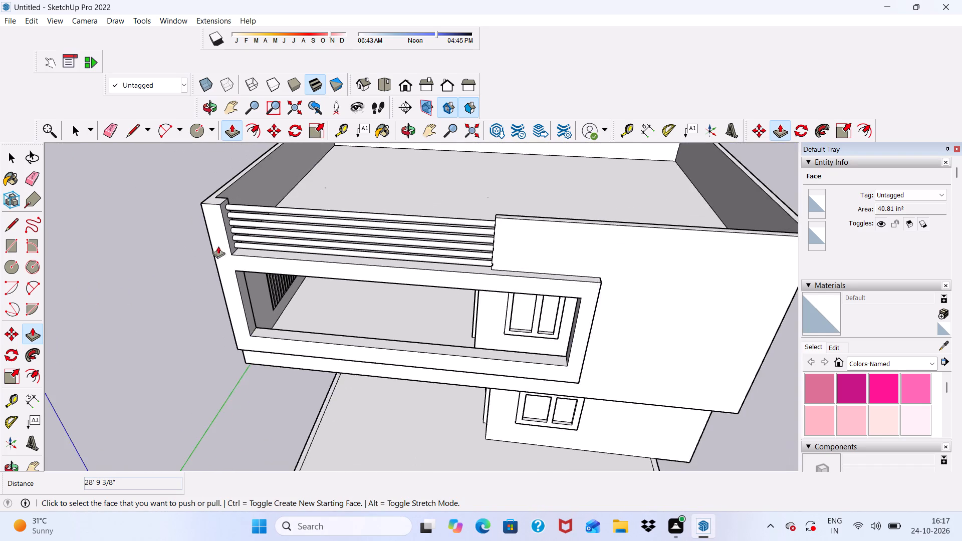
{"action": "scroll", "coordinate": [281, 214], "scroll_direction": "down", "scroll_amount": 5}
{"action": "key", "text": "space"}
Push/Pull the front wall face beside the railing outward about 3 1/8" so the parapet end covers the bar ends.
{"action": "scroll", "coordinate": [521, 268], "scroll_direction": "up", "scroll_amount": 4}
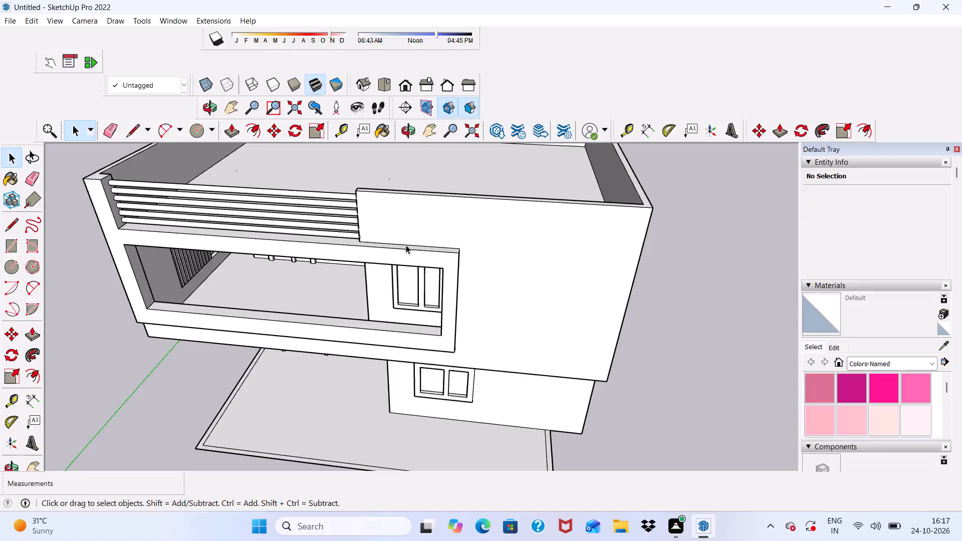
{"action": "left_click", "coordinate": [405, 227]}
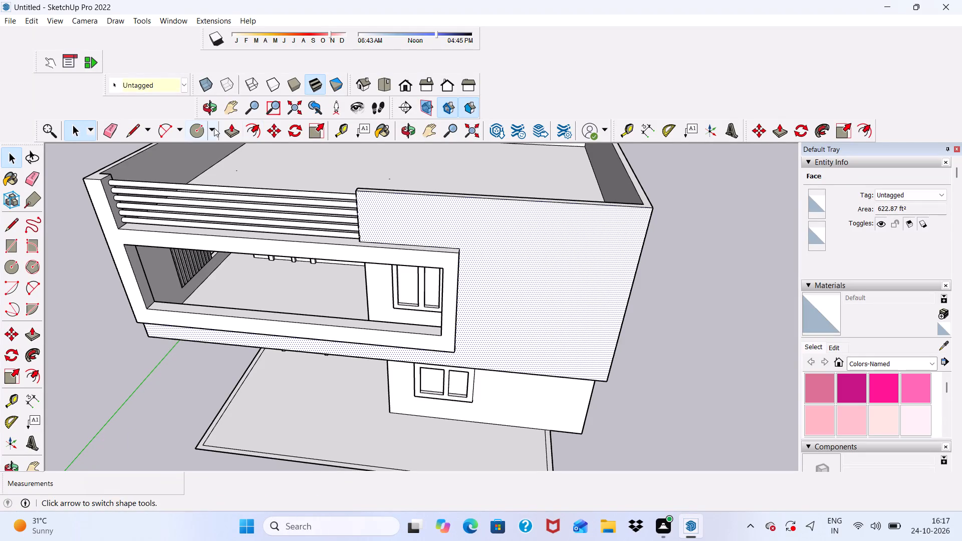
{"action": "left_click", "coordinate": [237, 124]}
{"action": "left_click", "coordinate": [386, 212]}
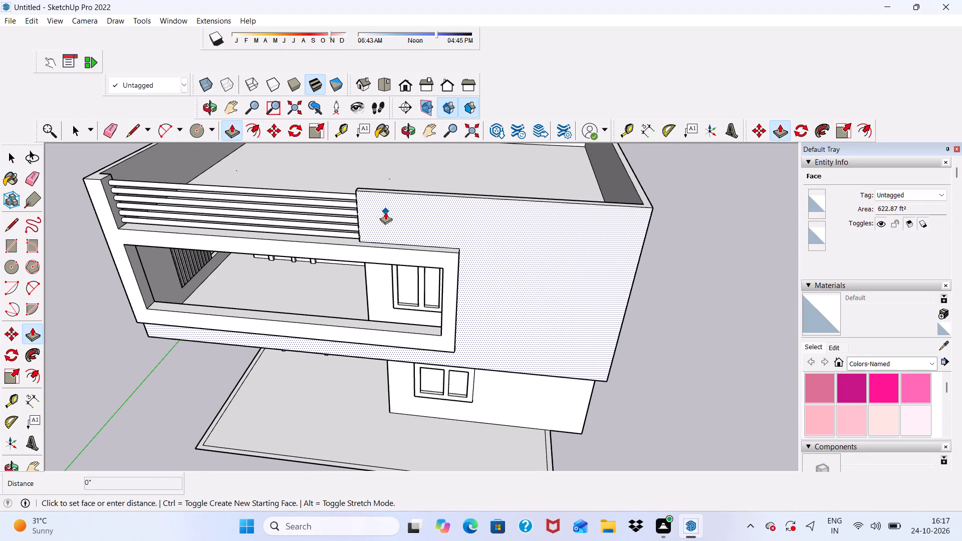
{"action": "left_click", "coordinate": [380, 216]}
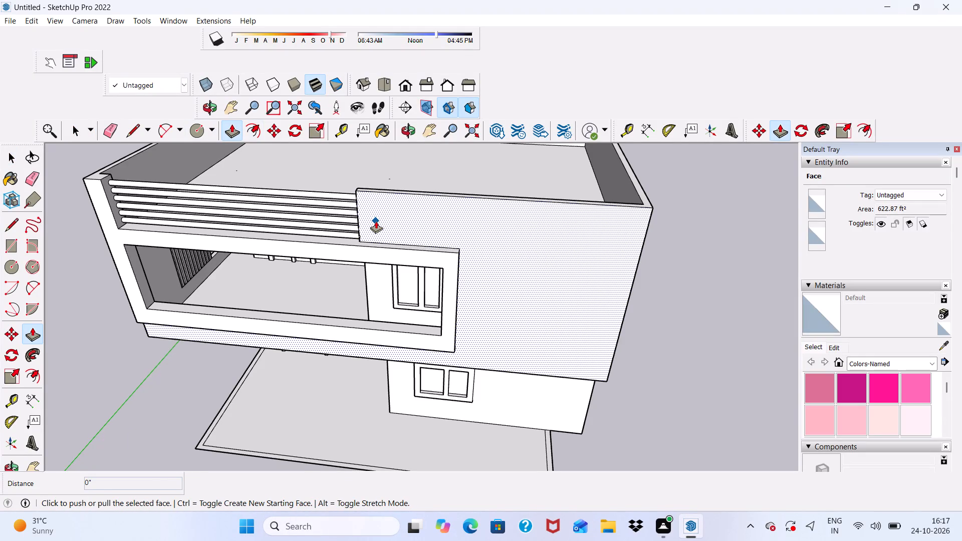
{"action": "middle_click_drag", "start_coordinate": [378, 215], "coordinate": [406, 218]}
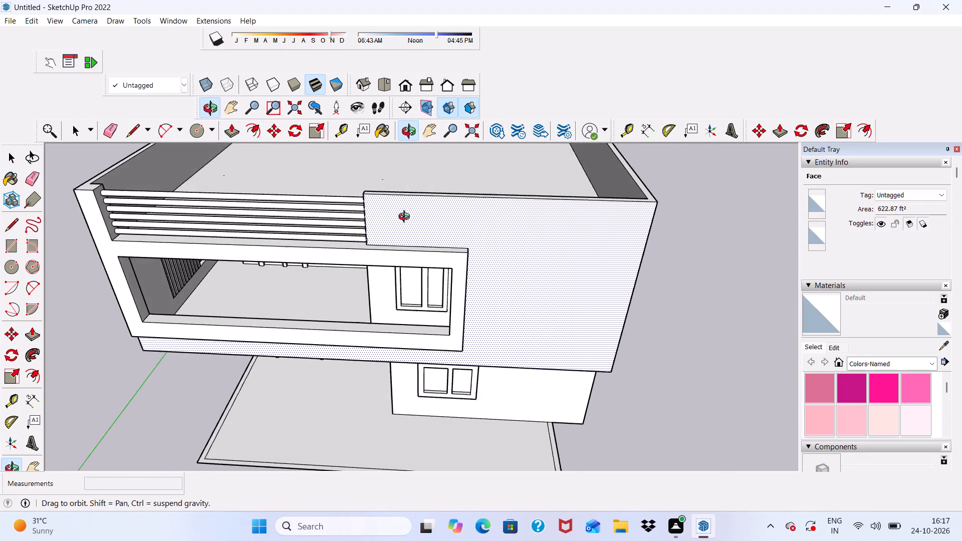
{"action": "middle_click_drag", "start_coordinate": [406, 218], "coordinate": [478, 249]}
{"action": "scroll", "coordinate": [395, 258], "scroll_direction": "up", "scroll_amount": 13}
{"action": "left_click", "coordinate": [434, 233]}
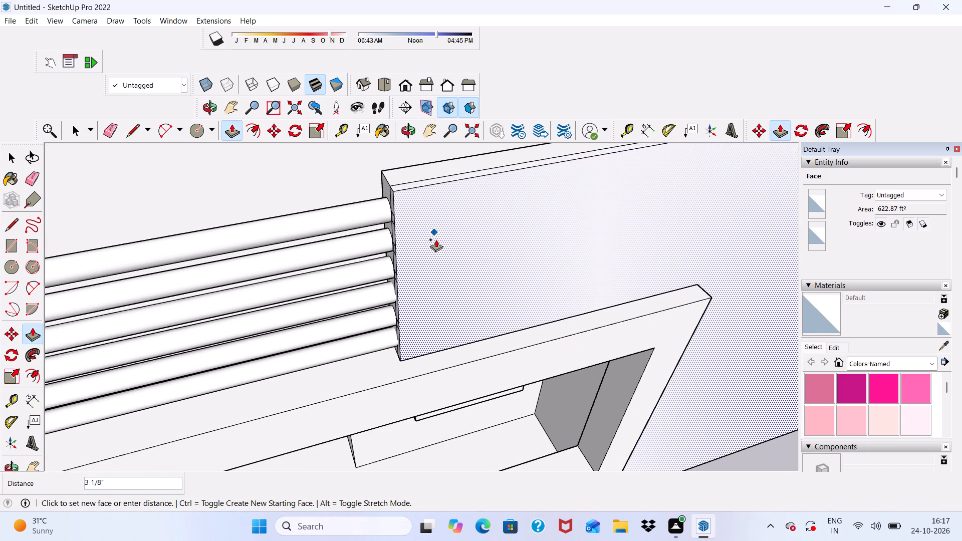
{"action": "left_click", "coordinate": [436, 239]}
{"action": "scroll", "coordinate": [371, 228], "scroll_direction": "down", "scroll_amount": 4}
{"action": "key", "text": "space"}
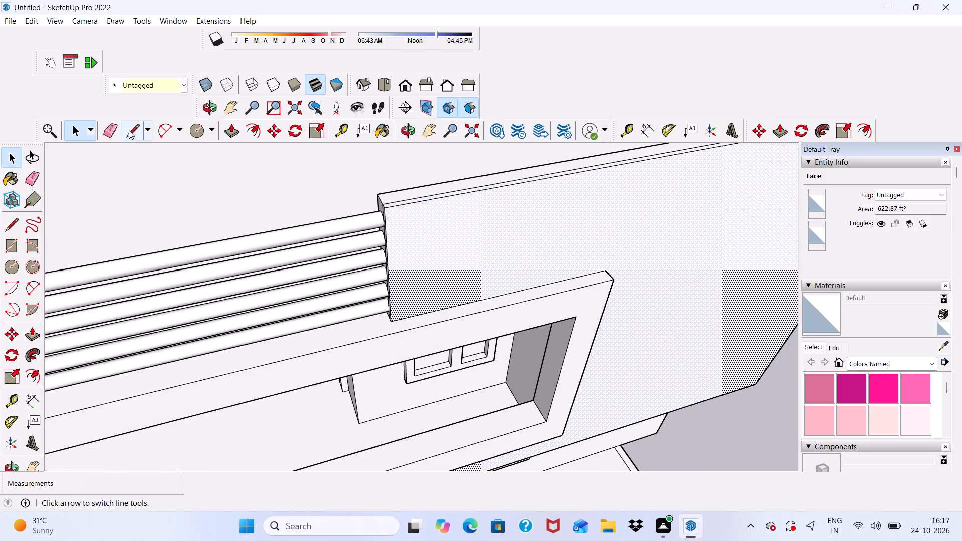
Erase the leftover edge along the parapet's top and the vertical seam edge above the topmost bar on its end face.
{"action": "left_click", "coordinate": [106, 129]}
{"action": "scroll", "coordinate": [372, 201], "scroll_direction": "up", "scroll_amount": 11}
{"action": "left_click_drag", "start_coordinate": [412, 203], "coordinate": [412, 205]}
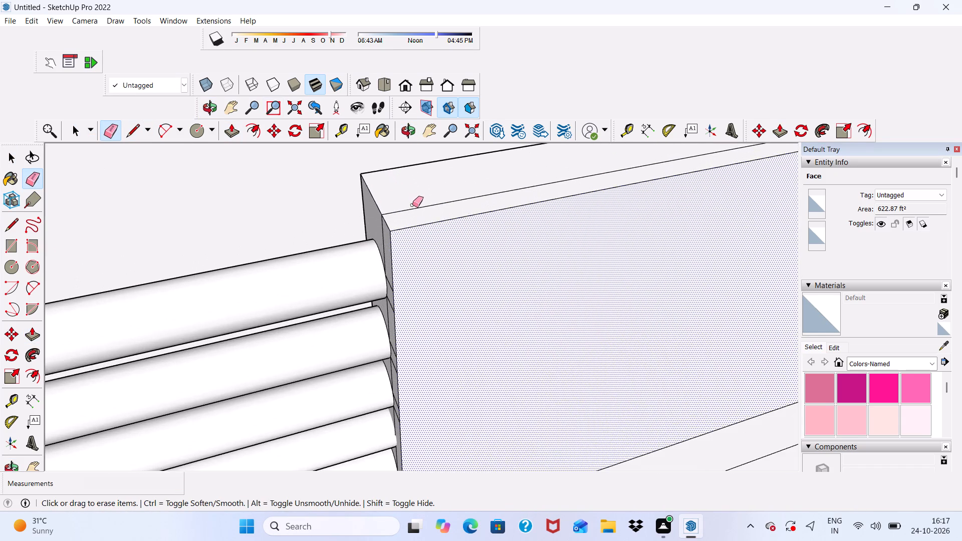
{"action": "left_click_drag", "start_coordinate": [412, 205], "coordinate": [409, 216]}
{"action": "scroll", "coordinate": [365, 232], "scroll_direction": "up", "scroll_amount": 4}
{"action": "left_click_drag", "start_coordinate": [377, 236], "coordinate": [389, 275]}
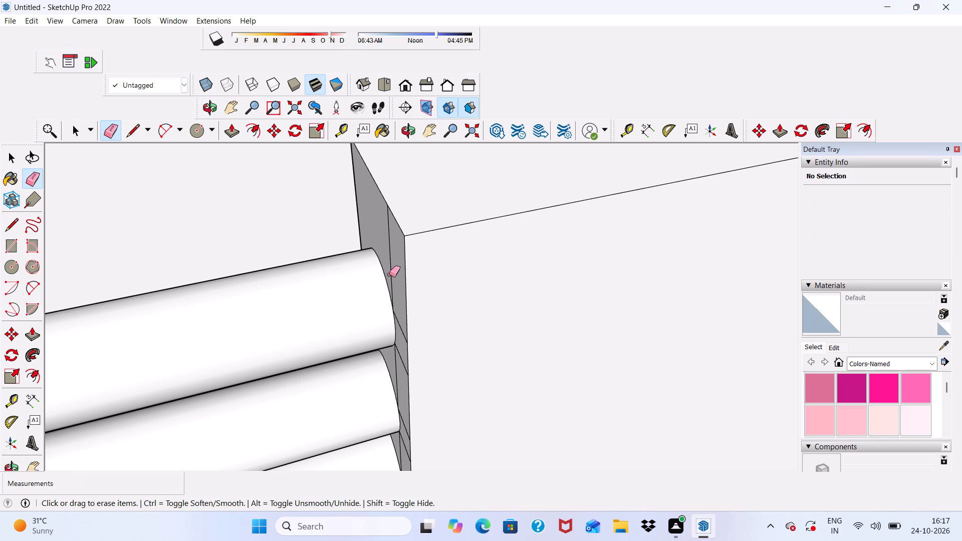
{"action": "left_click_drag", "start_coordinate": [393, 255], "coordinate": [388, 259]}
Erase the leftover short seam edges beside the top two railing bars on the parapet's end face.
{"action": "scroll", "coordinate": [379, 251], "scroll_direction": "down", "scroll_amount": 5}
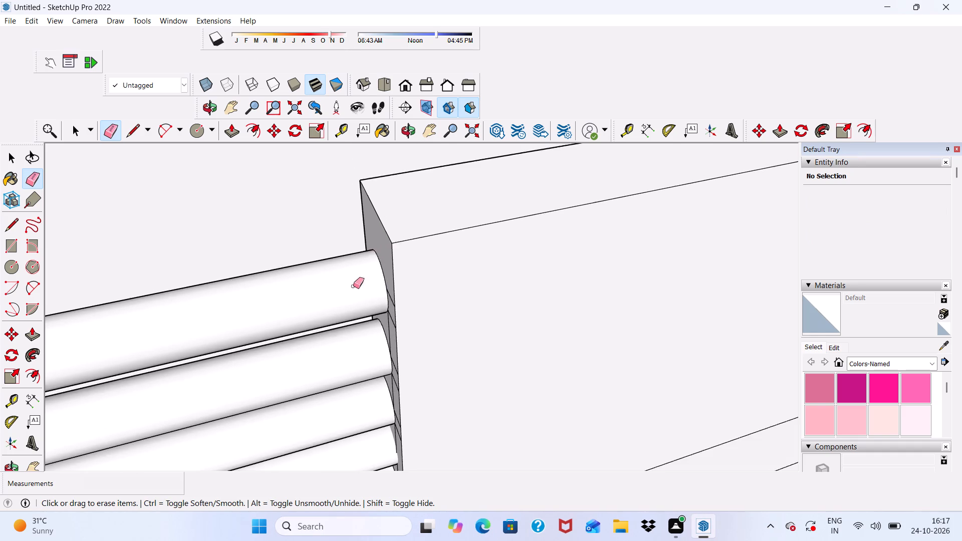
{"action": "scroll", "coordinate": [352, 303], "scroll_direction": "down", "scroll_amount": 8}
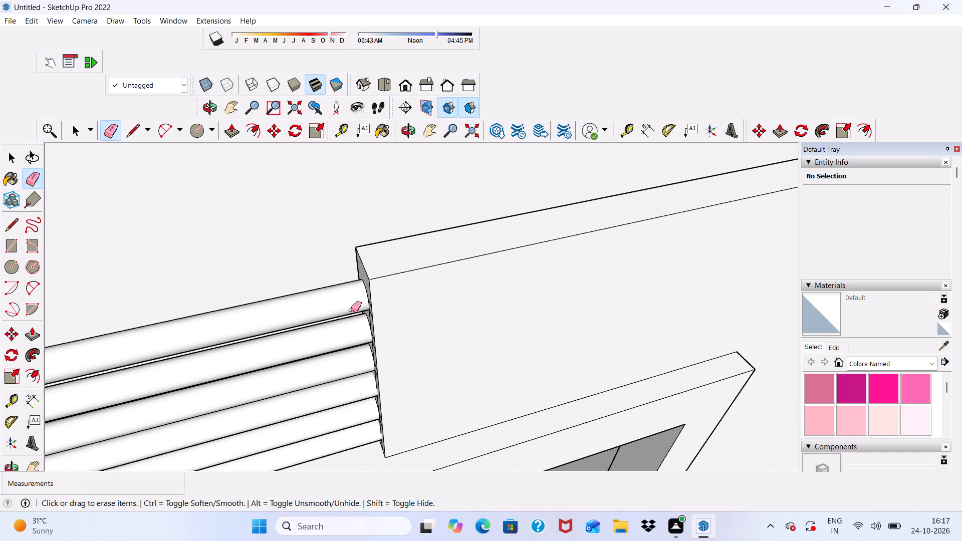
{"action": "middle_click_drag", "start_coordinate": [351, 311], "coordinate": [418, 248]}
{"action": "scroll", "coordinate": [405, 265], "scroll_direction": "up", "scroll_amount": 12}
{"action": "left_click_drag", "start_coordinate": [395, 277], "coordinate": [390, 297]}
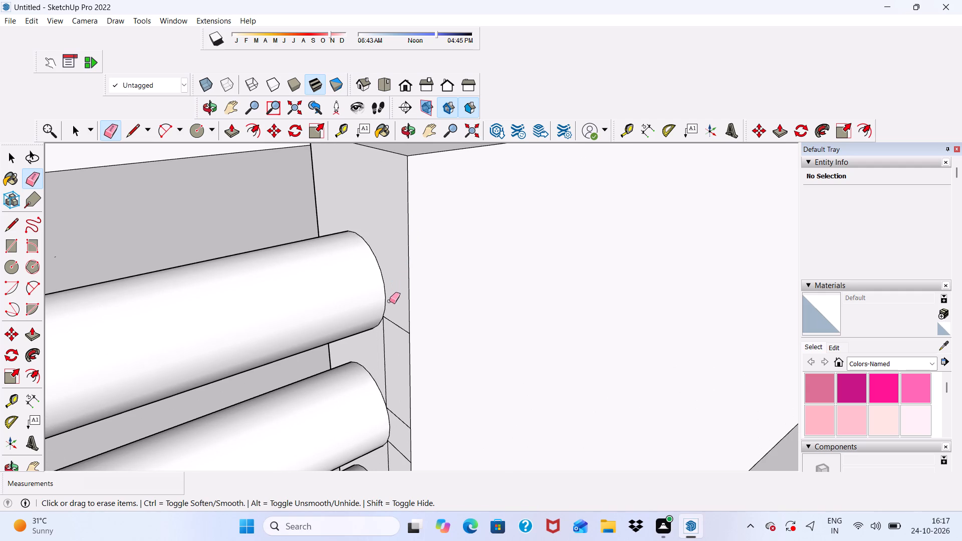
{"action": "left_click_drag", "start_coordinate": [391, 306], "coordinate": [388, 337]}
{"action": "left_click_drag", "start_coordinate": [387, 336], "coordinate": [380, 352]}
{"action": "left_click_drag", "start_coordinate": [388, 406], "coordinate": [395, 442]}
{"action": "left_click", "coordinate": [395, 442]}
Erase the vertical seam segments between the lower railing bars on the parapet's end face.
{"action": "scroll", "coordinate": [387, 245], "scroll_direction": "down", "scroll_amount": 5}
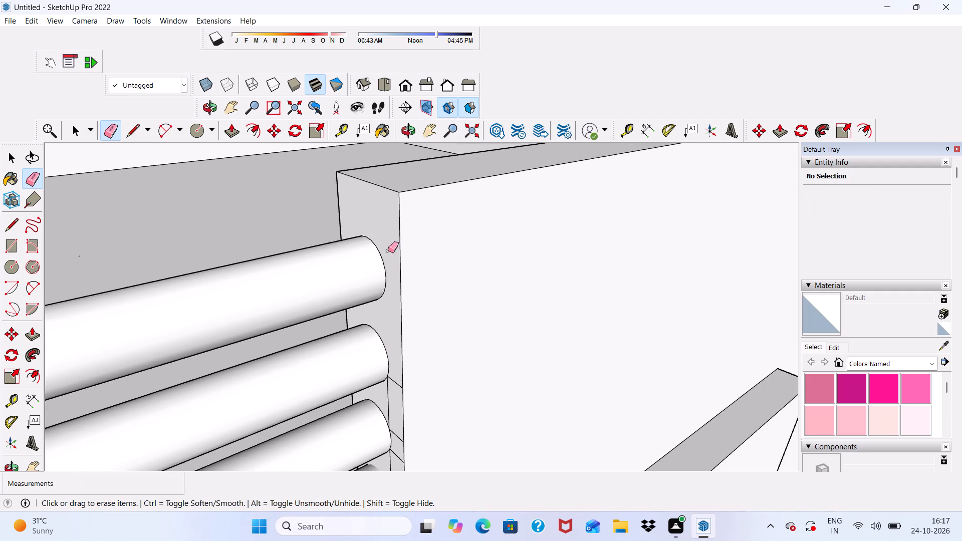
{"action": "scroll", "coordinate": [455, 164], "scroll_direction": "down", "scroll_amount": 6}
{"action": "scroll", "coordinate": [334, 389], "scroll_direction": "up", "scroll_amount": 3}
{"action": "scroll", "coordinate": [427, 101], "scroll_direction": "down", "scroll_amount": 15}
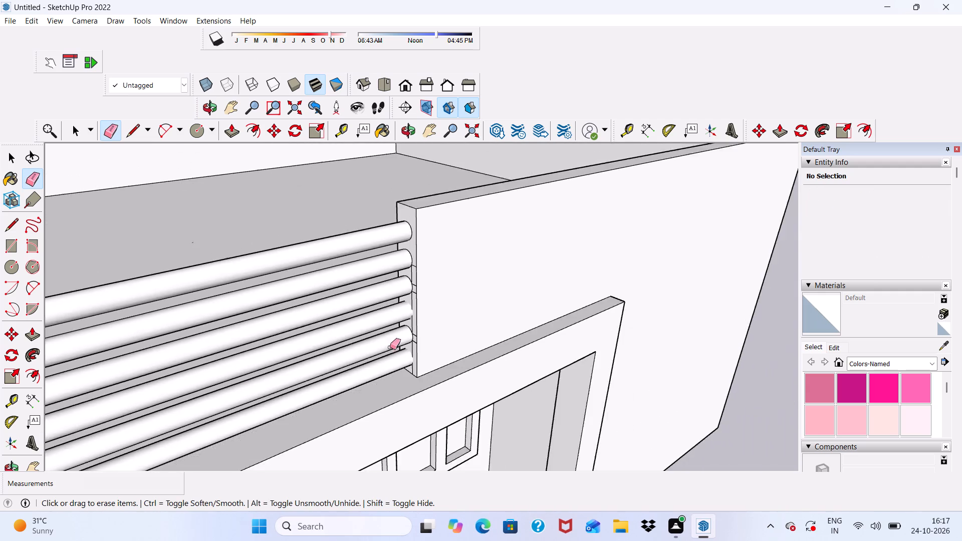
{"action": "scroll", "coordinate": [388, 354], "scroll_direction": "up", "scroll_amount": 4}
{"action": "scroll", "coordinate": [408, 344], "scroll_direction": "down", "scroll_amount": 1}
{"action": "scroll", "coordinate": [439, 345], "scroll_direction": "up", "scroll_amount": 11}
{"action": "left_click_drag", "start_coordinate": [416, 298], "coordinate": [414, 337]}
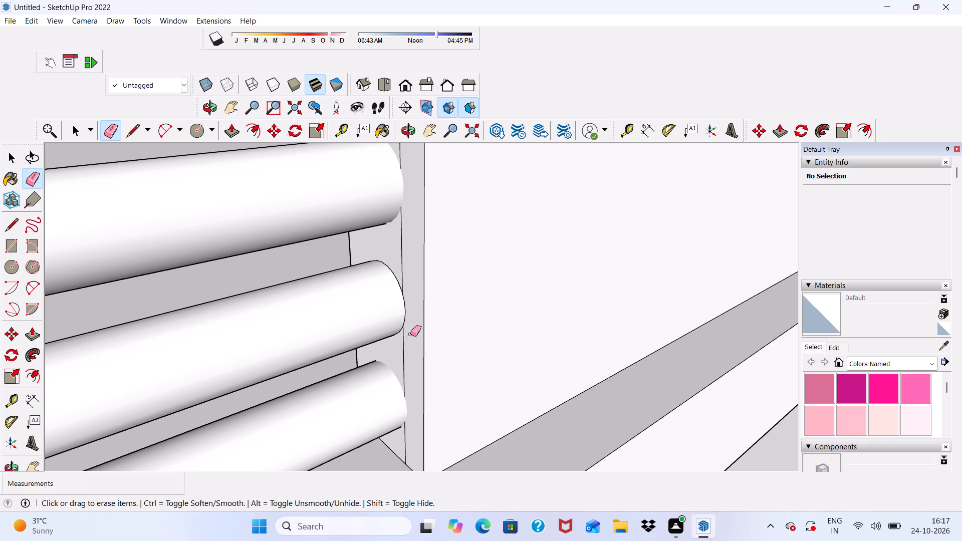
{"action": "left_click_drag", "start_coordinate": [400, 343], "coordinate": [405, 350]}
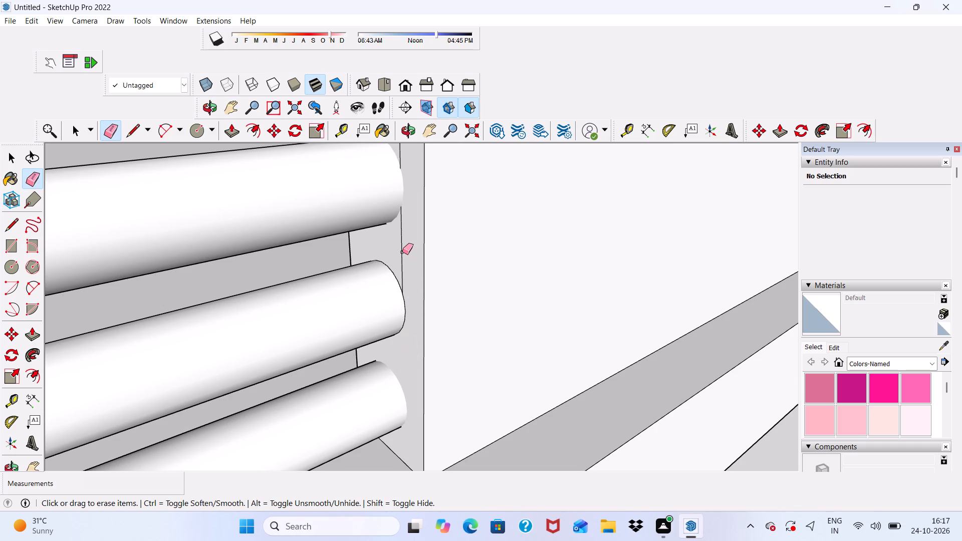
{"action": "left_click", "coordinate": [402, 252]}
Erase the remaining short seam edges running from the railing bars to the parapet end's outer edge.
{"action": "scroll", "coordinate": [398, 256], "scroll_direction": "down", "scroll_amount": 10}
{"action": "scroll", "coordinate": [395, 183], "scroll_direction": "up", "scroll_amount": 8}
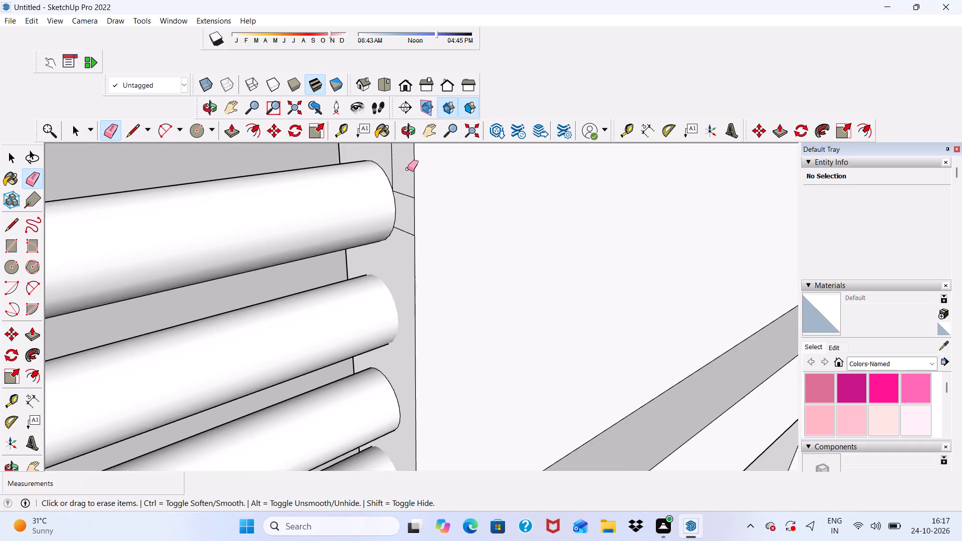
{"action": "scroll", "coordinate": [407, 169], "scroll_direction": "up", "scroll_amount": 5}
{"action": "left_click_drag", "start_coordinate": [386, 157], "coordinate": [396, 176]}
{"action": "left_click_drag", "start_coordinate": [401, 210], "coordinate": [404, 266]}
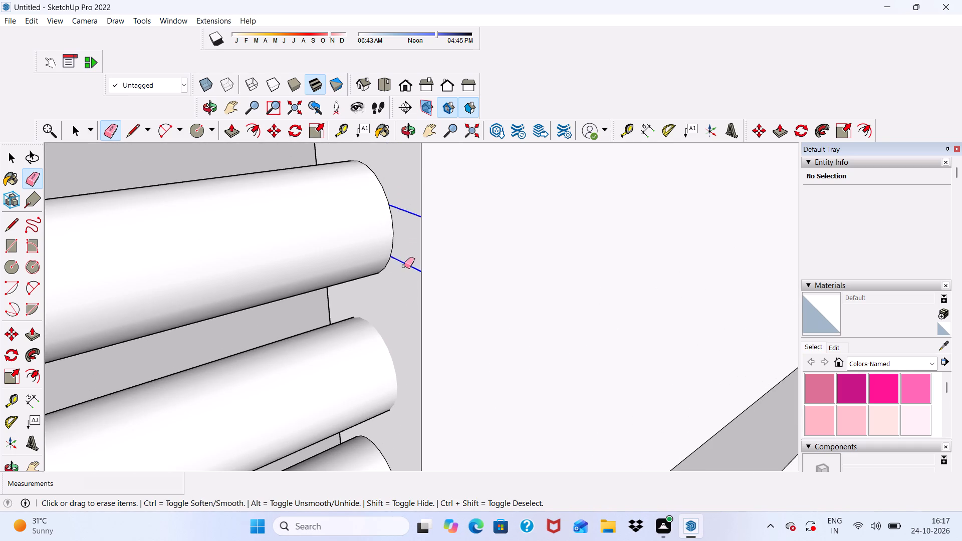
{"action": "left_click_drag", "start_coordinate": [404, 266], "coordinate": [404, 266]}
{"action": "scroll", "coordinate": [397, 256], "scroll_direction": "down", "scroll_amount": 12}
{"action": "scroll", "coordinate": [390, 206], "scroll_direction": "up", "scroll_amount": 11}
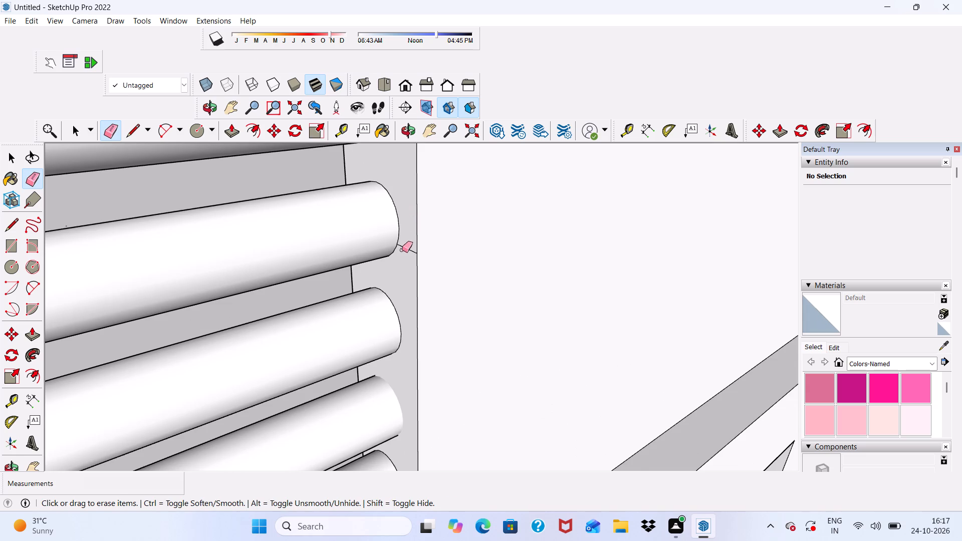
{"action": "left_click", "coordinate": [402, 250]}
{"action": "key", "text": "space"}
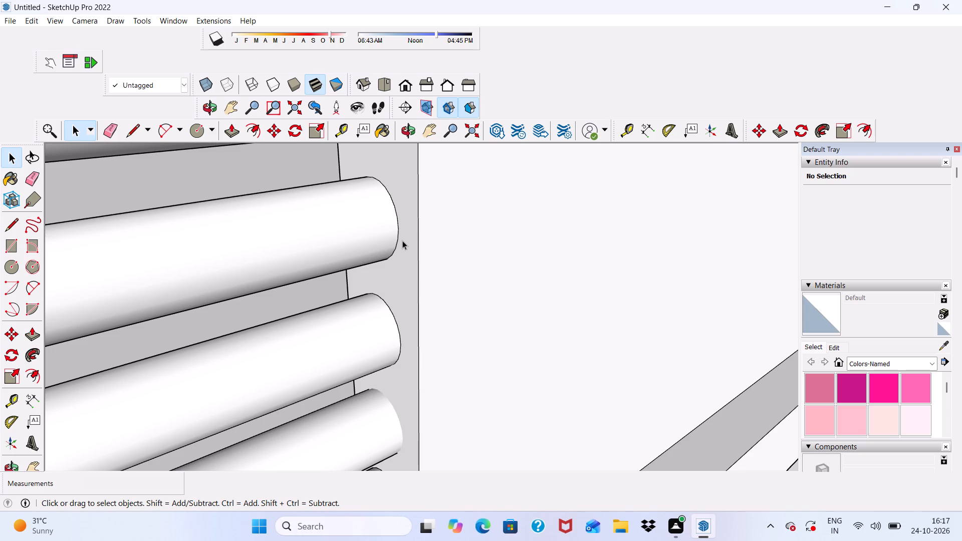
Examine the railing, balcony front and roof parapet of the house from several angles.
{"action": "scroll", "coordinate": [147, 231], "scroll_direction": "down", "scroll_amount": 11}
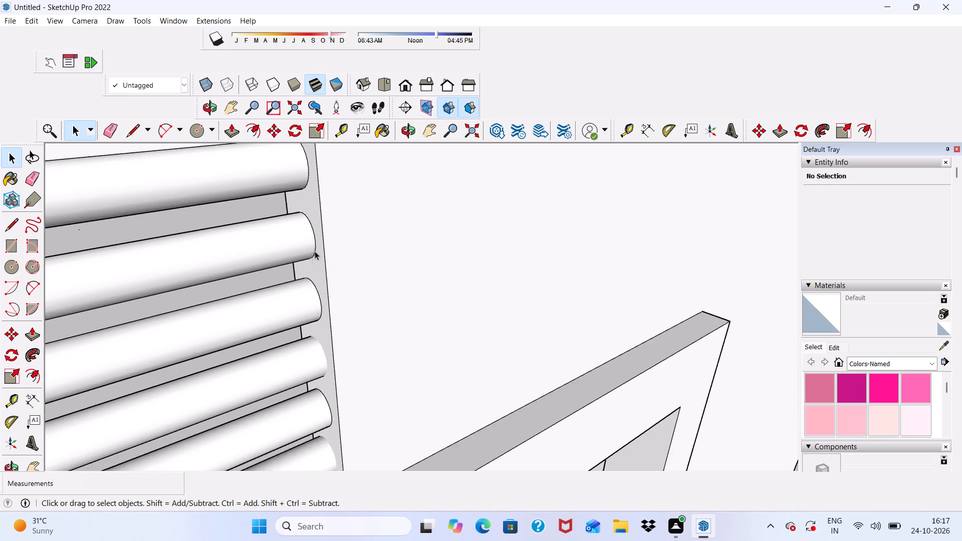
{"action": "scroll", "coordinate": [315, 251], "scroll_direction": "down", "scroll_amount": 8}
{"action": "middle_click_drag", "start_coordinate": [326, 260], "coordinate": [170, 260]}
{"action": "scroll", "coordinate": [210, 170], "scroll_direction": "up", "scroll_amount": 1}
{"action": "scroll", "coordinate": [212, 171], "scroll_direction": "down", "scroll_amount": 10}
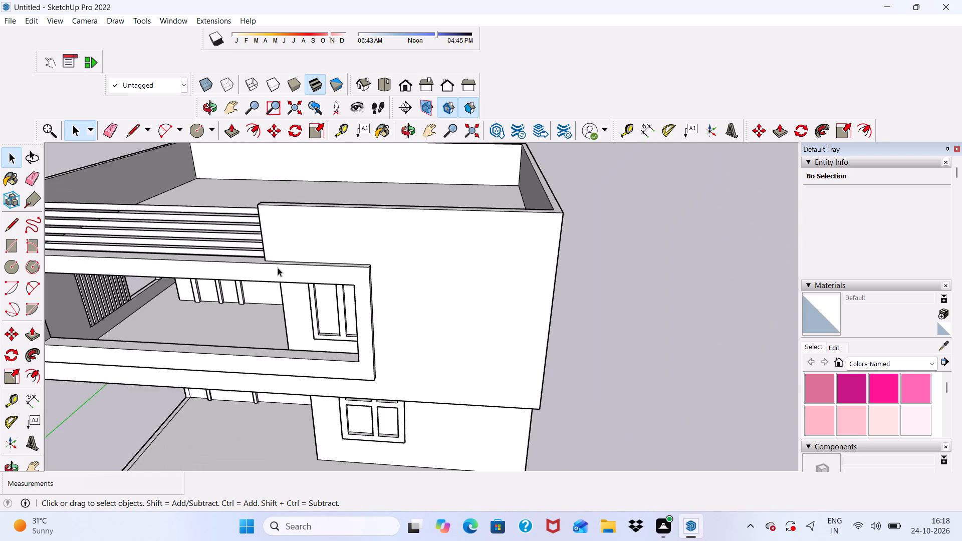
{"action": "scroll", "coordinate": [278, 267], "scroll_direction": "down", "scroll_amount": 5}
{"action": "middle_click_drag", "start_coordinate": [186, 269], "coordinate": [230, 177]}
{"action": "scroll", "coordinate": [230, 177], "scroll_direction": "up", "scroll_amount": 5}
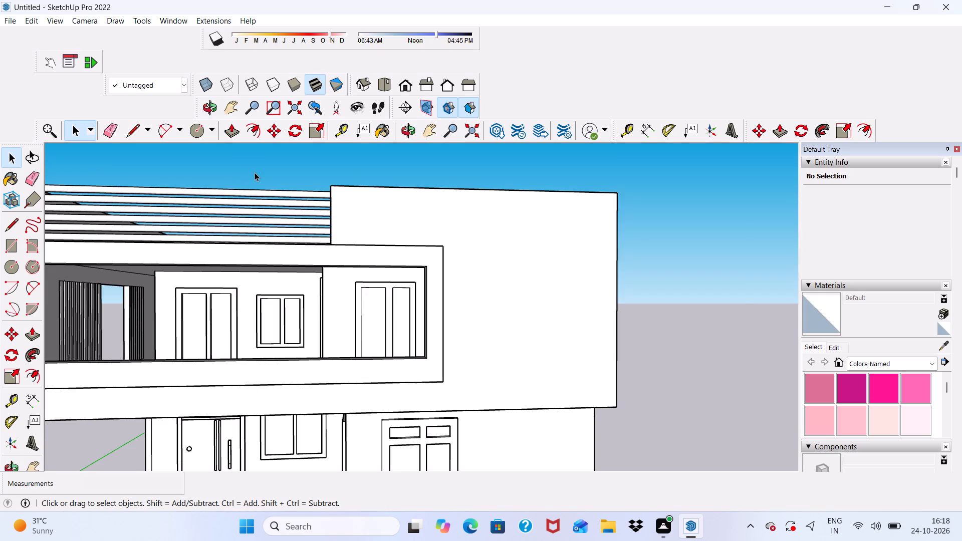
{"action": "scroll", "coordinate": [255, 172], "scroll_direction": "up", "scroll_amount": 6}
{"action": "scroll", "coordinate": [257, 174], "scroll_direction": "down", "scroll_amount": 6}
{"action": "middle_click_drag", "start_coordinate": [285, 212], "coordinate": [248, 258]}
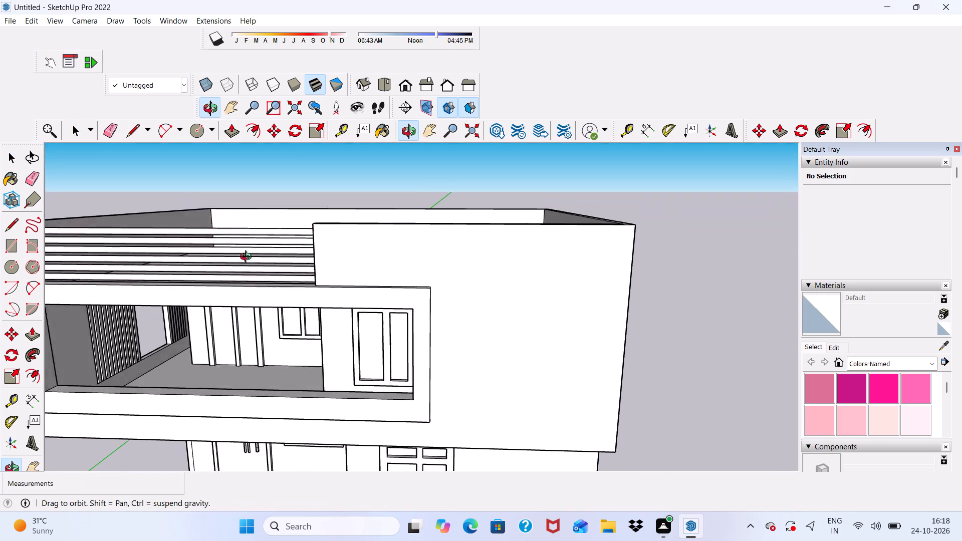
{"action": "middle_click_drag", "start_coordinate": [248, 258], "coordinate": [222, 274]}
{"action": "middle_click_drag", "start_coordinate": [222, 274], "coordinate": [397, 271]}
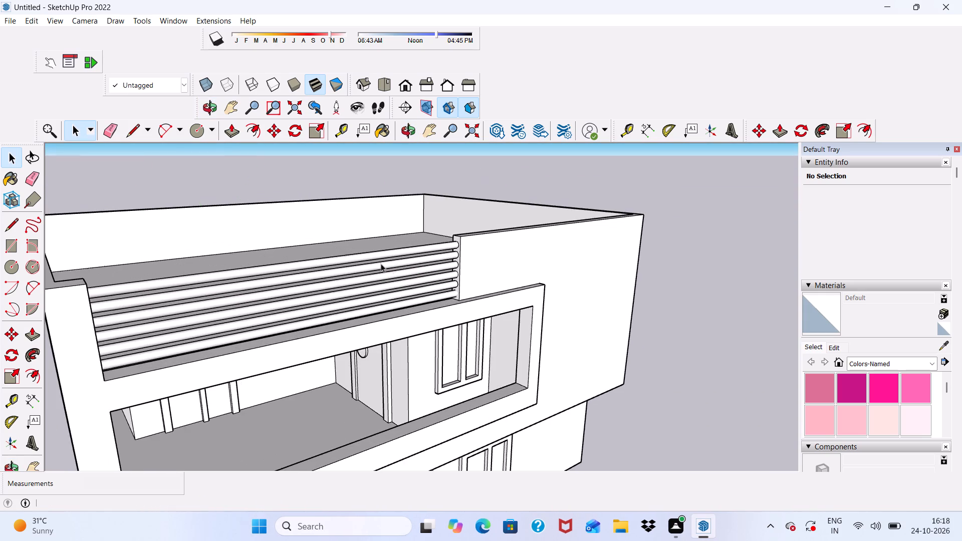
{"action": "scroll", "coordinate": [308, 262], "scroll_direction": "down", "scroll_amount": 7}
{"action": "middle_click_drag", "start_coordinate": [310, 267], "coordinate": [230, 218]}
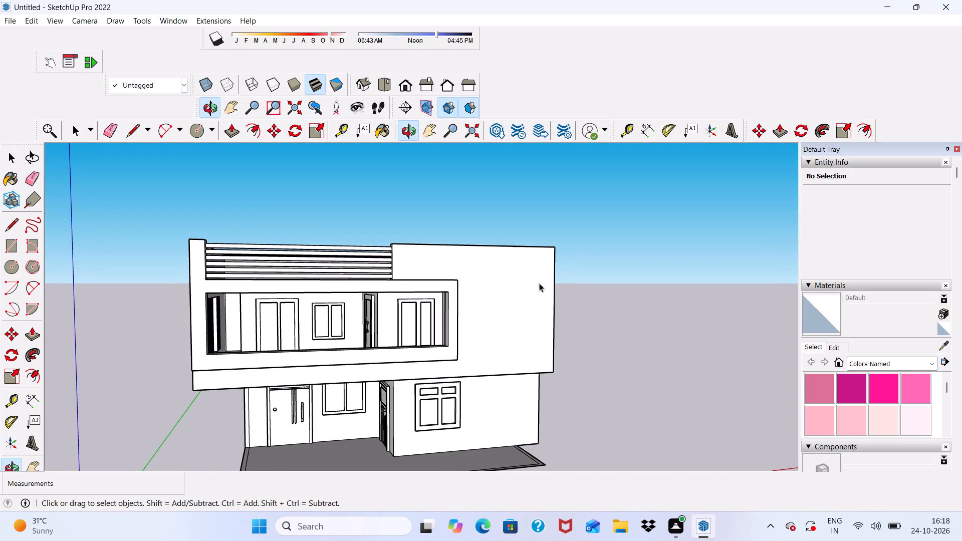
{"action": "scroll", "coordinate": [531, 279], "scroll_direction": "up", "scroll_amount": 3}
{"action": "scroll", "coordinate": [473, 277], "scroll_direction": "down", "scroll_amount": 1}
{"action": "middle_click_drag", "start_coordinate": [473, 277], "coordinate": [429, 322]}
{"action": "scroll", "coordinate": [429, 320], "scroll_direction": "up", "scroll_amount": 3}
{"action": "scroll", "coordinate": [406, 242], "scroll_direction": "up", "scroll_amount": 1}
{"action": "scroll", "coordinate": [404, 241], "scroll_direction": "down", "scroll_amount": 7}
{"action": "middle_click_drag", "start_coordinate": [406, 245], "coordinate": [408, 262]}
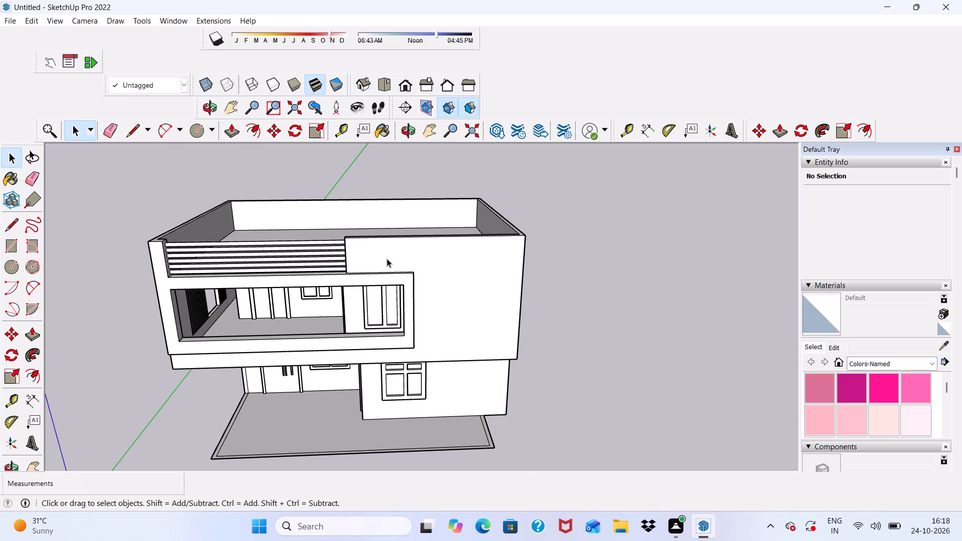
{"action": "scroll", "coordinate": [387, 258], "scroll_direction": "down", "scroll_amount": 5}
{"action": "middle_click_drag", "start_coordinate": [396, 234], "coordinate": [398, 247]}
{"action": "scroll", "coordinate": [398, 247], "scroll_direction": "up", "scroll_amount": 1}
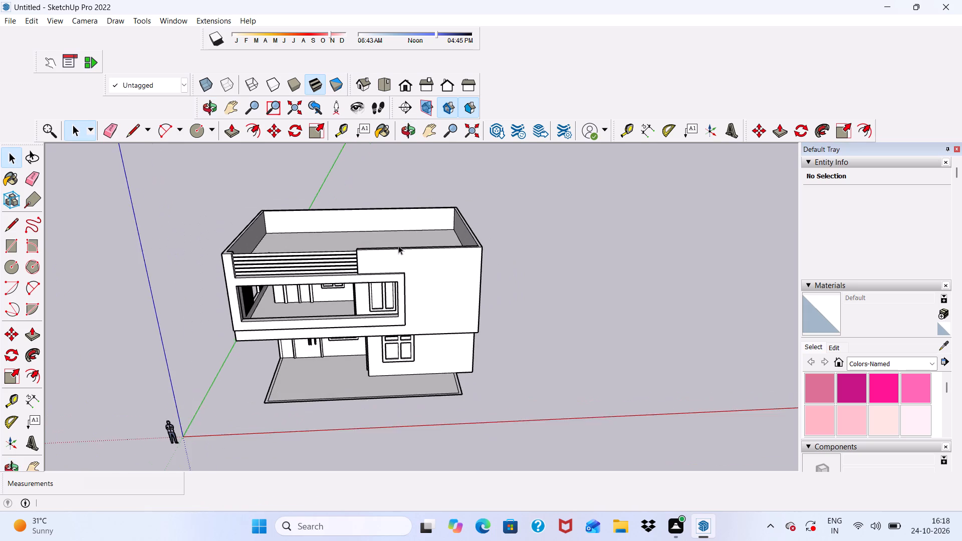
{"action": "scroll", "coordinate": [398, 245], "scroll_direction": "up", "scroll_amount": 5}
{"action": "scroll", "coordinate": [198, 183], "scroll_direction": "up", "scroll_amount": 1}
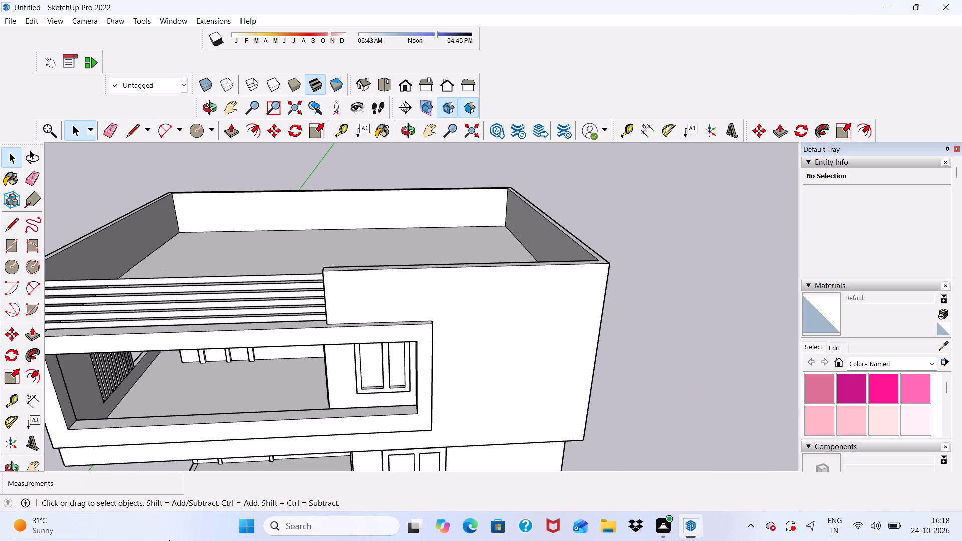
Draw a rectangle about 18' by 32' on the roof floor, from the side parapet's base edge to the front parapet and railing.
{"action": "left_click", "coordinate": [13, 241]}
{"action": "scroll", "coordinate": [13, 241], "scroll_direction": "down", "scroll_amount": 5}
{"action": "left_click", "coordinate": [13, 244]}
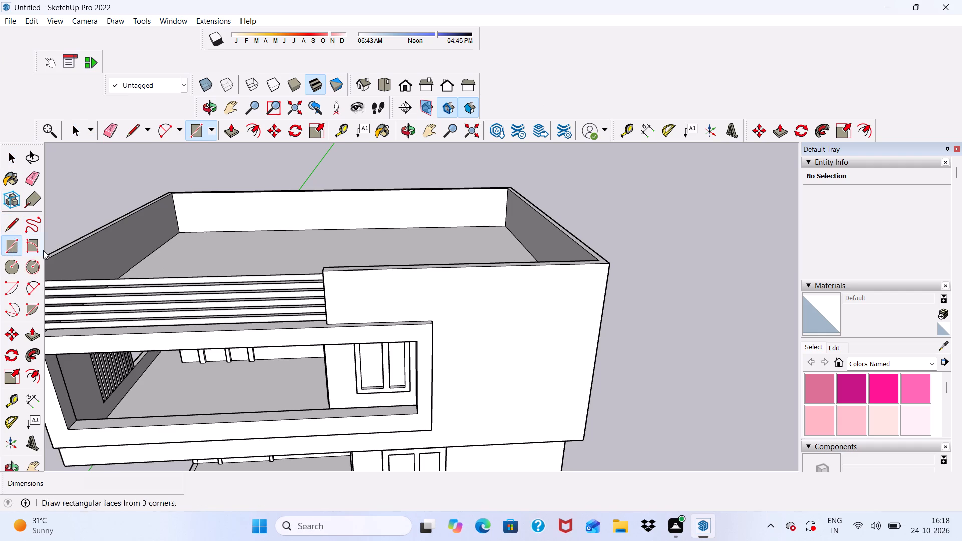
{"action": "scroll", "coordinate": [44, 250], "scroll_direction": "down", "scroll_amount": 1}
{"action": "middle_click_drag", "start_coordinate": [44, 250], "coordinate": [38, 257]}
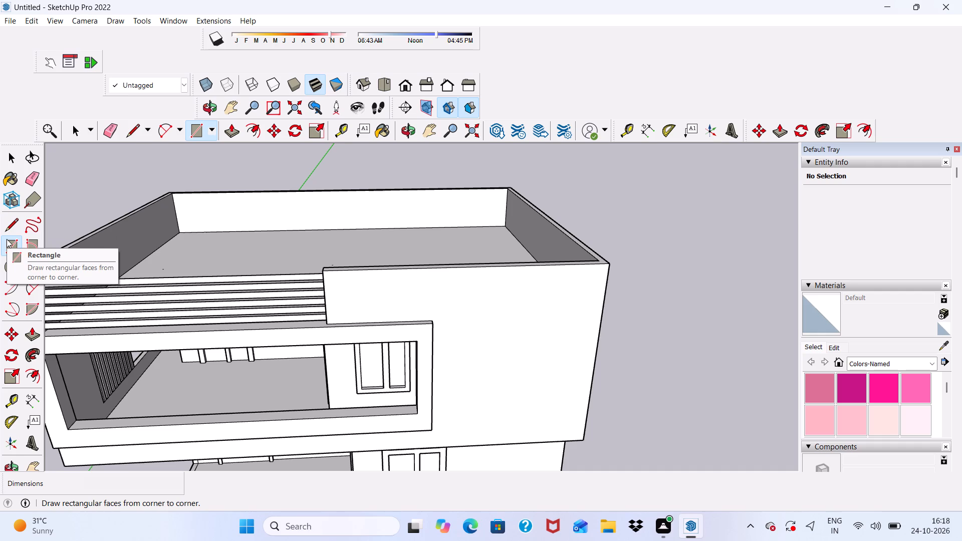
{"action": "left_click_drag", "start_coordinate": [7, 239], "coordinate": [24, 263]}
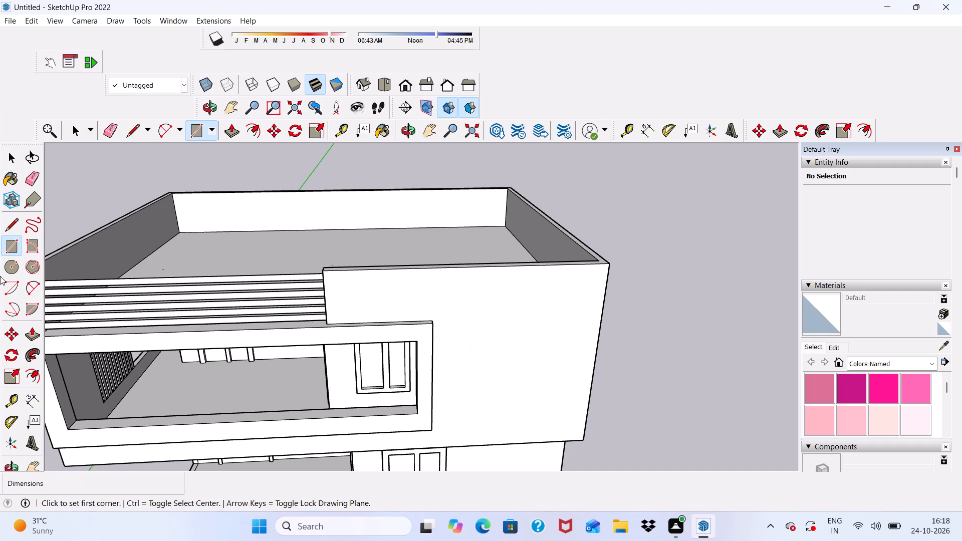
{"action": "left_click", "coordinate": [3, 241]}
{"action": "scroll", "coordinate": [297, 278], "scroll_direction": "up", "scroll_amount": 5}
{"action": "scroll", "coordinate": [297, 322], "scroll_direction": "down", "scroll_amount": 6}
{"action": "scroll", "coordinate": [401, 294], "scroll_direction": "down", "scroll_amount": 3}
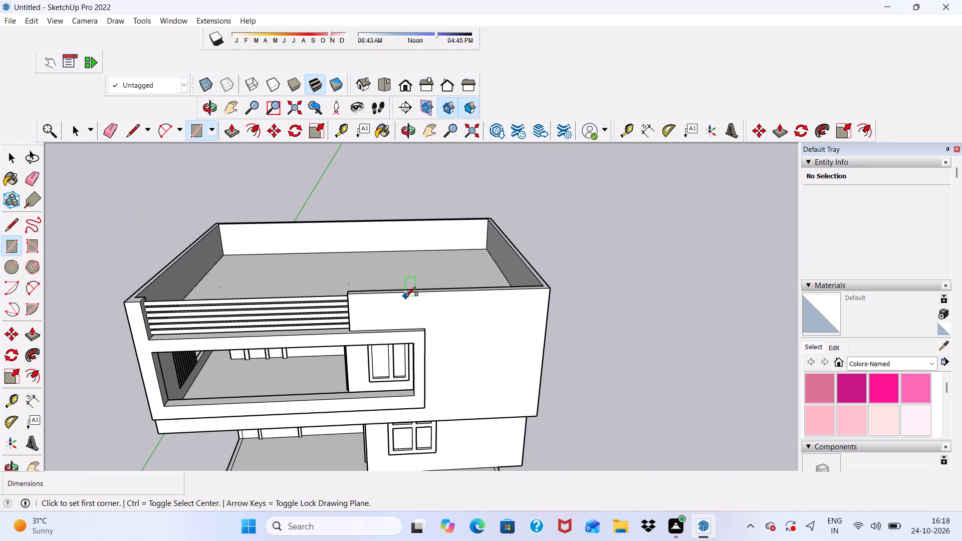
{"action": "middle_click_drag", "start_coordinate": [406, 297], "coordinate": [412, 426]}
{"action": "scroll", "coordinate": [503, 276], "scroll_direction": "up", "scroll_amount": 5}
{"action": "scroll", "coordinate": [507, 278], "scroll_direction": "down", "scroll_amount": 1}
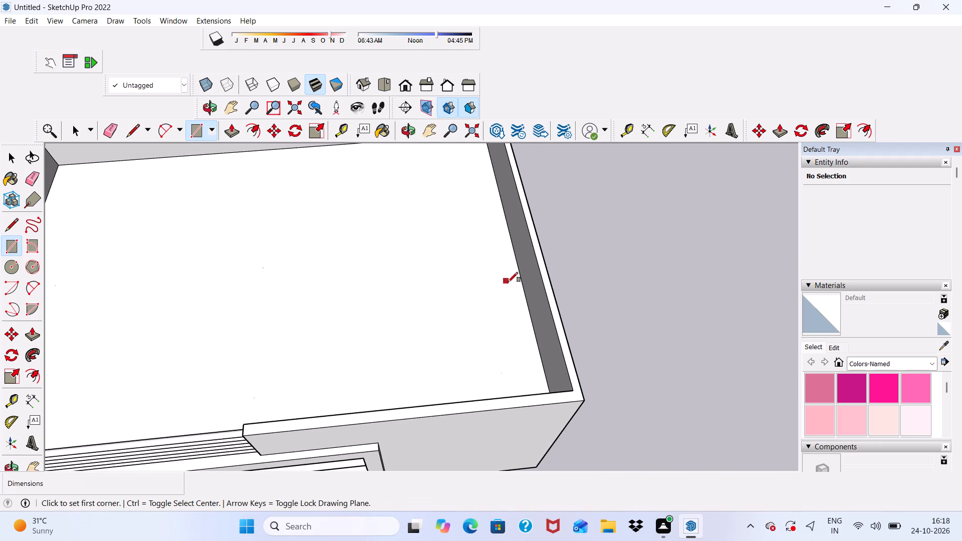
{"action": "scroll", "coordinate": [540, 331], "scroll_direction": "down", "scroll_amount": 1}
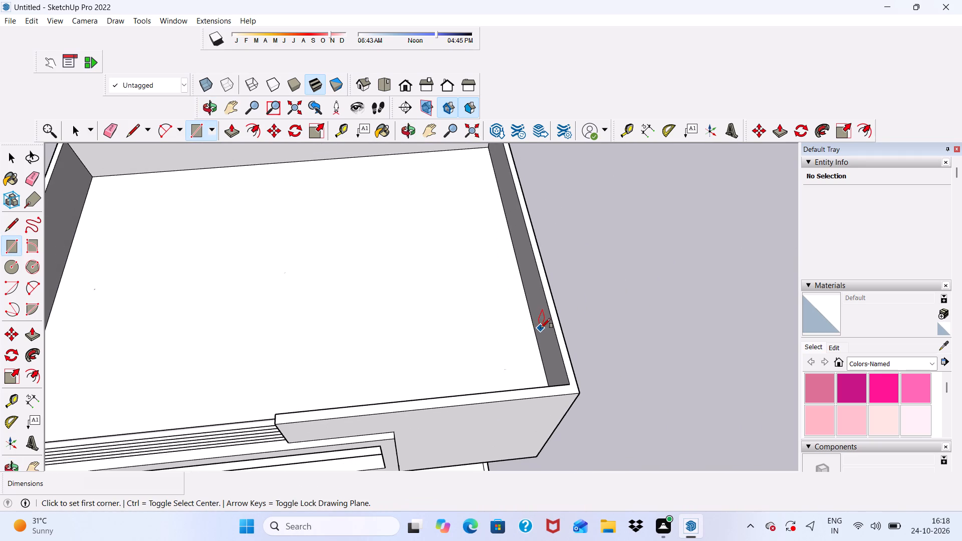
{"action": "middle_click_drag", "start_coordinate": [541, 328], "coordinate": [544, 355]}
{"action": "scroll", "coordinate": [535, 305], "scroll_direction": "up", "scroll_amount": 5}
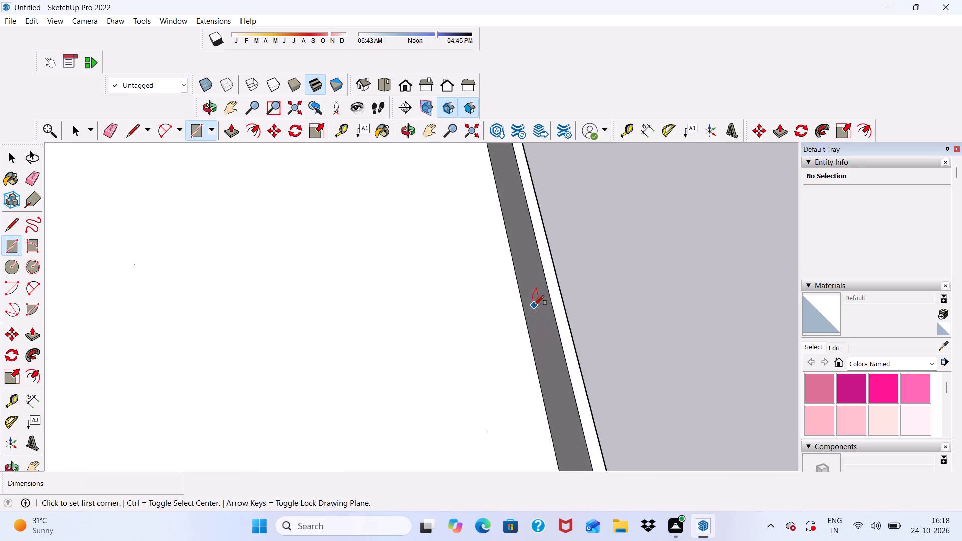
{"action": "scroll", "coordinate": [523, 259], "scroll_direction": "up", "scroll_amount": 3}
{"action": "left_click", "coordinate": [505, 253]}
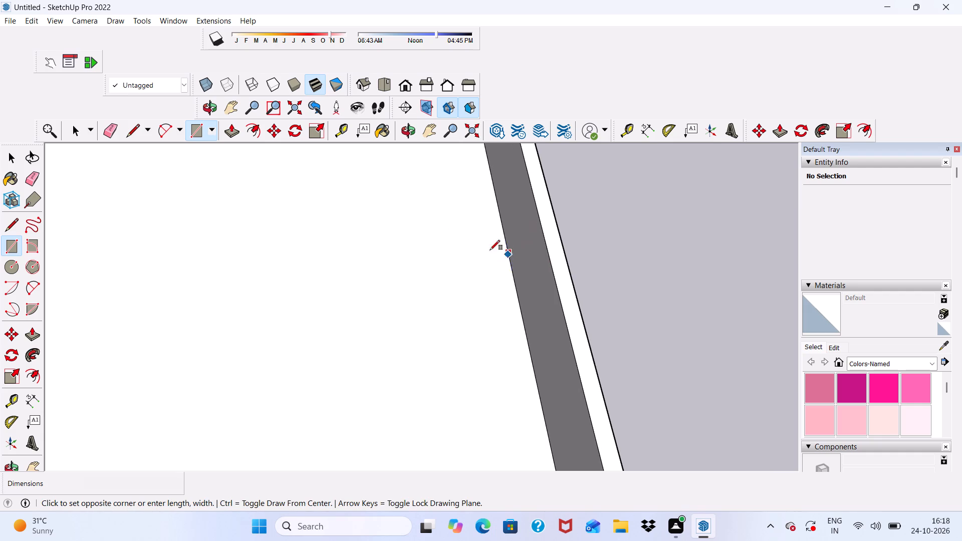
{"action": "scroll", "coordinate": [391, 240], "scroll_direction": "down", "scroll_amount": 11}
{"action": "middle_click_drag", "start_coordinate": [251, 274], "coordinate": [350, 281]}
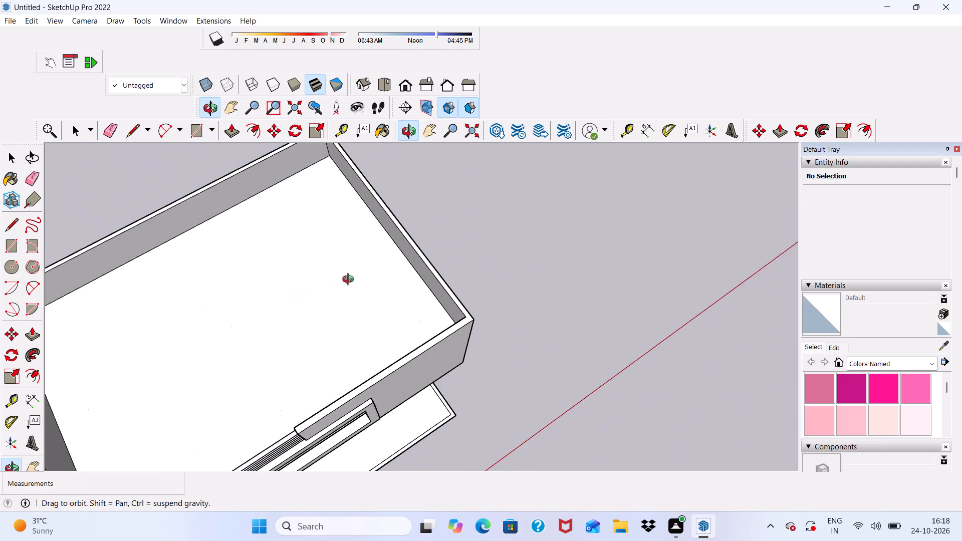
{"action": "middle_click_drag", "start_coordinate": [350, 281], "coordinate": [361, 282]}
{"action": "scroll", "coordinate": [361, 282], "scroll_direction": "up", "scroll_amount": 2}
{"action": "scroll", "coordinate": [297, 294], "scroll_direction": "down", "scroll_amount": 4}
{"action": "middle_click_drag", "start_coordinate": [263, 425], "coordinate": [463, 288]}
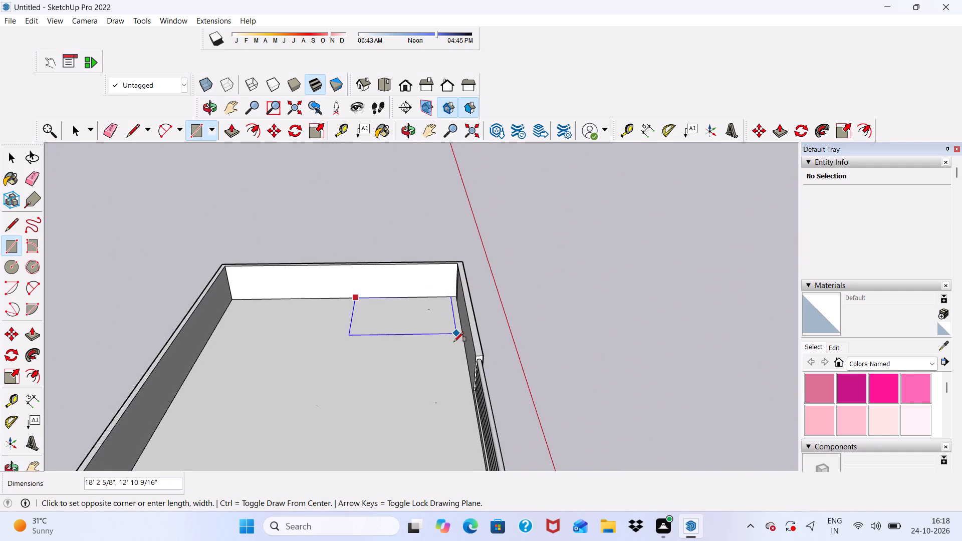
{"action": "scroll", "coordinate": [471, 415], "scroll_direction": "up", "scroll_amount": 4}
{"action": "scroll", "coordinate": [443, 308], "scroll_direction": "down", "scroll_amount": 5}
{"action": "scroll", "coordinate": [456, 349], "scroll_direction": "up", "scroll_amount": 8}
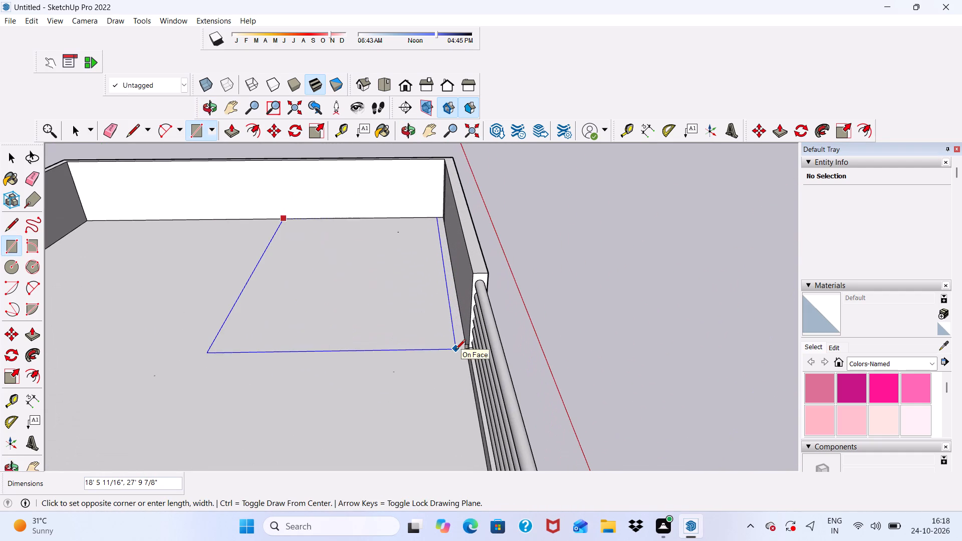
{"action": "left_click", "coordinate": [457, 380]}
{"action": "scroll", "coordinate": [455, 372], "scroll_direction": "down", "scroll_amount": 3}
{"action": "middle_click_drag", "start_coordinate": [456, 379], "coordinate": [285, 388]}
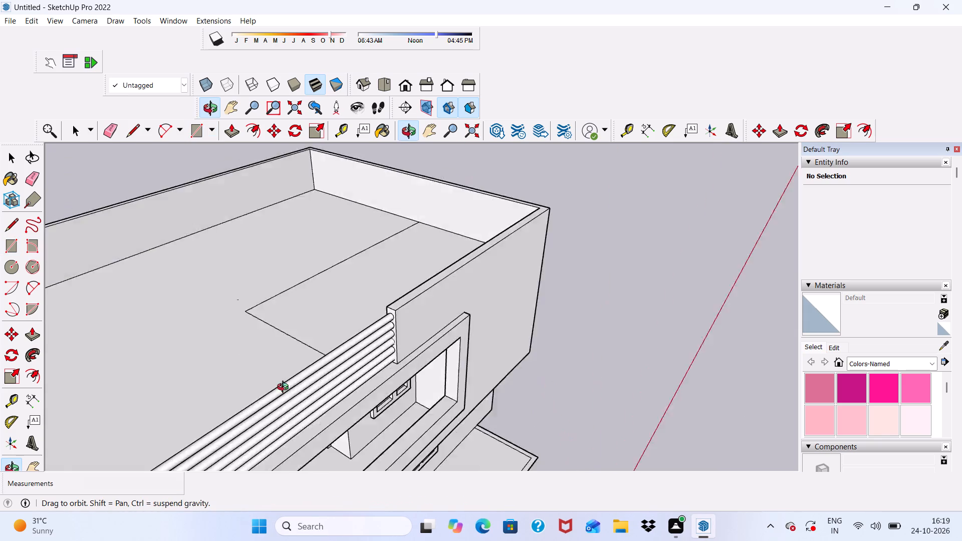
{"action": "middle_click_drag", "start_coordinate": [285, 388], "coordinate": [141, 418]}
{"action": "scroll", "coordinate": [213, 291], "scroll_direction": "up", "scroll_amount": 1}
{"action": "key", "text": "space"}
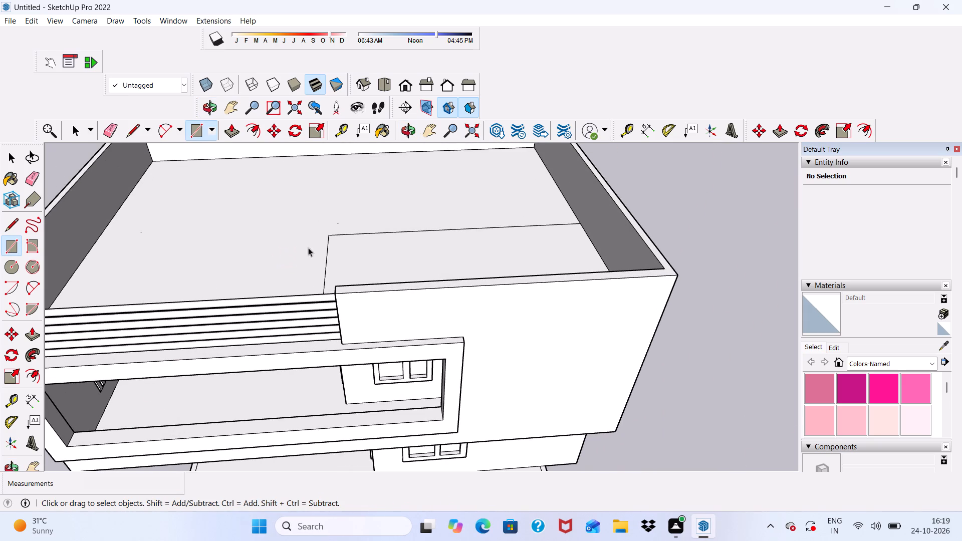
Push/Pull the rectangular face on the roof floor upward by 10' to form a rooftop block.
{"action": "scroll", "coordinate": [436, 289], "scroll_direction": "up", "scroll_amount": 2}
{"action": "left_click", "coordinate": [427, 241]}
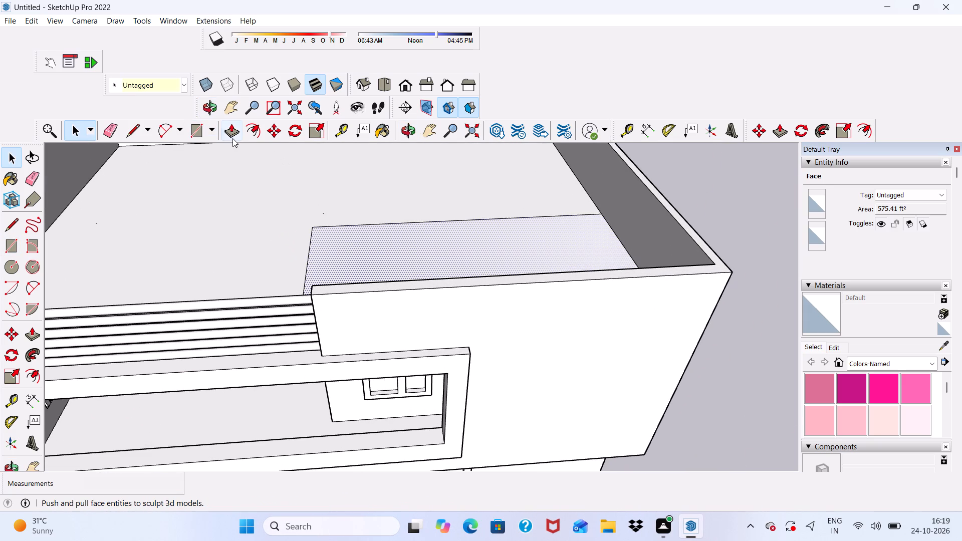
{"action": "left_click", "coordinate": [232, 138]}
{"action": "left_click", "coordinate": [382, 260]}
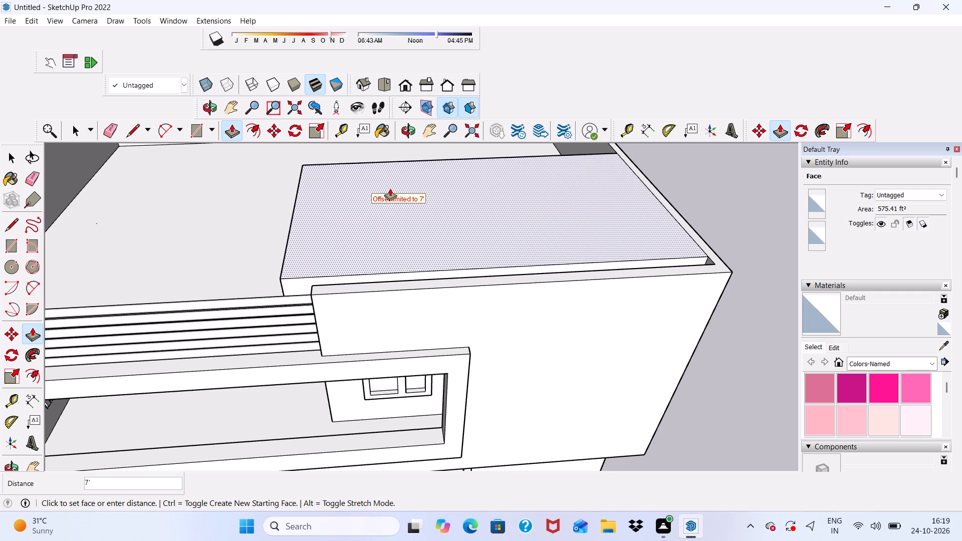
{"action": "scroll", "coordinate": [383, 191], "scroll_direction": "down", "scroll_amount": 3}
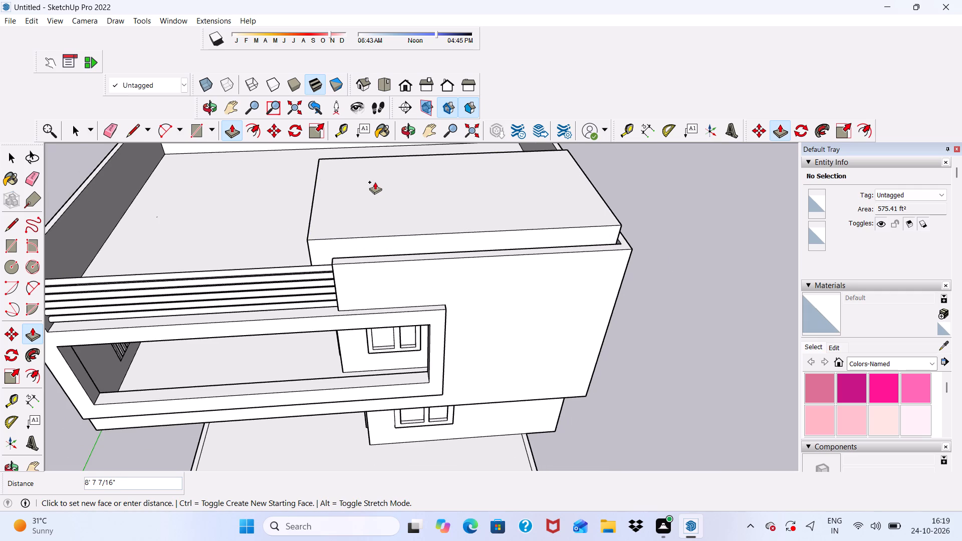
{"action": "type", "text": "10'"}
{"action": "key", "text": "Return"}
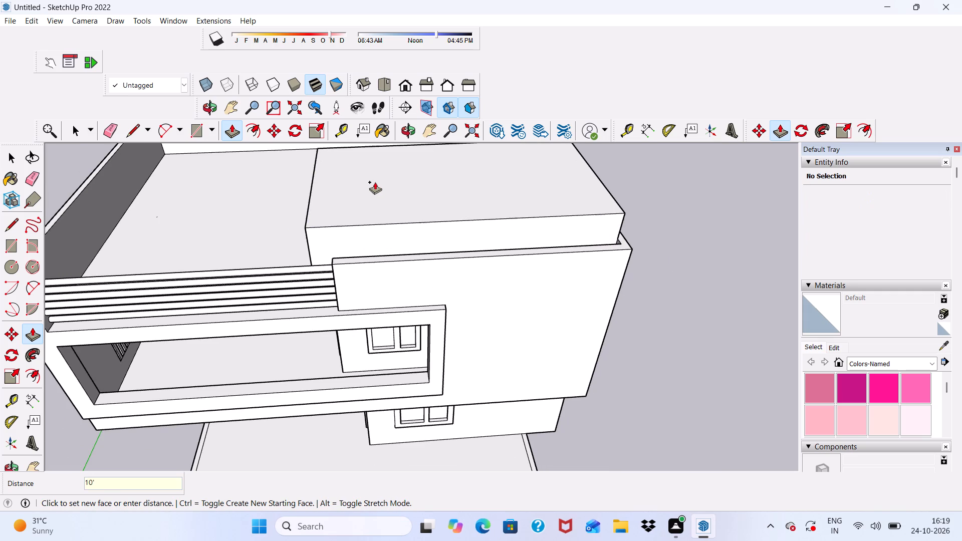
{"action": "key", "text": "space"}
Raise the top face of the rooftop block by a further 5' with Push/Pull.
{"action": "scroll", "coordinate": [374, 182], "scroll_direction": "up", "scroll_amount": 1}
{"action": "scroll", "coordinate": [374, 182], "scroll_direction": "down", "scroll_amount": 8}
{"action": "middle_click_drag", "start_coordinate": [378, 265], "coordinate": [376, 175]}
{"action": "scroll", "coordinate": [376, 175], "scroll_direction": "up", "scroll_amount": 13}
{"action": "left_click", "coordinate": [383, 209]}
{"action": "scroll", "coordinate": [376, 209], "scroll_direction": "down", "scroll_amount": 1}
{"action": "middle_click_drag", "start_coordinate": [376, 212], "coordinate": [374, 225]}
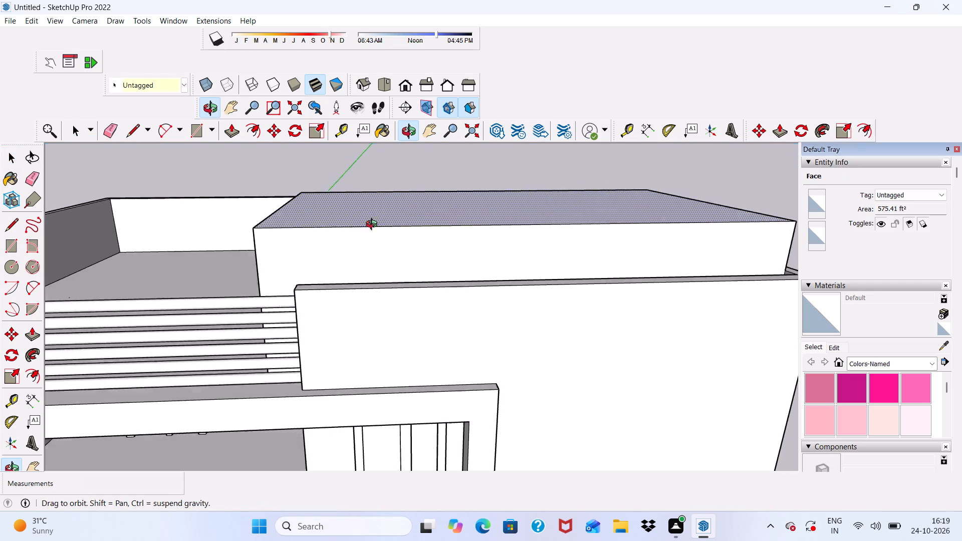
{"action": "middle_click_drag", "start_coordinate": [374, 225], "coordinate": [321, 252]}
{"action": "left_click", "coordinate": [226, 131]}
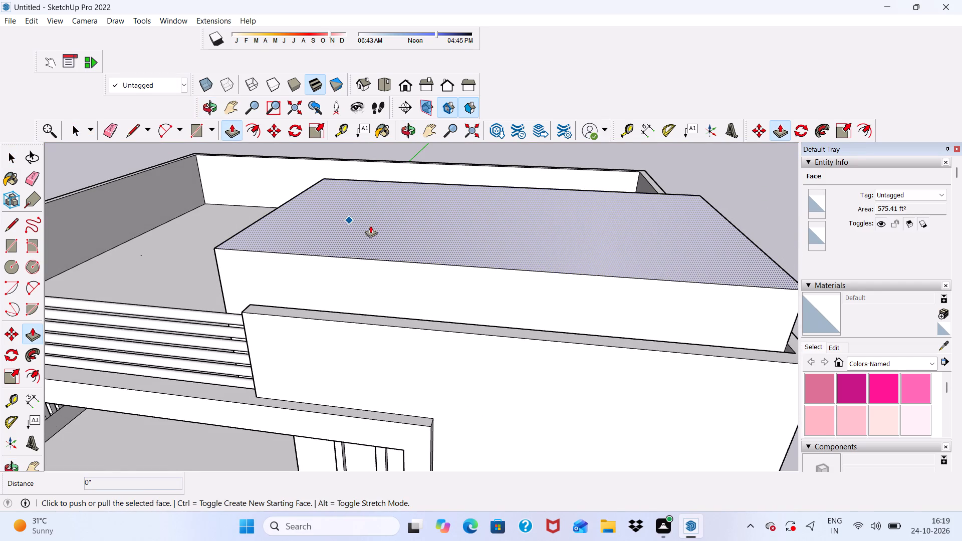
{"action": "scroll", "coordinate": [392, 190], "scroll_direction": "up", "scroll_amount": 5}
{"action": "left_click", "coordinate": [312, 288]}
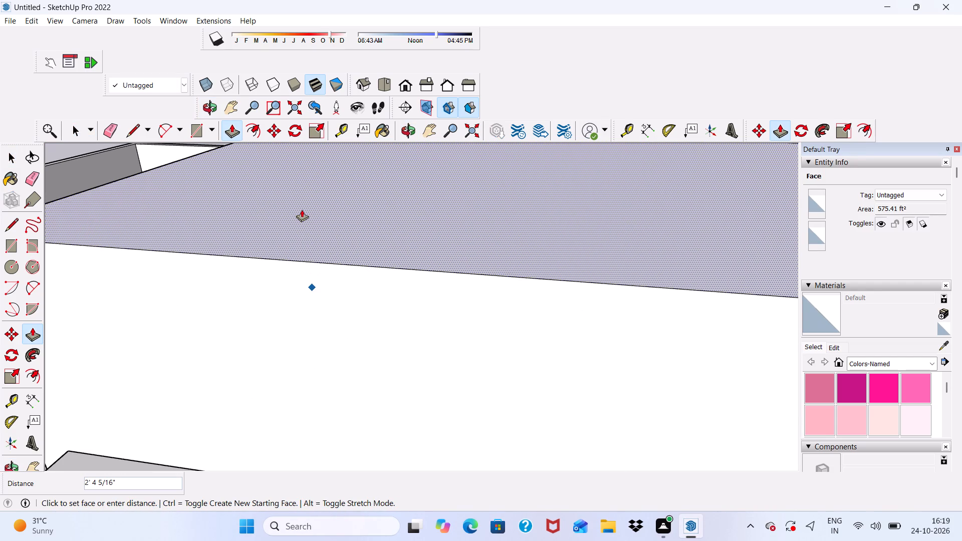
{"action": "type", "text": "5'"}
{"action": "key", "text": "Return"}
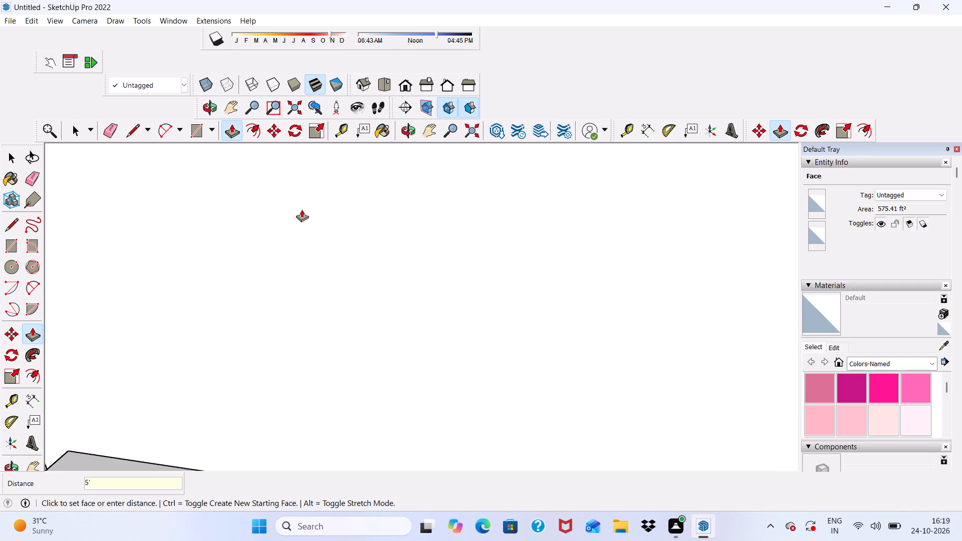
Erase the long horizontal seam, the middle vertical seam and the narrow seams by the front corner on the side wall beside the rooftop block.
{"action": "scroll", "coordinate": [301, 208], "scroll_direction": "down", "scroll_amount": 18}
{"action": "middle_click_drag", "start_coordinate": [298, 297], "coordinate": [322, 196]}
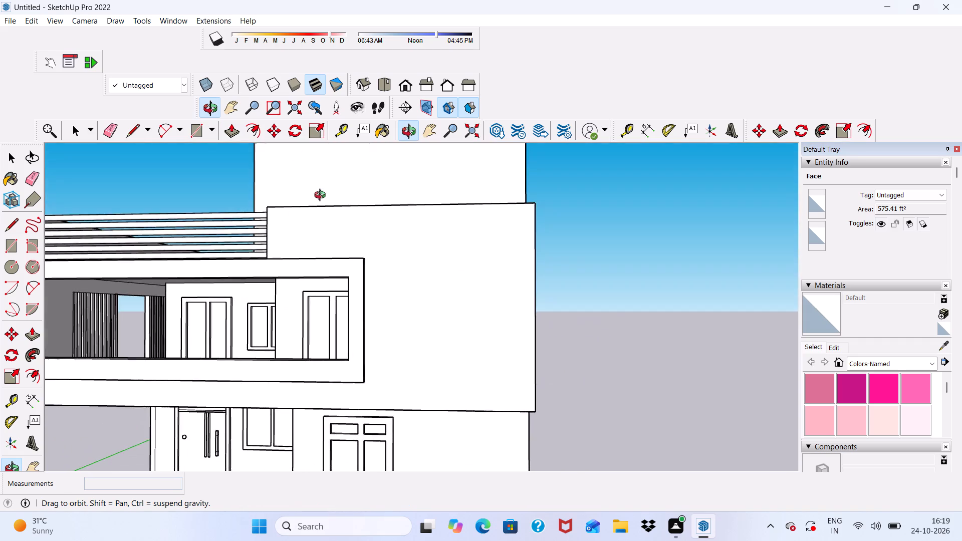
{"action": "middle_click_drag", "start_coordinate": [322, 196], "coordinate": [177, 247]}
{"action": "scroll", "coordinate": [424, 297], "scroll_direction": "up", "scroll_amount": 6}
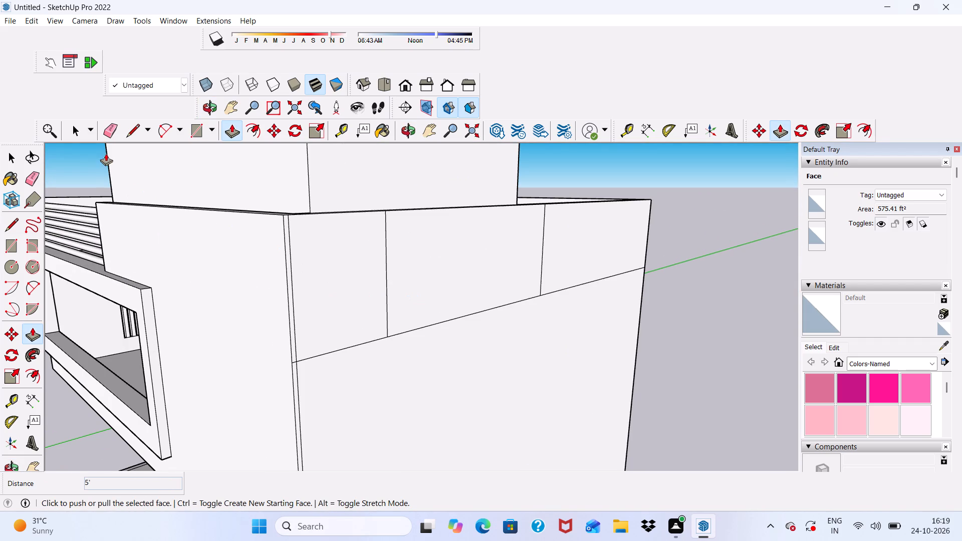
{"action": "left_click", "coordinate": [112, 133]}
{"action": "scroll", "coordinate": [377, 395], "scroll_direction": "up", "scroll_amount": 3}
{"action": "scroll", "coordinate": [336, 282], "scroll_direction": "up", "scroll_amount": 4}
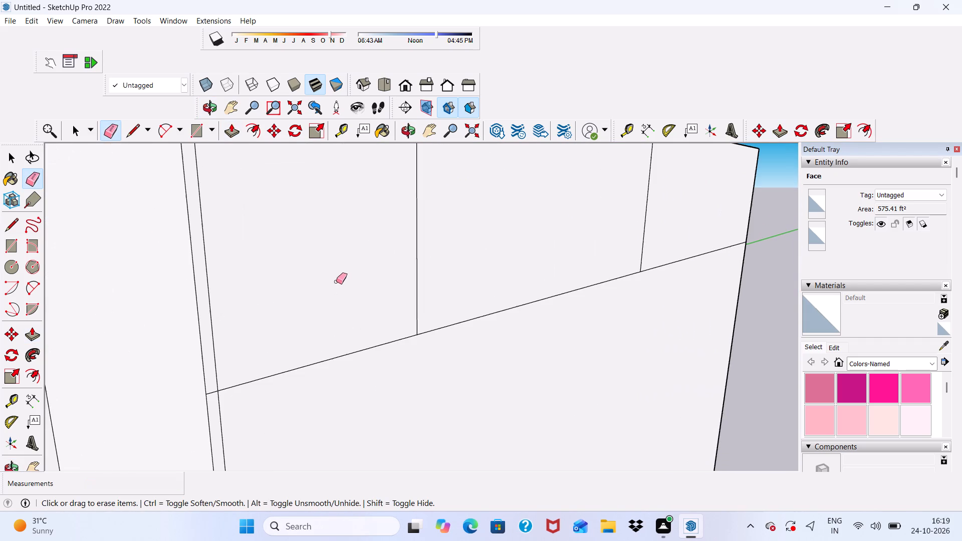
{"action": "left_click_drag", "start_coordinate": [364, 254], "coordinate": [436, 341]}
{"action": "left_click_drag", "start_coordinate": [382, 337], "coordinate": [383, 365]}
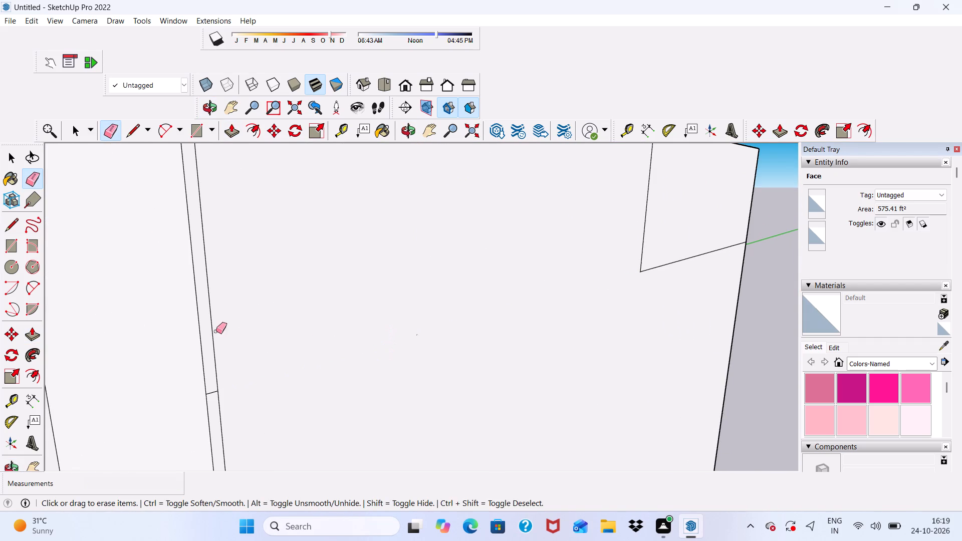
{"action": "scroll", "coordinate": [206, 331], "scroll_direction": "up", "scroll_amount": 4}
{"action": "left_click_drag", "start_coordinate": [213, 317], "coordinate": [214, 341]}
{"action": "left_click_drag", "start_coordinate": [214, 408], "coordinate": [218, 431]}
{"action": "left_click_drag", "start_coordinate": [219, 423], "coordinate": [230, 448]}
{"action": "scroll", "coordinate": [208, 355], "scroll_direction": "down", "scroll_amount": 18}
Erase the remaining vertical and horizontal seam edges near the rear corner of the same side wall.
{"action": "scroll", "coordinate": [475, 271], "scroll_direction": "up", "scroll_amount": 4}
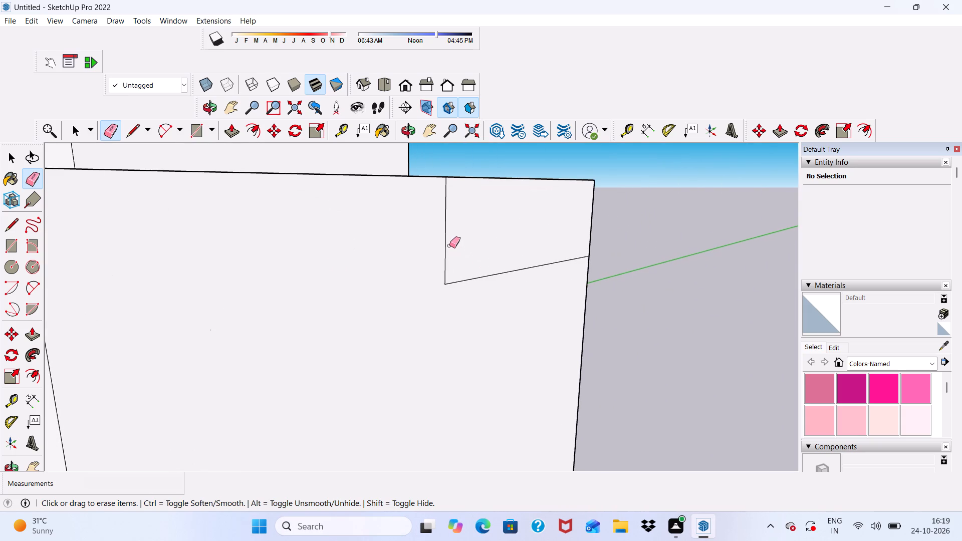
{"action": "left_click_drag", "start_coordinate": [449, 245], "coordinate": [466, 268]}
{"action": "left_click_drag", "start_coordinate": [468, 268], "coordinate": [474, 295]}
{"action": "left_click_drag", "start_coordinate": [452, 250], "coordinate": [436, 256]}
{"action": "scroll", "coordinate": [452, 252], "scroll_direction": "down", "scroll_amount": 3}
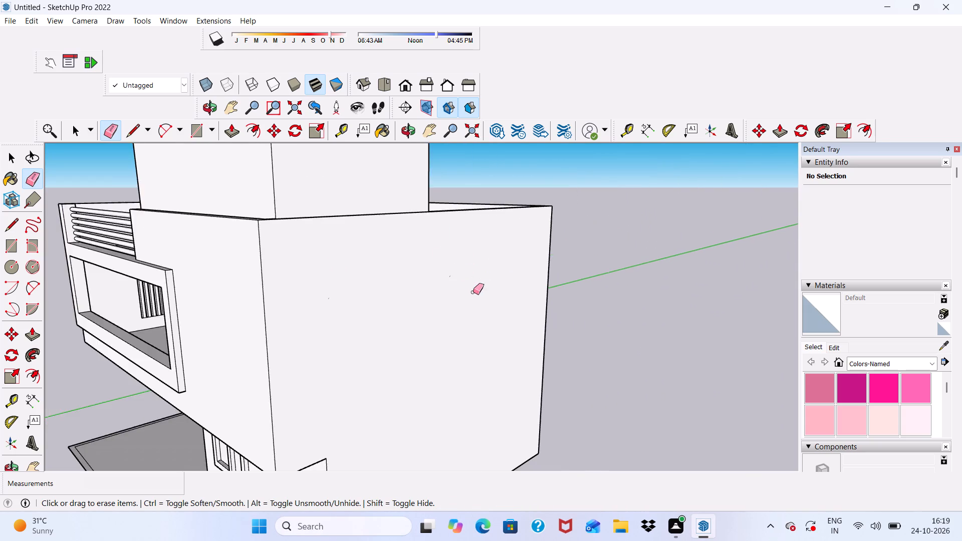
Erase the horizontal seam across the rear wall's main span and the long vertical seam in its upper part.
{"action": "scroll", "coordinate": [473, 292], "scroll_direction": "down", "scroll_amount": 9}
{"action": "middle_click_drag", "start_coordinate": [472, 352], "coordinate": [60, 325]}
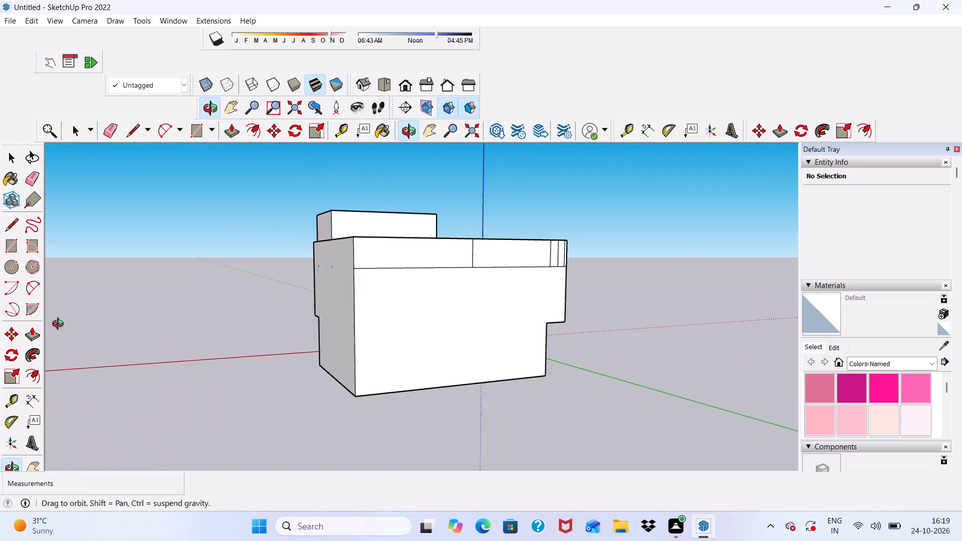
{"action": "middle_click_drag", "start_coordinate": [60, 325], "coordinate": [71, 325]}
{"action": "scroll", "coordinate": [493, 252], "scroll_direction": "up", "scroll_amount": 6}
{"action": "left_click_drag", "start_coordinate": [482, 260], "coordinate": [482, 285]}
{"action": "left_click_drag", "start_coordinate": [448, 266], "coordinate": [454, 288]}
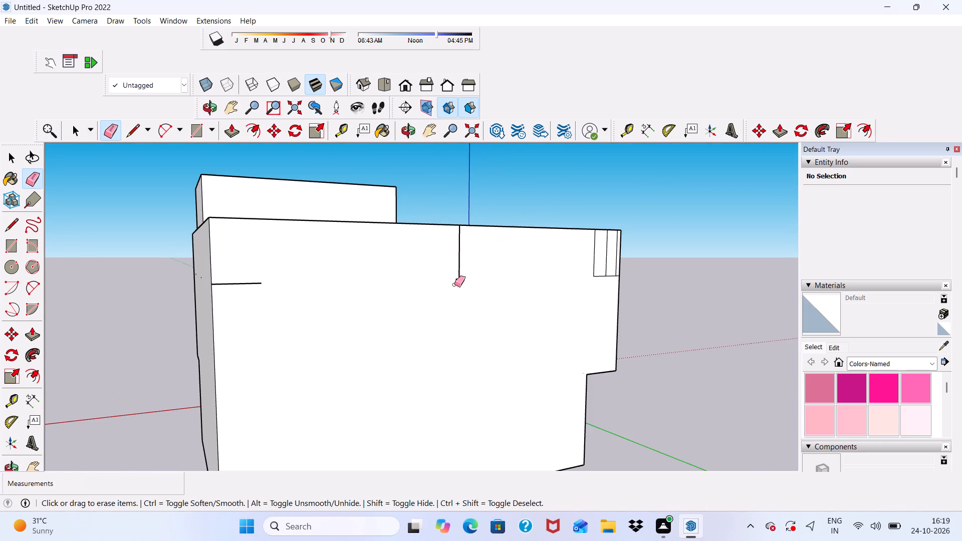
{"action": "left_click_drag", "start_coordinate": [451, 253], "coordinate": [466, 280]}
{"action": "left_click_drag", "start_coordinate": [457, 280], "coordinate": [455, 293]}
{"action": "left_click_drag", "start_coordinate": [458, 274], "coordinate": [454, 285]}
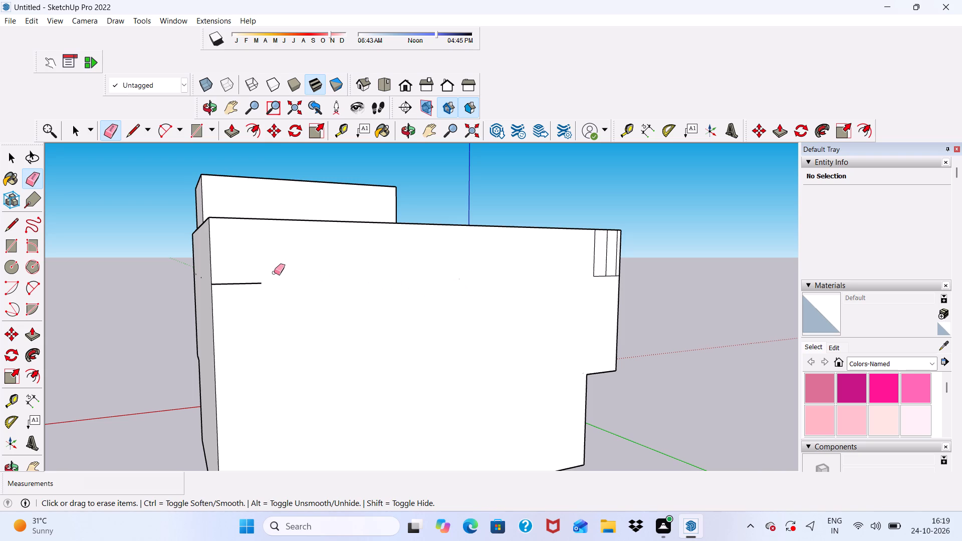
{"action": "left_click_drag", "start_coordinate": [270, 273], "coordinate": [245, 283]}
{"action": "left_click_drag", "start_coordinate": [244, 284], "coordinate": [225, 288]}
{"action": "left_click", "coordinate": [224, 285]}
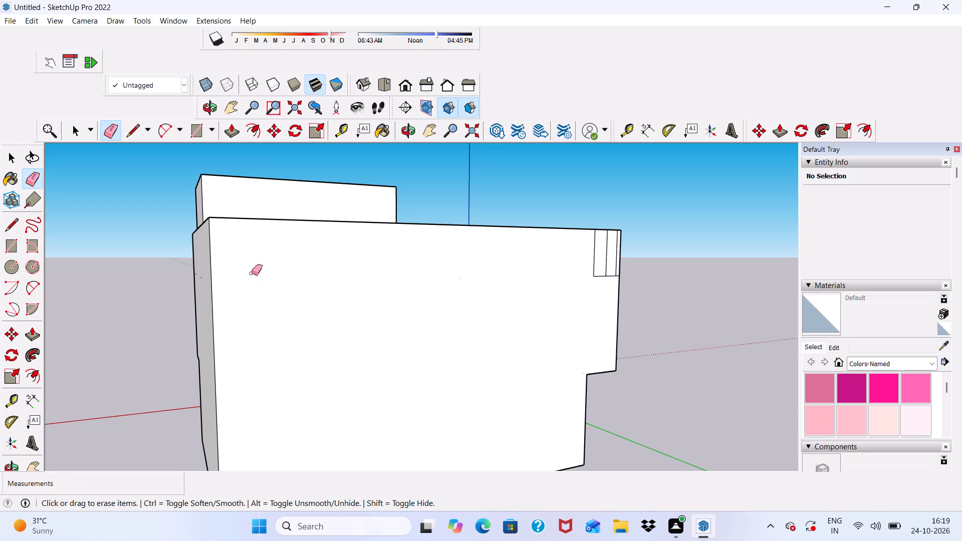
Erase the three vertical seams and the short horizontal seam segments at the rear wall's end away from the rooftop block.
{"action": "scroll", "coordinate": [459, 252], "scroll_direction": "down", "scroll_amount": 2}
{"action": "scroll", "coordinate": [590, 241], "scroll_direction": "up", "scroll_amount": 6}
{"action": "scroll", "coordinate": [591, 243], "scroll_direction": "down", "scroll_amount": 1}
{"action": "scroll", "coordinate": [595, 253], "scroll_direction": "up", "scroll_amount": 9}
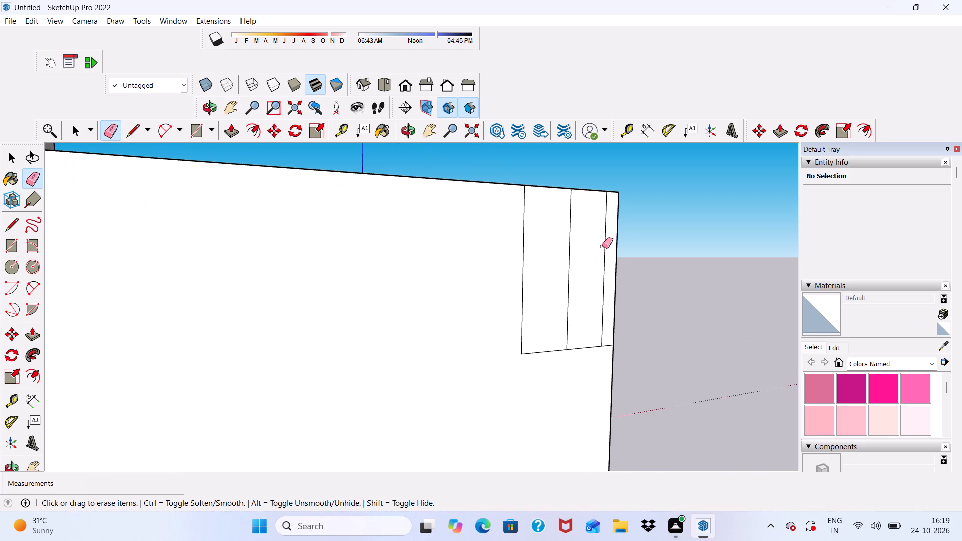
{"action": "double_click", "coordinate": [607, 242]}
{"action": "left_click_drag", "start_coordinate": [604, 246], "coordinate": [541, 355]}
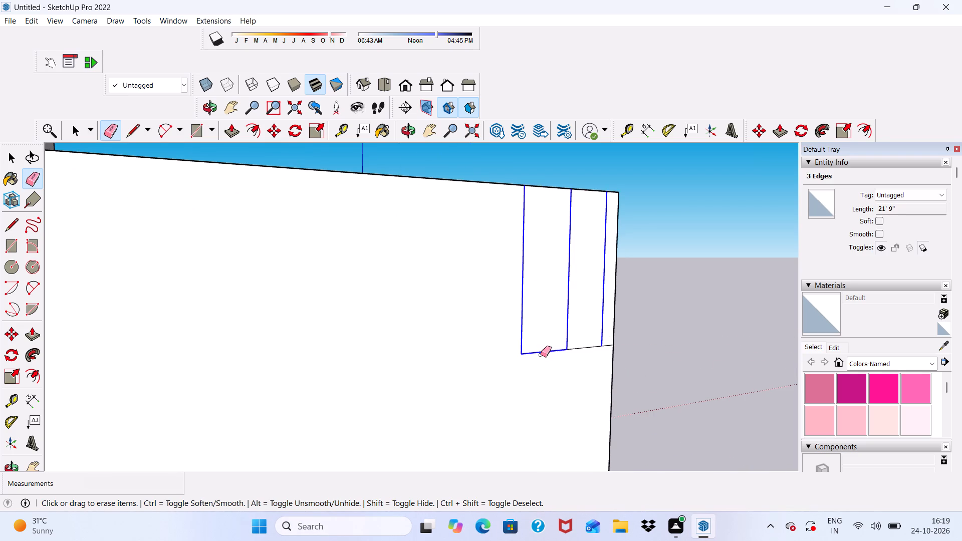
{"action": "left_click_drag", "start_coordinate": [541, 355], "coordinate": [604, 345]}
{"action": "left_click", "coordinate": [604, 345]}
{"action": "scroll", "coordinate": [520, 242], "scroll_direction": "down", "scroll_amount": 6}
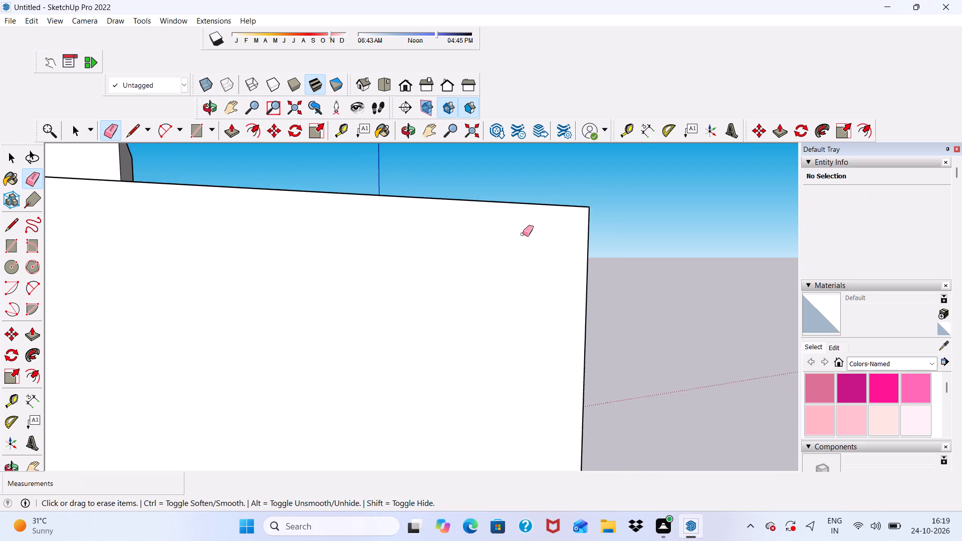
Erase the horizontal seam above the slatted opening and the upper vertical seams near the front corner of the slatted side wall.
{"action": "scroll", "coordinate": [523, 234], "scroll_direction": "down", "scroll_amount": 9}
{"action": "middle_click_drag", "start_coordinate": [532, 268], "coordinate": [126, 278]}
{"action": "scroll", "coordinate": [394, 283], "scroll_direction": "up", "scroll_amount": 9}
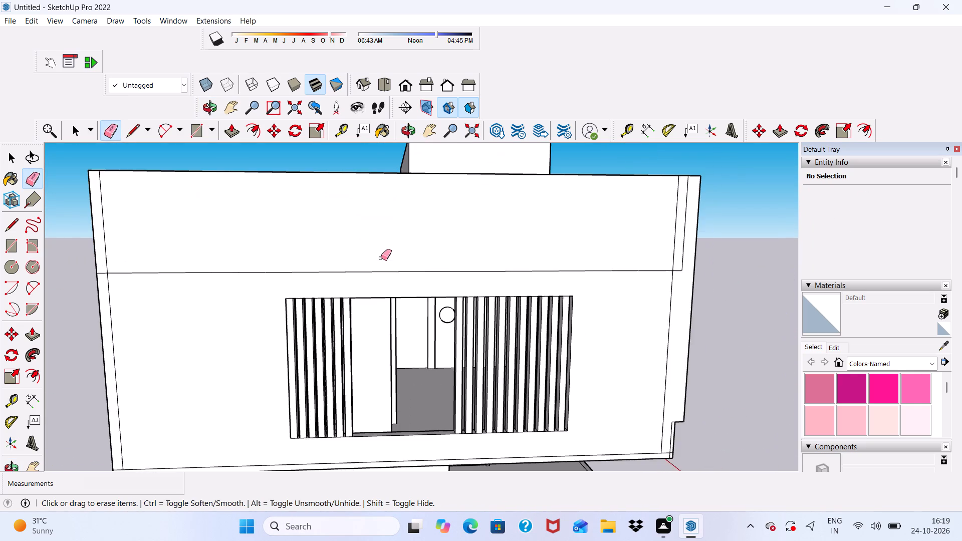
{"action": "scroll", "coordinate": [381, 258], "scroll_direction": "down", "scroll_amount": 9}
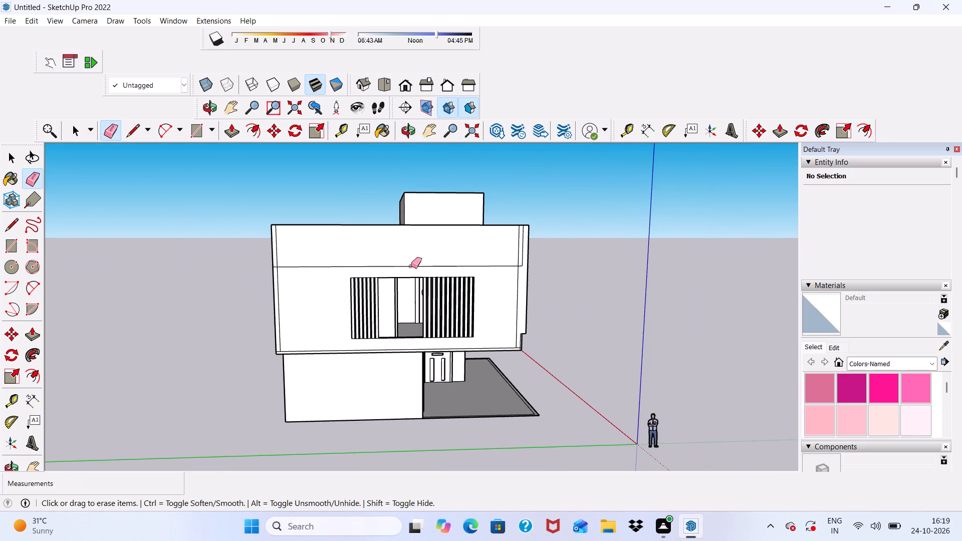
{"action": "middle_click_drag", "start_coordinate": [411, 266], "coordinate": [345, 298]}
{"action": "scroll", "coordinate": [345, 297], "scroll_direction": "up", "scroll_amount": 7}
{"action": "left_click_drag", "start_coordinate": [374, 264], "coordinate": [379, 281]}
{"action": "left_click_drag", "start_coordinate": [665, 255], "coordinate": [646, 266]}
{"action": "left_click", "coordinate": [646, 266]}
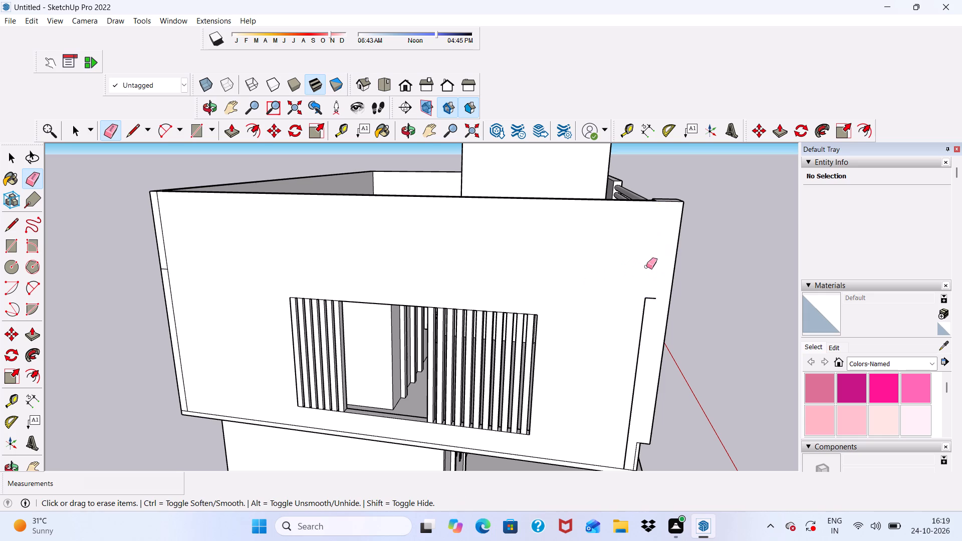
Erase the remaining vertical seam segments near the front corner of the slatted side wall, down to the lower notch.
{"action": "scroll", "coordinate": [641, 246], "scroll_direction": "down", "scroll_amount": 6}
{"action": "scroll", "coordinate": [641, 296], "scroll_direction": "up", "scroll_amount": 6}
{"action": "left_click_drag", "start_coordinate": [642, 261], "coordinate": [646, 301]}
{"action": "left_click_drag", "start_coordinate": [646, 257], "coordinate": [649, 273]}
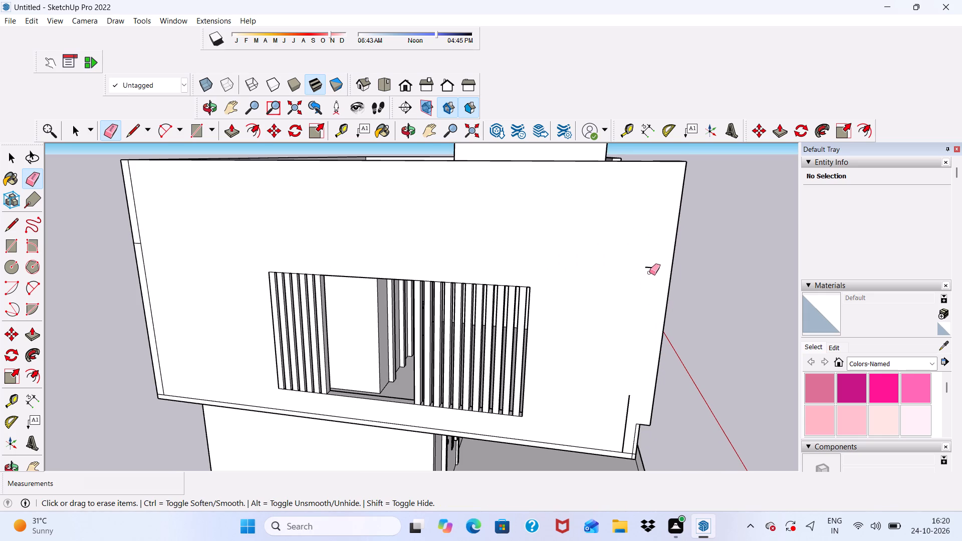
{"action": "left_click_drag", "start_coordinate": [649, 273], "coordinate": [649, 279]}
{"action": "scroll", "coordinate": [42, 197], "scroll_direction": "down", "scroll_amount": 4}
{"action": "scroll", "coordinate": [163, 239], "scroll_direction": "up", "scroll_amount": 1}
{"action": "scroll", "coordinate": [180, 226], "scroll_direction": "down", "scroll_amount": 11}
{"action": "scroll", "coordinate": [422, 296], "scroll_direction": "up", "scroll_amount": 7}
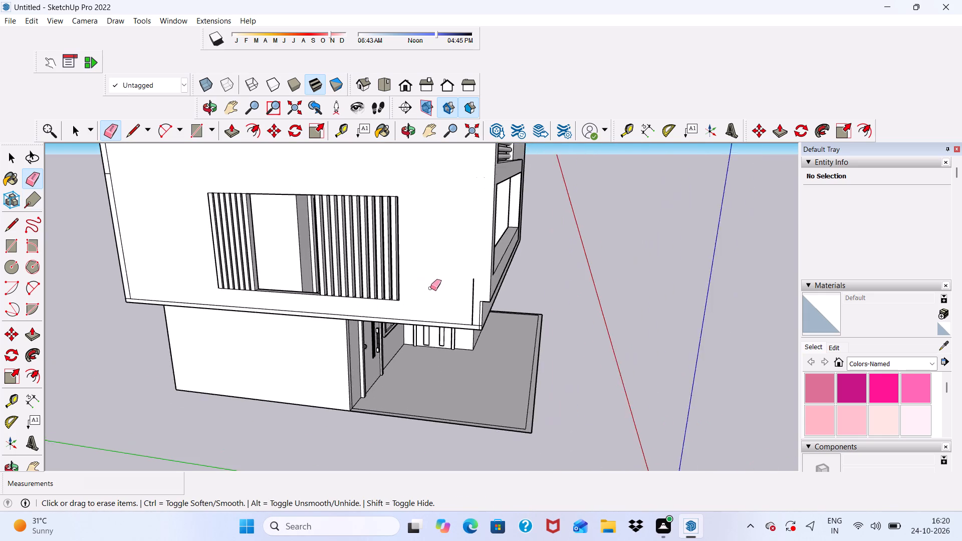
{"action": "scroll", "coordinate": [441, 285], "scroll_direction": "down", "scroll_amount": 1}
{"action": "scroll", "coordinate": [450, 292], "scroll_direction": "up", "scroll_amount": 4}
{"action": "left_click_drag", "start_coordinate": [492, 285], "coordinate": [485, 310]}
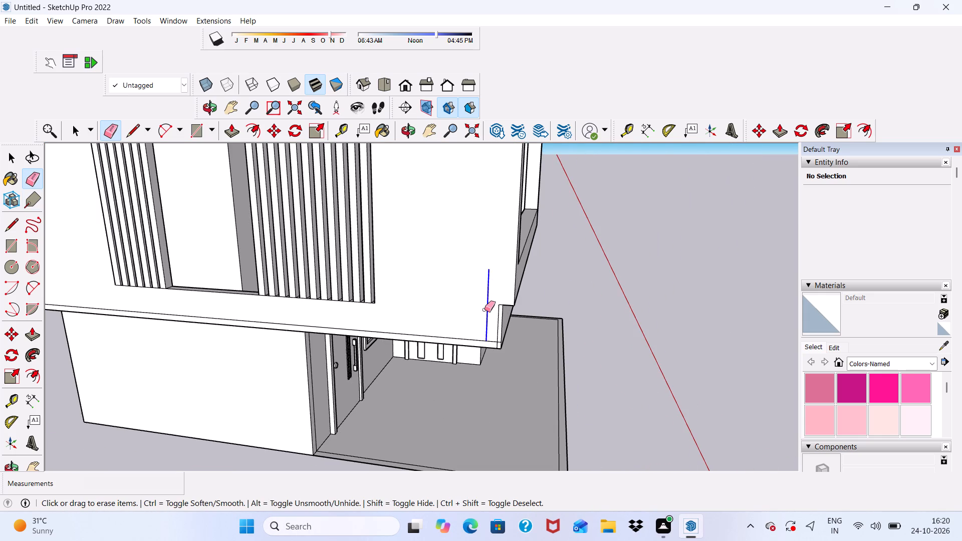
{"action": "left_click_drag", "start_coordinate": [485, 310], "coordinate": [484, 313]}
Erase the vertical seam and its short connecting edge along the rear corner of the slatted side wall.
{"action": "scroll", "coordinate": [461, 250], "scroll_direction": "down", "scroll_amount": 11}
{"action": "scroll", "coordinate": [300, 261], "scroll_direction": "up", "scroll_amount": 6}
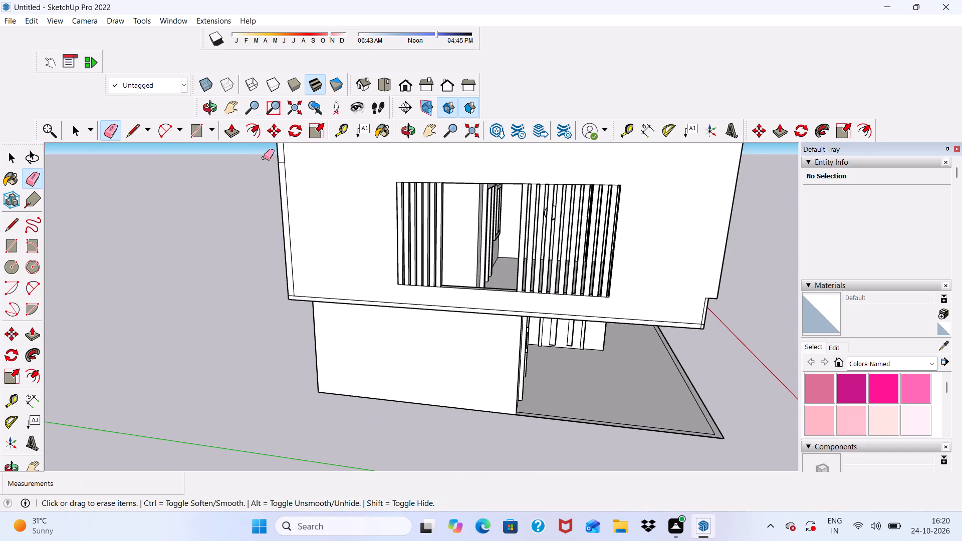
{"action": "scroll", "coordinate": [264, 158], "scroll_direction": "up", "scroll_amount": 11}
{"action": "left_click_drag", "start_coordinate": [302, 166], "coordinate": [312, 202]}
{"action": "left_click_drag", "start_coordinate": [313, 184], "coordinate": [313, 204]}
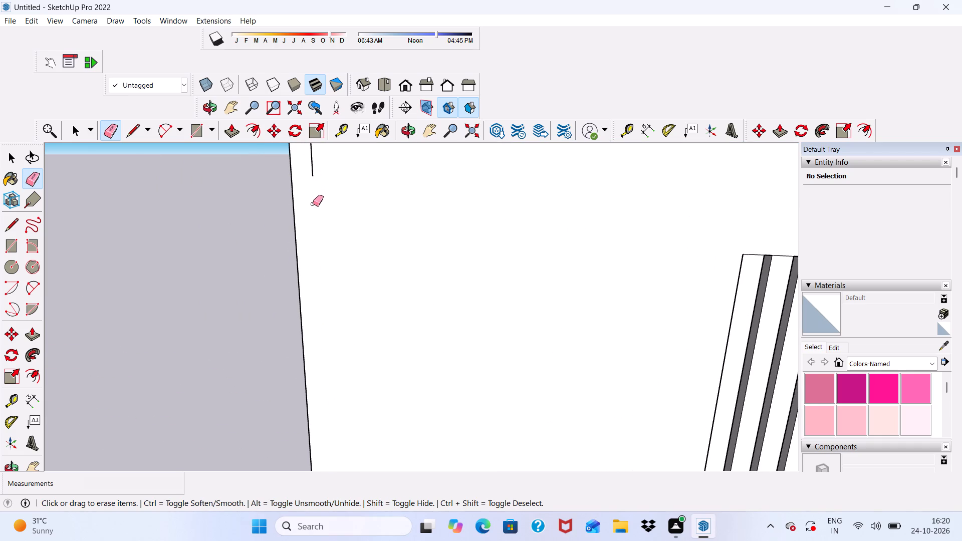
{"action": "left_click", "coordinate": [310, 173]}
{"action": "left_click", "coordinate": [312, 171]}
{"action": "scroll", "coordinate": [307, 189], "scroll_direction": "down", "scroll_amount": 5}
{"action": "scroll", "coordinate": [305, 220], "scroll_direction": "up", "scroll_amount": 2}
{"action": "scroll", "coordinate": [307, 195], "scroll_direction": "down", "scroll_amount": 4}
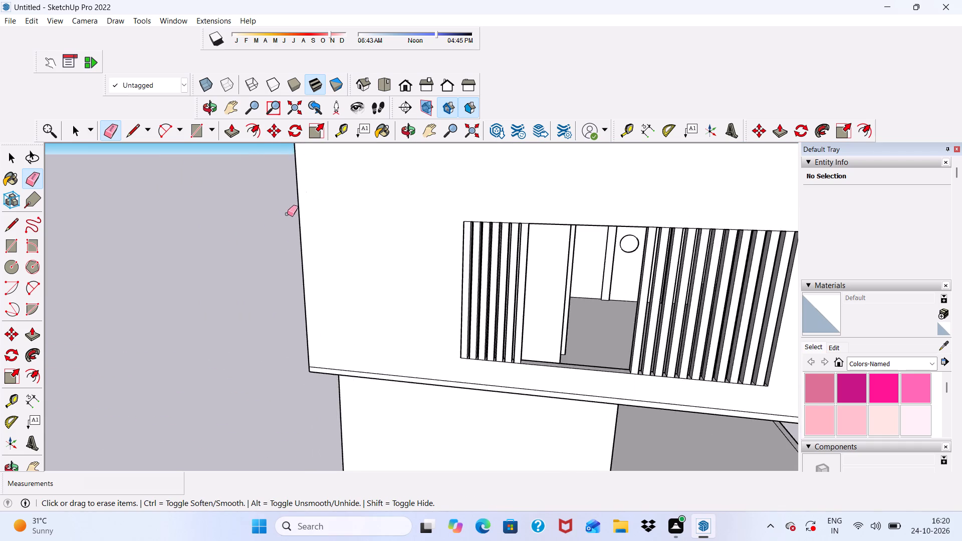
Examine the house front, the balcony railing and the junction of the rooftop block with the front parapet from several angles.
{"action": "scroll", "coordinate": [287, 214], "scroll_direction": "down", "scroll_amount": 14}
{"action": "scroll", "coordinate": [330, 275], "scroll_direction": "down", "scroll_amount": 6}
{"action": "scroll", "coordinate": [348, 290], "scroll_direction": "up", "scroll_amount": 1}
{"action": "middle_click_drag", "start_coordinate": [348, 290], "coordinate": [199, 274]}
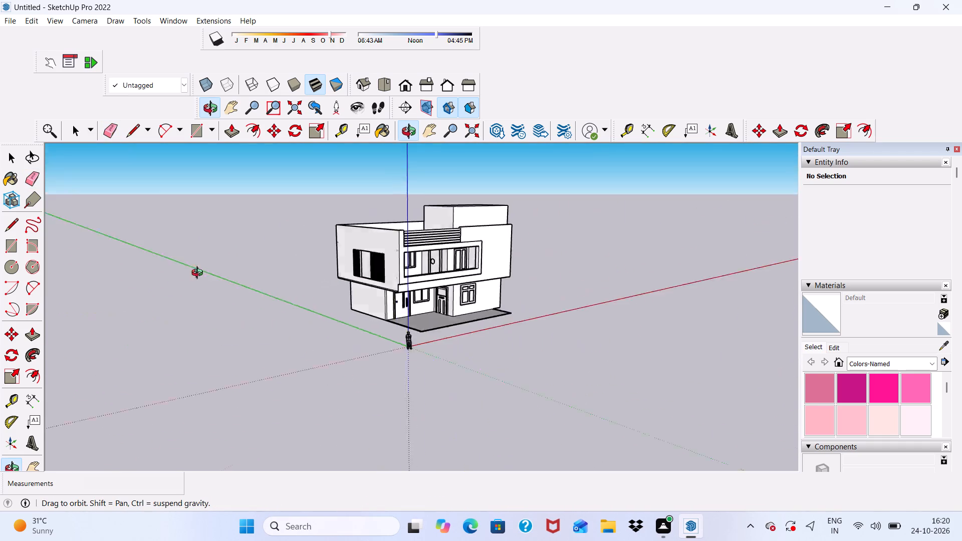
{"action": "middle_click_drag", "start_coordinate": [199, 274], "coordinate": [0, 256]}
{"action": "scroll", "coordinate": [390, 249], "scroll_direction": "up", "scroll_amount": 3}
{"action": "left_click", "coordinate": [390, 249]}
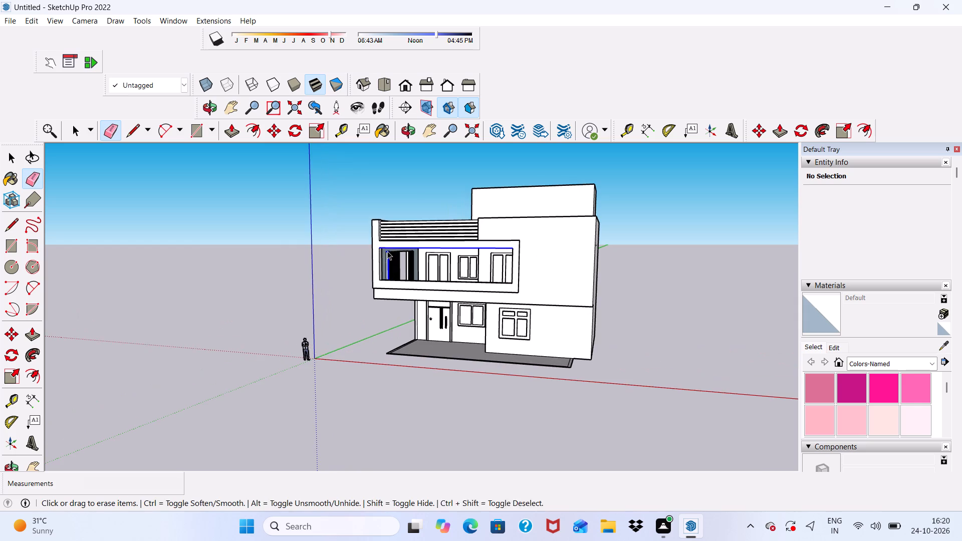
{"action": "key", "text": "space"}
{"action": "scroll", "coordinate": [391, 222], "scroll_direction": "up", "scroll_amount": 9}
{"action": "scroll", "coordinate": [360, 218], "scroll_direction": "down", "scroll_amount": 2}
{"action": "scroll", "coordinate": [379, 235], "scroll_direction": "up", "scroll_amount": 1}
{"action": "middle_click_drag", "start_coordinate": [380, 235], "coordinate": [380, 236]}
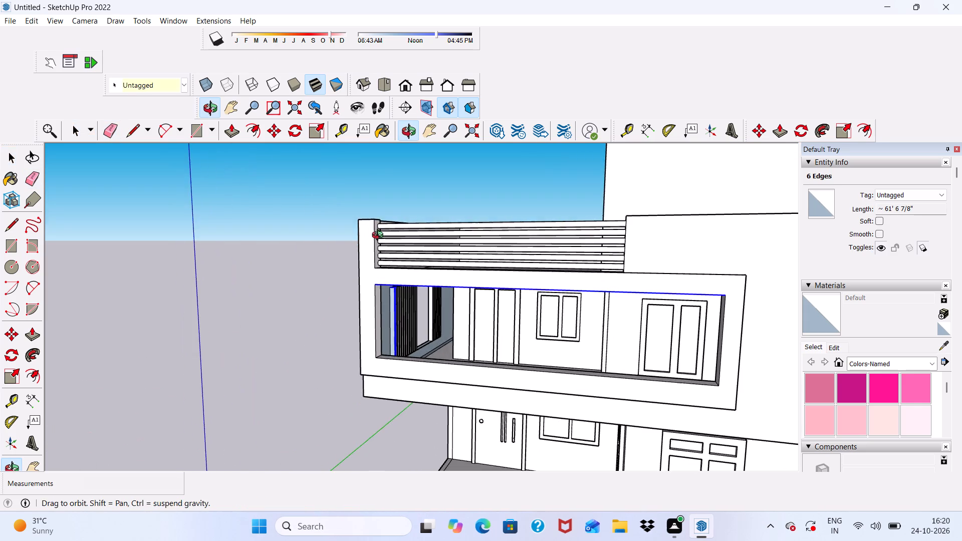
{"action": "middle_click_drag", "start_coordinate": [380, 236], "coordinate": [384, 261]}
{"action": "scroll", "coordinate": [383, 257], "scroll_direction": "up", "scroll_amount": 1}
{"action": "scroll", "coordinate": [311, 246], "scroll_direction": "down", "scroll_amount": 7}
{"action": "middle_click_drag", "start_coordinate": [596, 168], "coordinate": [601, 176]}
{"action": "scroll", "coordinate": [596, 226], "scroll_direction": "up", "scroll_amount": 6}
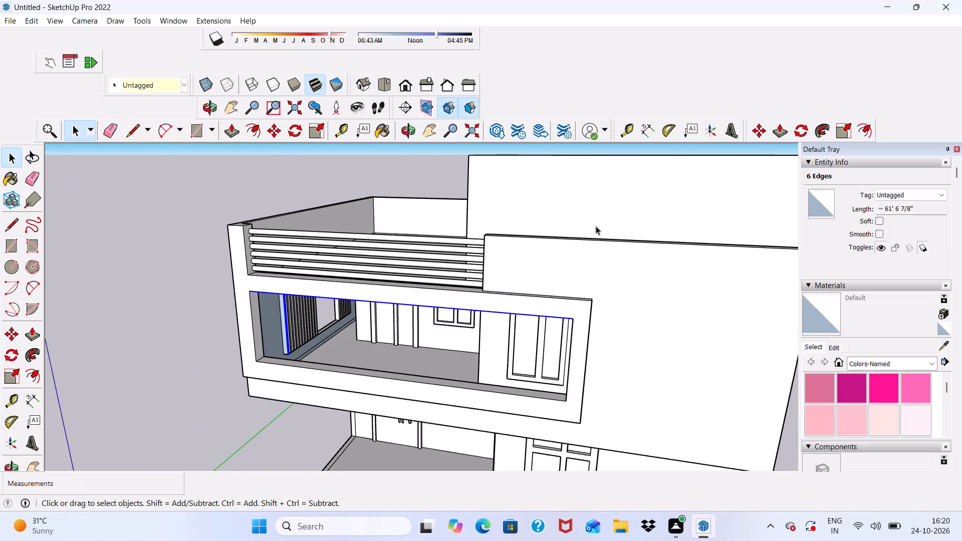
{"action": "scroll", "coordinate": [509, 189], "scroll_direction": "up", "scroll_amount": 4}
{"action": "middle_click_drag", "start_coordinate": [509, 188], "coordinate": [527, 231]}
{"action": "scroll", "coordinate": [527, 231], "scroll_direction": "up", "scroll_amount": 4}
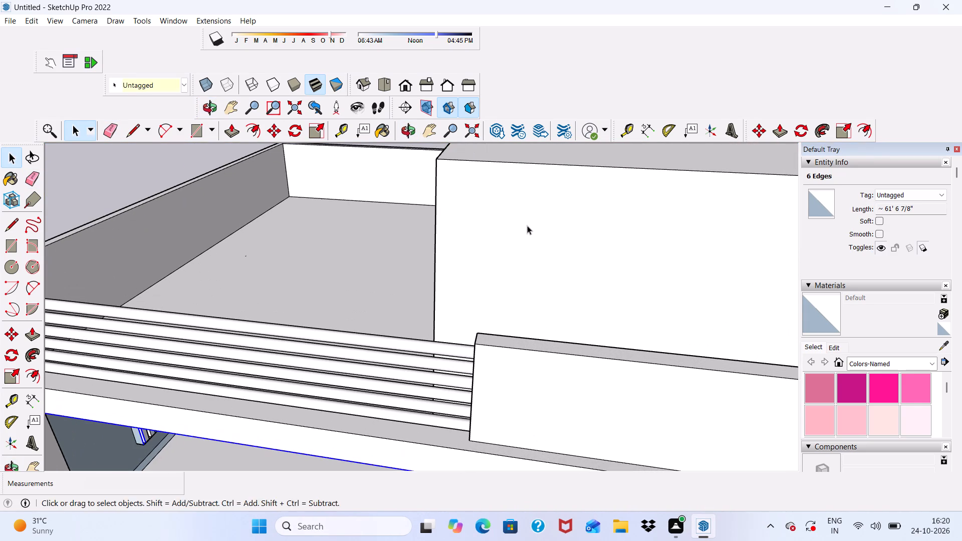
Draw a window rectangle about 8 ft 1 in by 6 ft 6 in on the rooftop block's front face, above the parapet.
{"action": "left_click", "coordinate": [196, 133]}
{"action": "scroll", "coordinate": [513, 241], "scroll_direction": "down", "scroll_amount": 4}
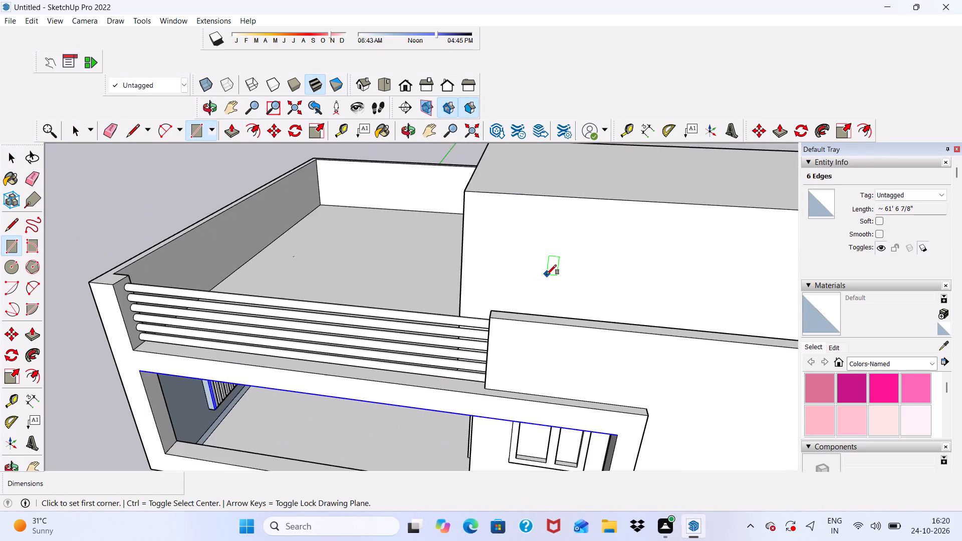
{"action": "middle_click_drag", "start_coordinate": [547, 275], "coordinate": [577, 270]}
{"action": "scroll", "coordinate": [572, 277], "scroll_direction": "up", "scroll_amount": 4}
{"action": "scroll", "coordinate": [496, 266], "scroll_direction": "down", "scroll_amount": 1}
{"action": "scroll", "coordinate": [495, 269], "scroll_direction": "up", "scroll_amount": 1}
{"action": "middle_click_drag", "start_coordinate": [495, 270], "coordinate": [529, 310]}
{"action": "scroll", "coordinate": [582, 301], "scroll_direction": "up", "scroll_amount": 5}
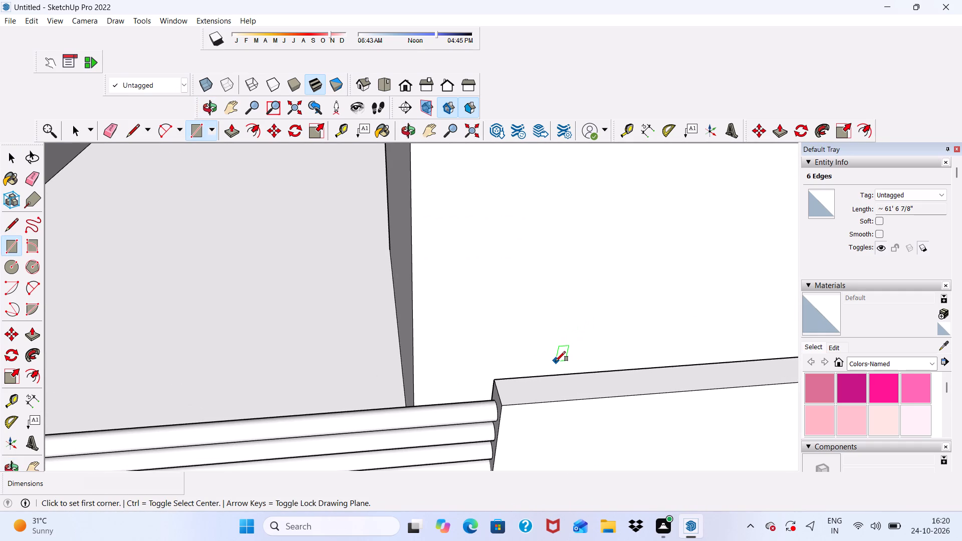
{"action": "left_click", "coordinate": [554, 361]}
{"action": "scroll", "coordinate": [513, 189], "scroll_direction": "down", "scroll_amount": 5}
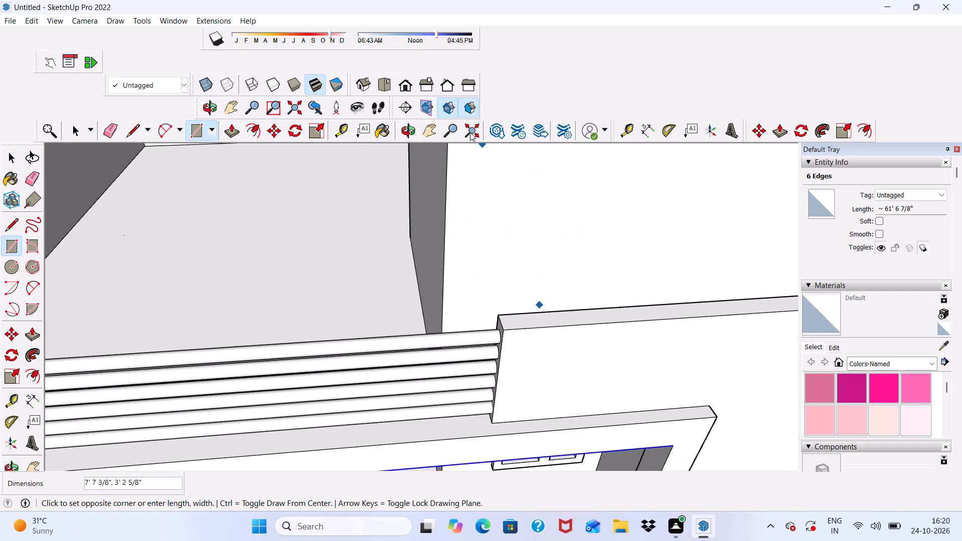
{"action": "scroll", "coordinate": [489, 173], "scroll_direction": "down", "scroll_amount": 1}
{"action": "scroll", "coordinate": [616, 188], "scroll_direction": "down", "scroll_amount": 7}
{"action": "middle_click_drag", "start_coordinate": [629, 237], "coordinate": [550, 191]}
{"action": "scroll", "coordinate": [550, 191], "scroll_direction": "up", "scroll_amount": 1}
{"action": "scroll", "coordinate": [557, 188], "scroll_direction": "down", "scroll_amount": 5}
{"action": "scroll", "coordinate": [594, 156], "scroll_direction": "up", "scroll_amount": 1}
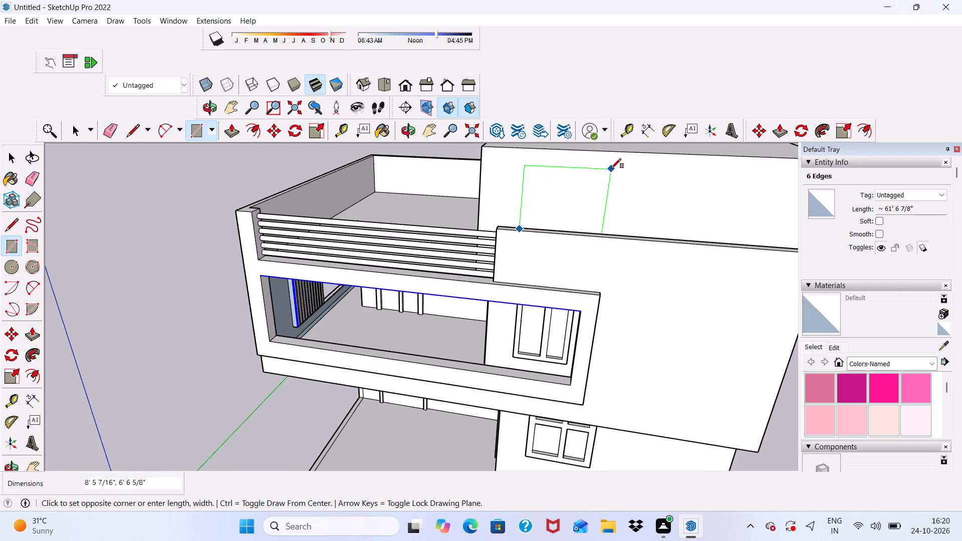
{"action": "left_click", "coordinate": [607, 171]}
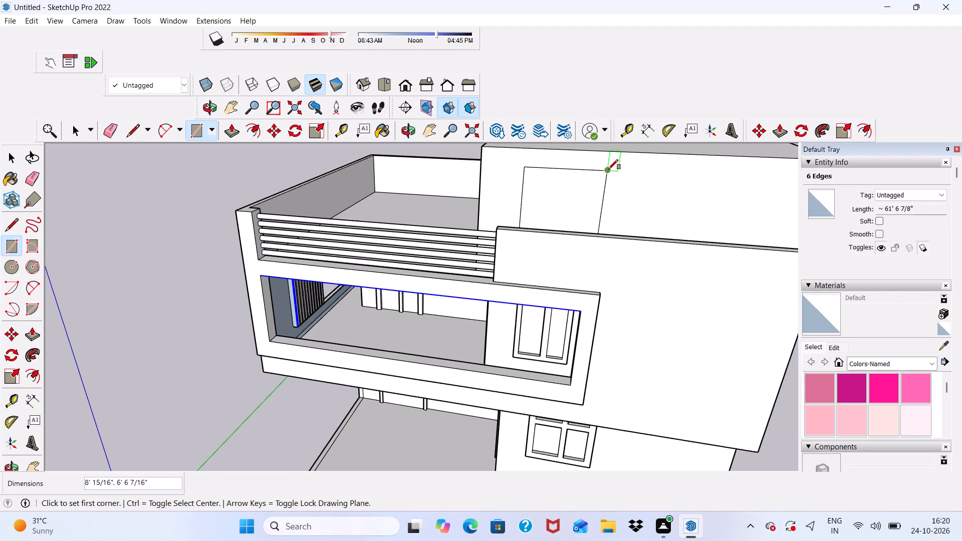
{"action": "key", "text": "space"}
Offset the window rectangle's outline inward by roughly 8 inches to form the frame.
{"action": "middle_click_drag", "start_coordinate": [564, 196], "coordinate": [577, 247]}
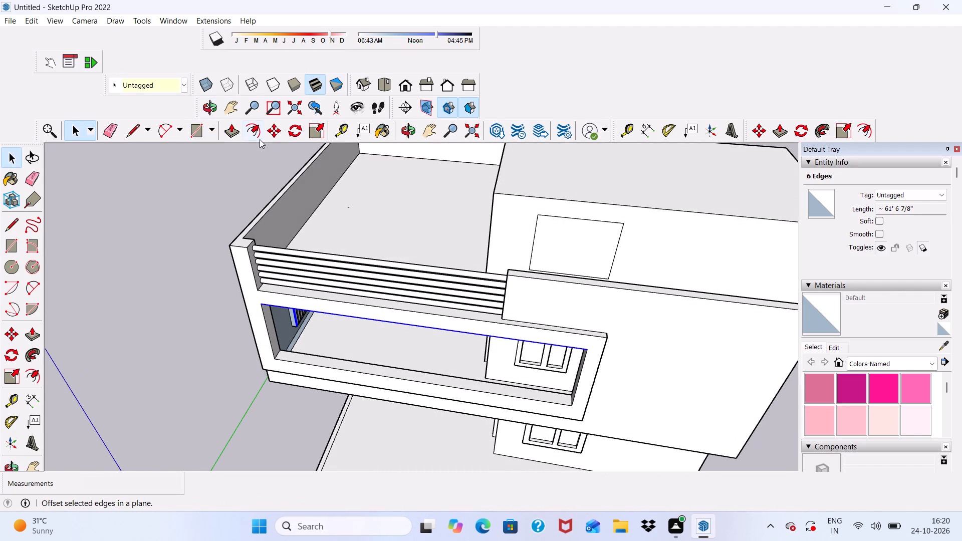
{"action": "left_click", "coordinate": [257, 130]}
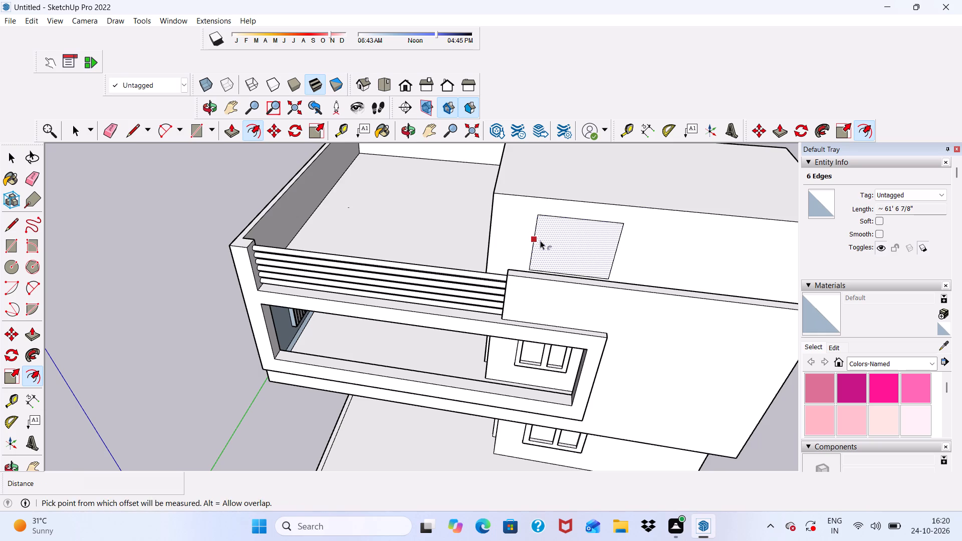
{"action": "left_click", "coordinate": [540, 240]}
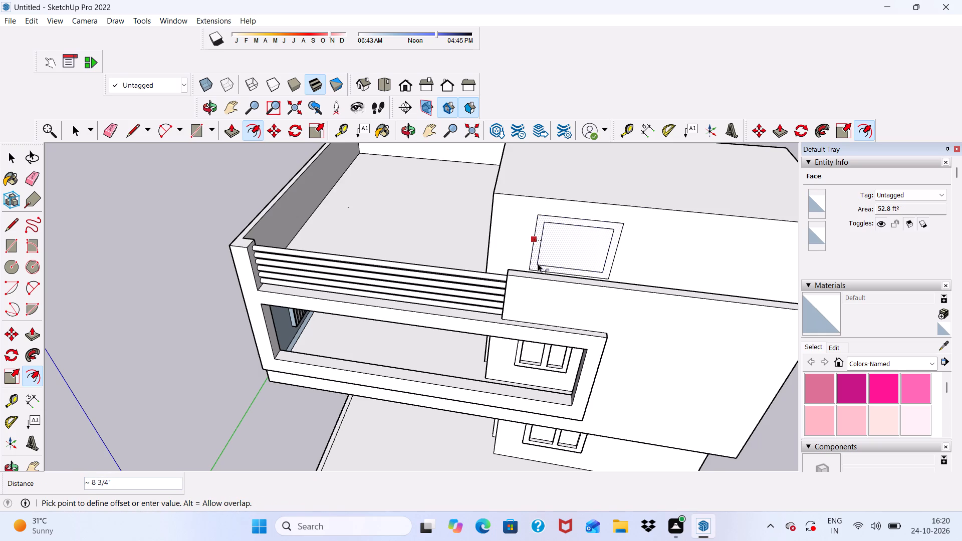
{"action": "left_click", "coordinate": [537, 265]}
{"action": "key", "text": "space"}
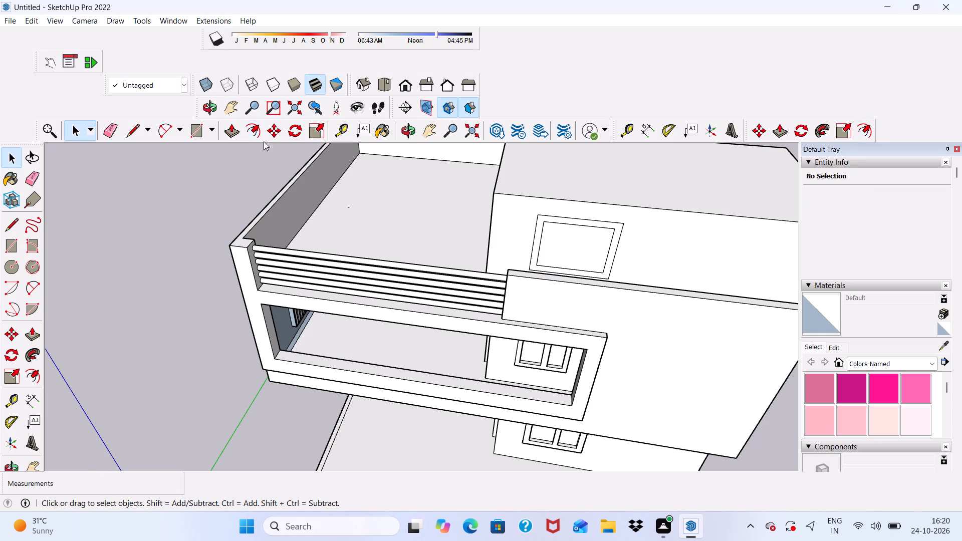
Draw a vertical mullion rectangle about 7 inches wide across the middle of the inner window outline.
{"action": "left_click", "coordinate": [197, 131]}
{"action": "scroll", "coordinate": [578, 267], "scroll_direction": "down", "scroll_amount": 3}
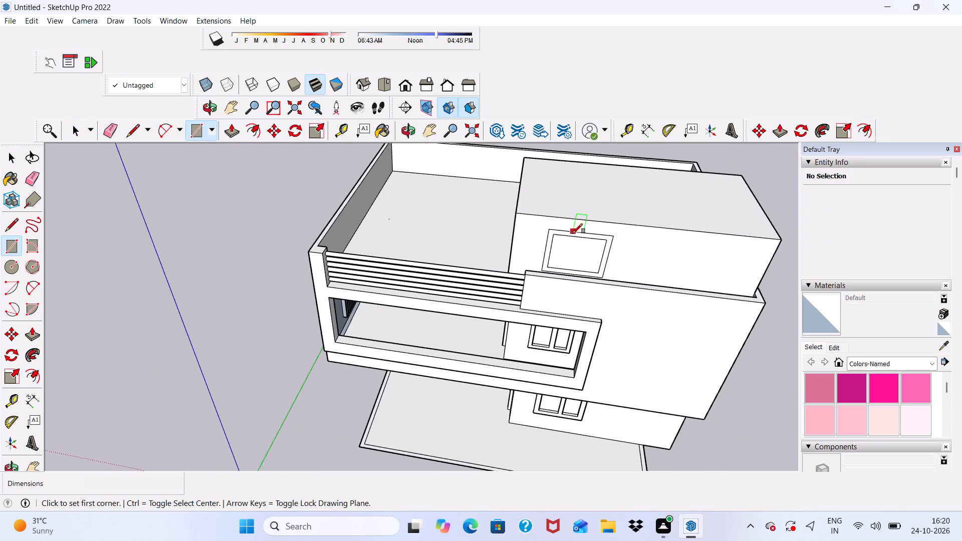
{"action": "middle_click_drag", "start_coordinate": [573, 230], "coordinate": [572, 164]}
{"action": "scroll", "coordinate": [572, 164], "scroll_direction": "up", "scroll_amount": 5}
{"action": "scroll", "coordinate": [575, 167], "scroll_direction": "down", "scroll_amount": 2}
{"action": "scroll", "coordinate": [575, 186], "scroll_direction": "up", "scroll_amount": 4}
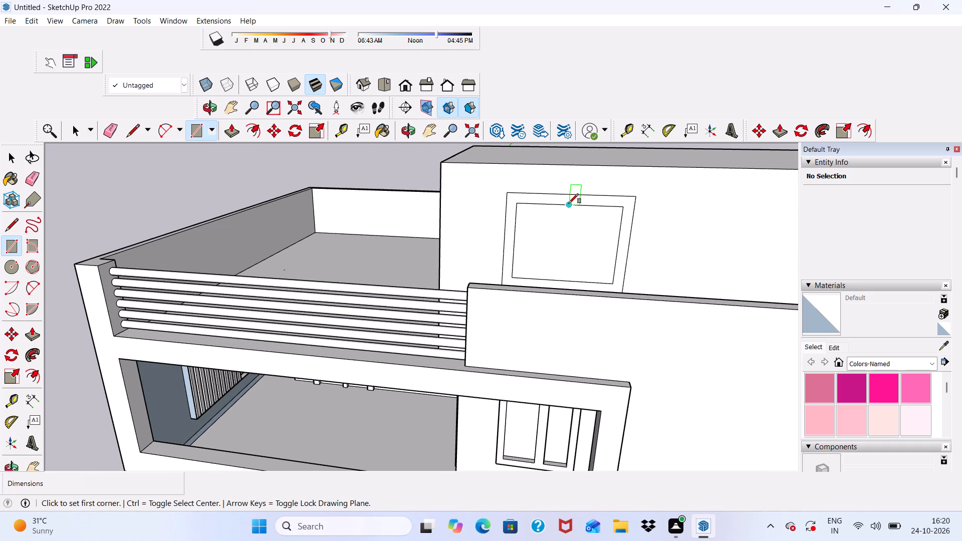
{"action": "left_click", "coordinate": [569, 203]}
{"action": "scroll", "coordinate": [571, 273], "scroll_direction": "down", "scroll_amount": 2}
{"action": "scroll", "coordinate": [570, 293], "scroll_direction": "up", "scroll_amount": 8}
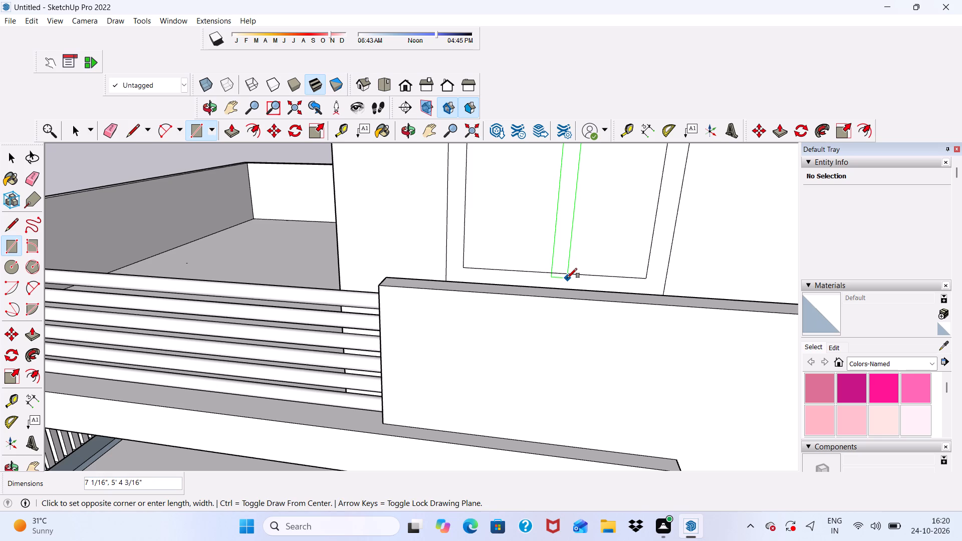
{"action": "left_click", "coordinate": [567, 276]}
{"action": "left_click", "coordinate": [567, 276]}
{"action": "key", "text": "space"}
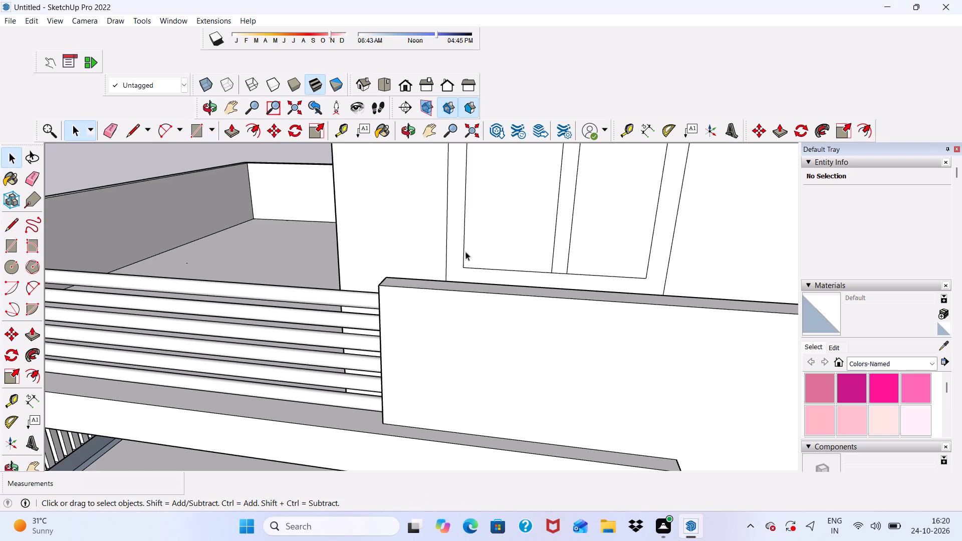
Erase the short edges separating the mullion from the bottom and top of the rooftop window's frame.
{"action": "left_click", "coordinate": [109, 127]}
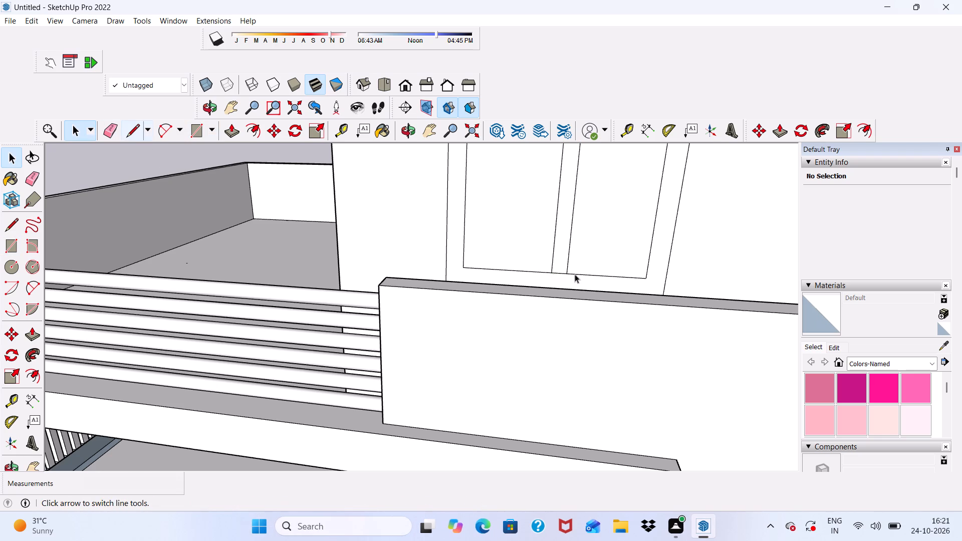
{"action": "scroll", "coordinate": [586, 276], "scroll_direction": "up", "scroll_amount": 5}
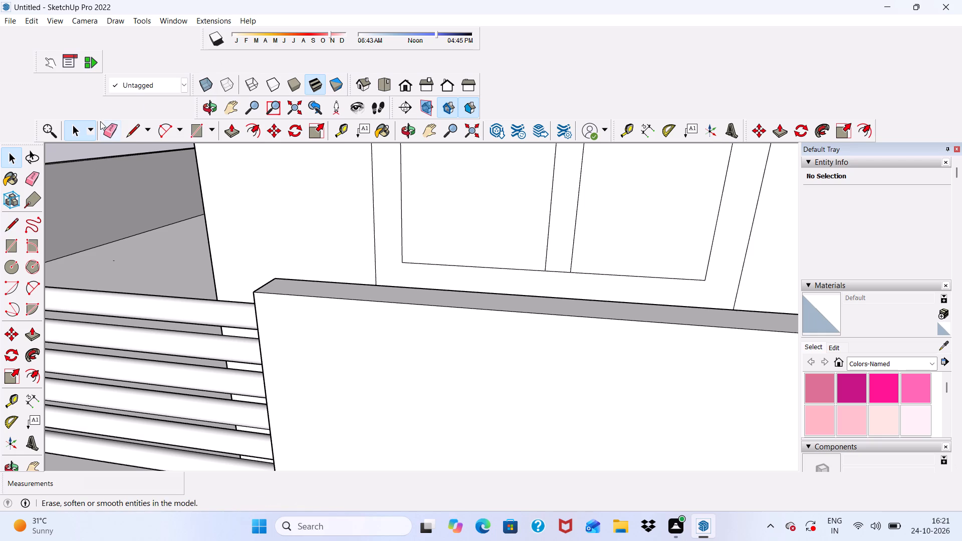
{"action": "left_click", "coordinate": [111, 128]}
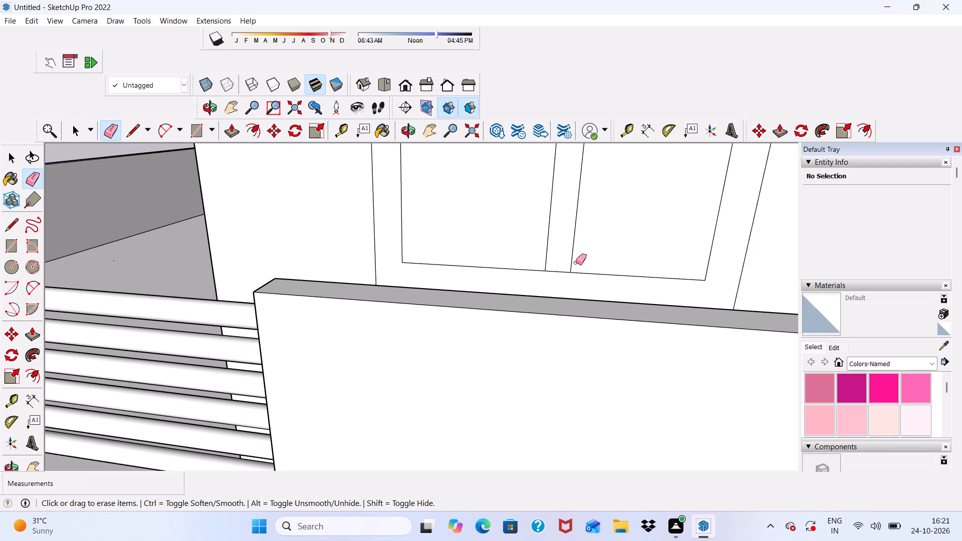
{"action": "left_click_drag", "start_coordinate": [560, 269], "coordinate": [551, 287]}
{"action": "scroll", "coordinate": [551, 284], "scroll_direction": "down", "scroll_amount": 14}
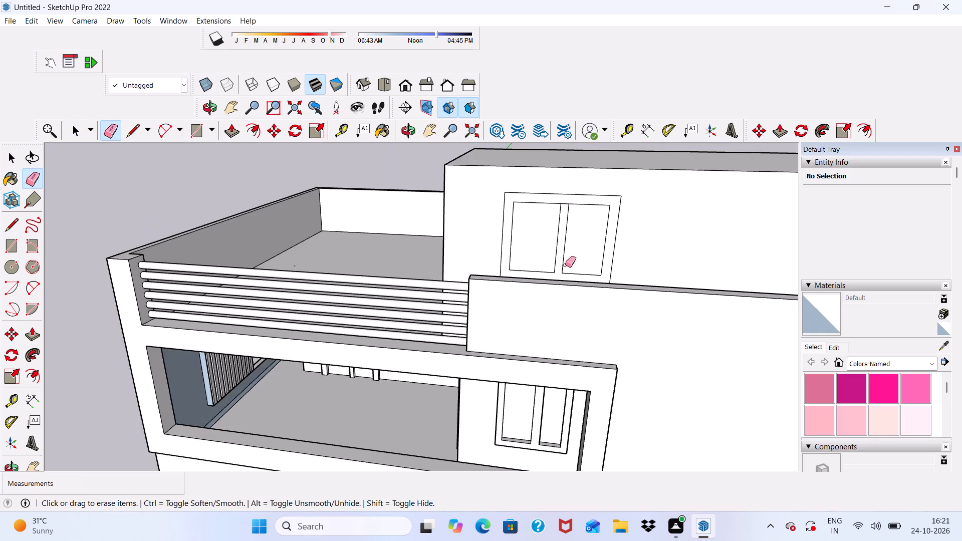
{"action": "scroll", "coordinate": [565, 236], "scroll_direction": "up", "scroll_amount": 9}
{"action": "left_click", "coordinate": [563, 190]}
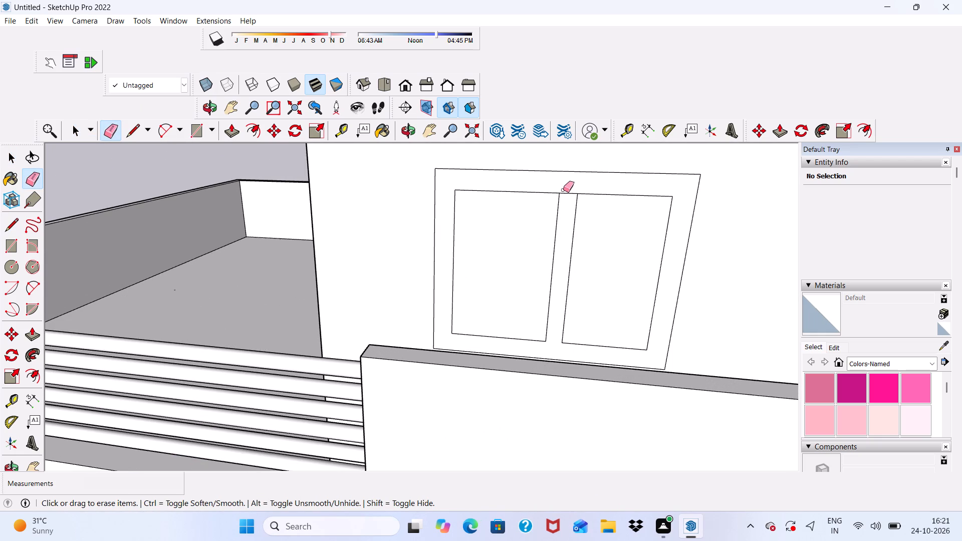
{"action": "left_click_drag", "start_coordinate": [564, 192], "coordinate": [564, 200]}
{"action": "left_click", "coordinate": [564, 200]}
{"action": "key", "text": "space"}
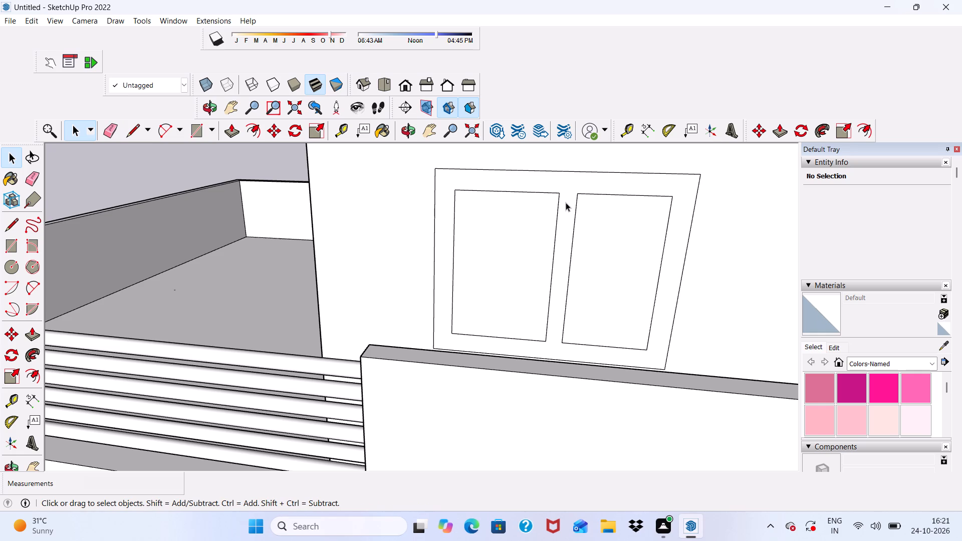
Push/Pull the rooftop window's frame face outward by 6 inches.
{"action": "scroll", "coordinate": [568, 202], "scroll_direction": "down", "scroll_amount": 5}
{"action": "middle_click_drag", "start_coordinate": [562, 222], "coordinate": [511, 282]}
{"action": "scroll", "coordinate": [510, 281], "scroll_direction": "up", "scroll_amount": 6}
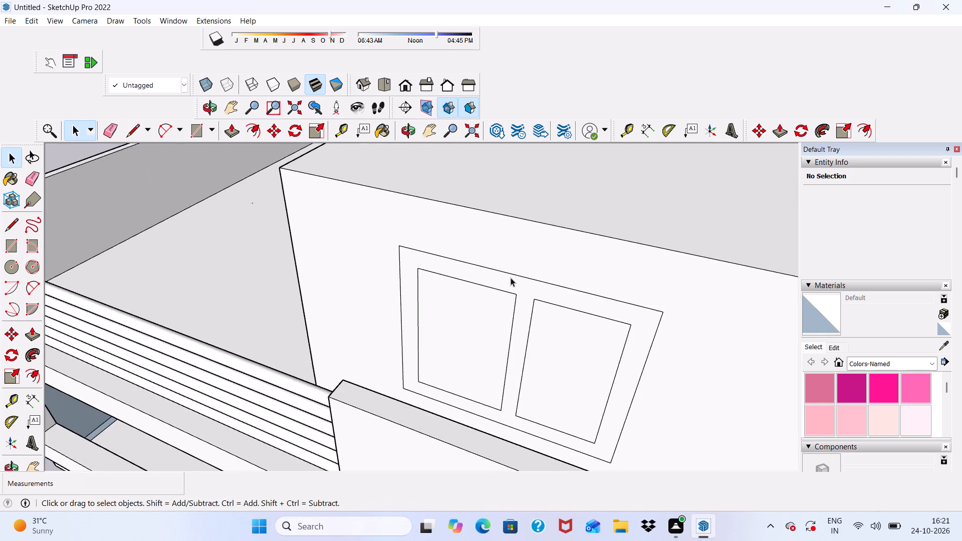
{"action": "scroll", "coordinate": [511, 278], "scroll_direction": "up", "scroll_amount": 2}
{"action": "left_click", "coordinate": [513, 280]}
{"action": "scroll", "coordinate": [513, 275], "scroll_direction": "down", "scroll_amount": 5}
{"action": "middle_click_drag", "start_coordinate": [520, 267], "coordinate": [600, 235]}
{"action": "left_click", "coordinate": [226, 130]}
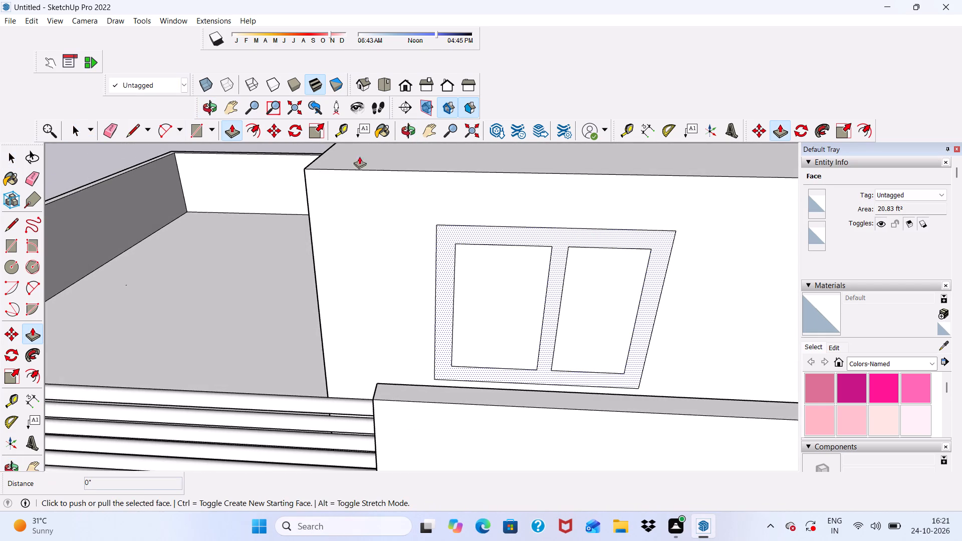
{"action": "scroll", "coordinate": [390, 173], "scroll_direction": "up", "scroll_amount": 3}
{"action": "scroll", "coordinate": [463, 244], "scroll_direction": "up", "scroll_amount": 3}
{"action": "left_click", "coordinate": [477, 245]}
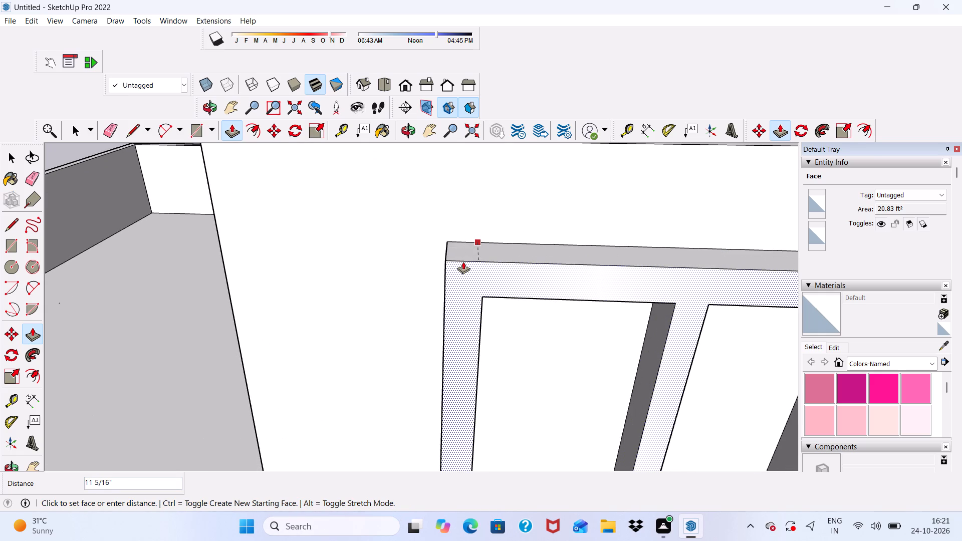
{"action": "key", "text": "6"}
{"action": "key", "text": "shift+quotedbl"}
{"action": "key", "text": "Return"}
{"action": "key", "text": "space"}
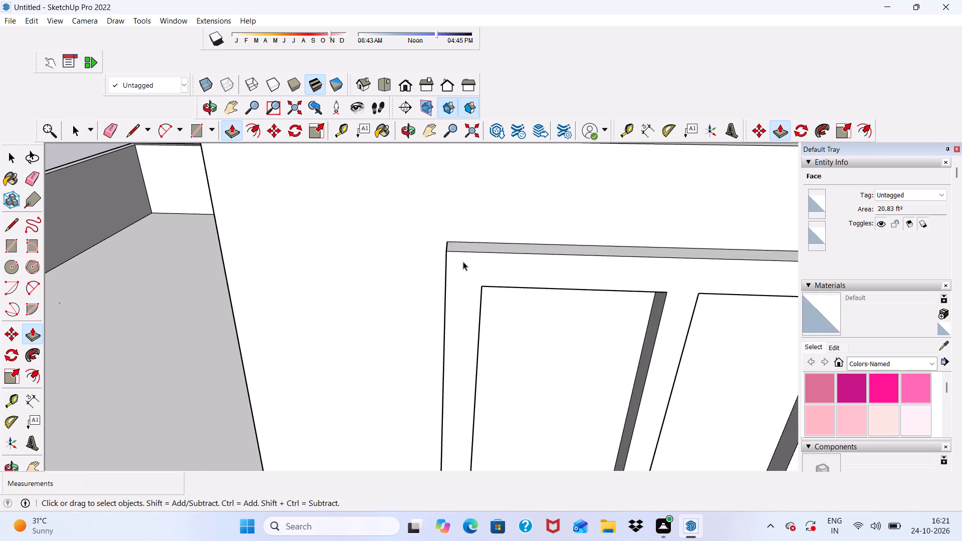
Examine the rooftop window, the house front and the balcony's slatted side wall from several angles.
{"action": "scroll", "coordinate": [463, 261], "scroll_direction": "up", "scroll_amount": 1}
{"action": "scroll", "coordinate": [459, 323], "scroll_direction": "down", "scroll_amount": 17}
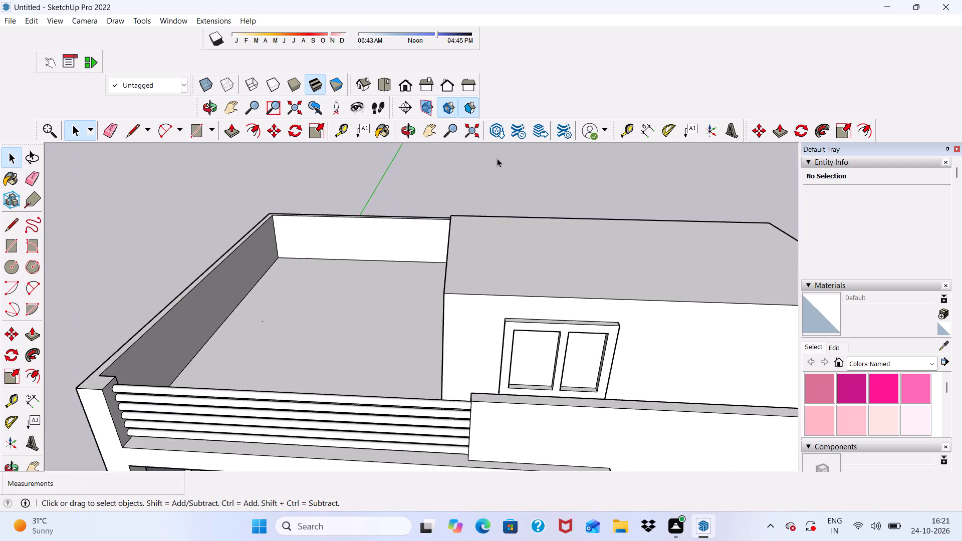
{"action": "scroll", "coordinate": [497, 158], "scroll_direction": "down", "scroll_amount": 2}
{"action": "middle_click_drag", "start_coordinate": [512, 303], "coordinate": [515, 142]}
{"action": "scroll", "coordinate": [492, 180], "scroll_direction": "down", "scroll_amount": 5}
{"action": "scroll", "coordinate": [461, 253], "scroll_direction": "up", "scroll_amount": 1}
{"action": "middle_click_drag", "start_coordinate": [476, 276], "coordinate": [531, 349]}
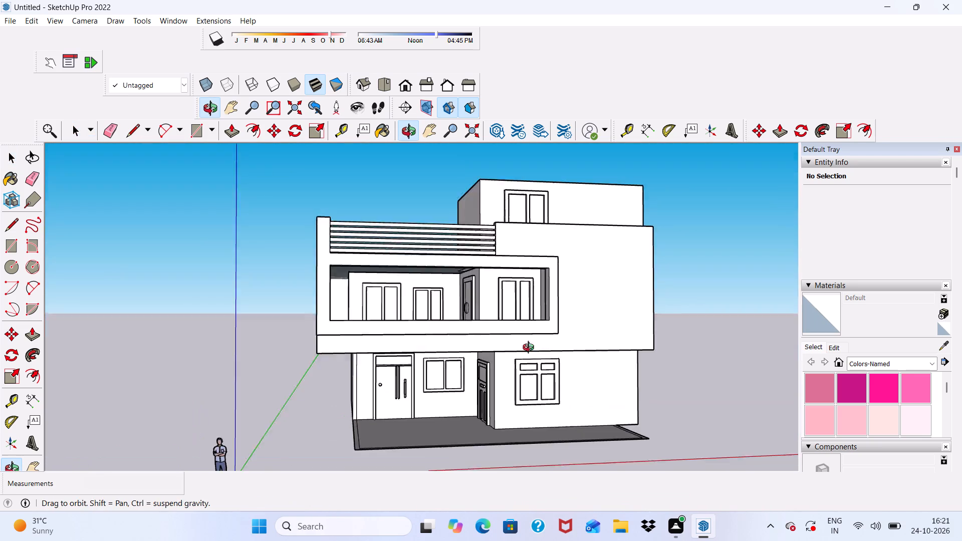
{"action": "middle_click_drag", "start_coordinate": [531, 349], "coordinate": [548, 366]}
{"action": "scroll", "coordinate": [536, 281], "scroll_direction": "down", "scroll_amount": 5}
{"action": "middle_click_drag", "start_coordinate": [535, 290], "coordinate": [458, 290]}
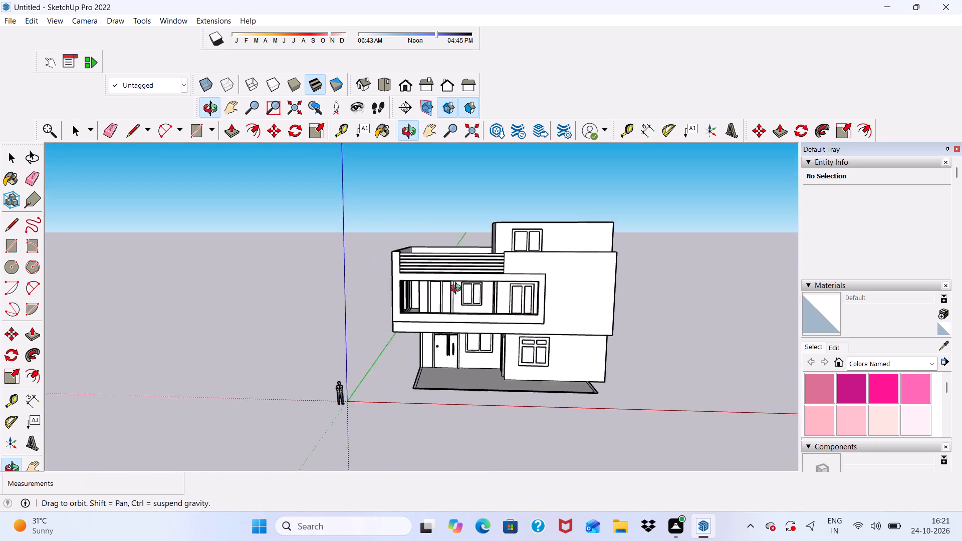
{"action": "middle_click_drag", "start_coordinate": [458, 290], "coordinate": [378, 296]}
{"action": "middle_click_drag", "start_coordinate": [403, 319], "coordinate": [453, 297]}
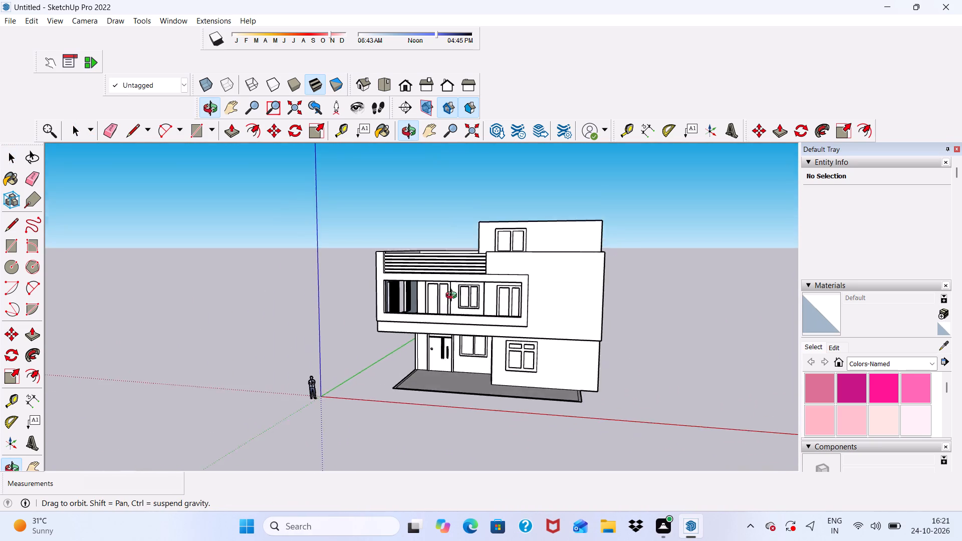
{"action": "middle_click_drag", "start_coordinate": [453, 297], "coordinate": [338, 305]}
{"action": "scroll", "coordinate": [343, 298], "scroll_direction": "up", "scroll_amount": 11}
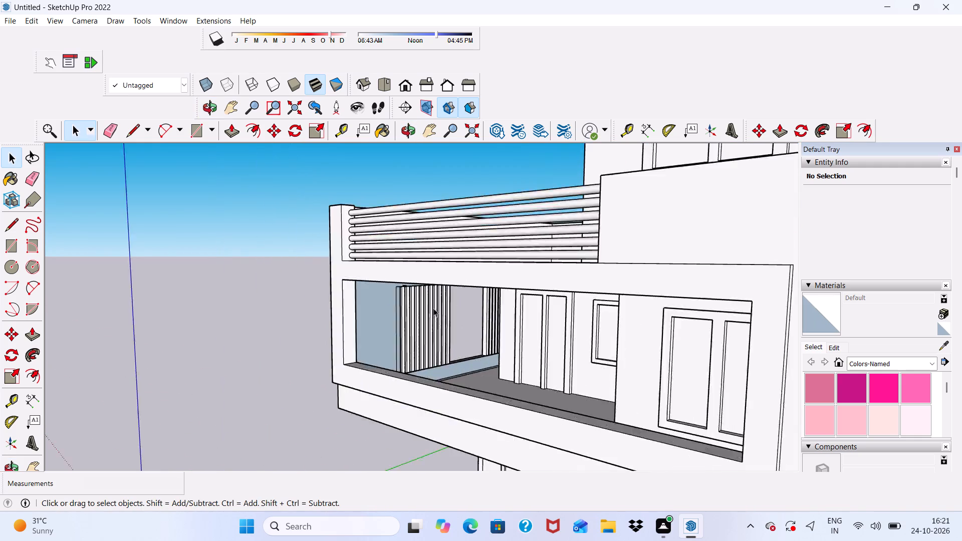
{"action": "scroll", "coordinate": [433, 308], "scroll_direction": "up", "scroll_amount": 6}
{"action": "middle_click_drag", "start_coordinate": [432, 310], "coordinate": [340, 312]}
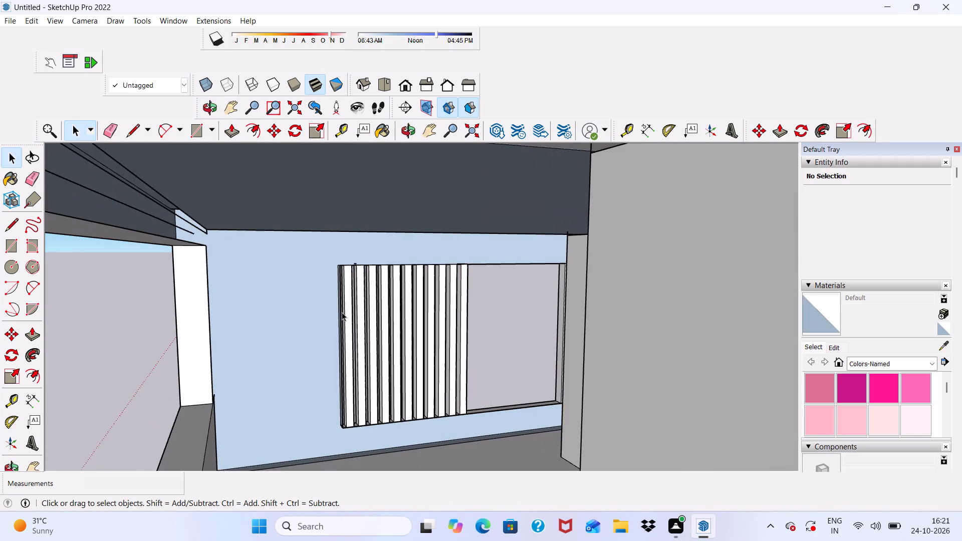
Undo the recent edits, going back through the rooftop window and the seam erasures on the slatted side wall.
{"action": "key", "text": "ctrl+z"}
{"action": "scroll", "coordinate": [341, 293], "scroll_direction": "down", "scroll_amount": 3}
{"action": "key", "text": "ctrl+z"}
{"action": "scroll", "coordinate": [307, 287], "scroll_direction": "down", "scroll_amount": 4, "text": "ctrl"}
{"action": "key", "text": "ctrl+z"}
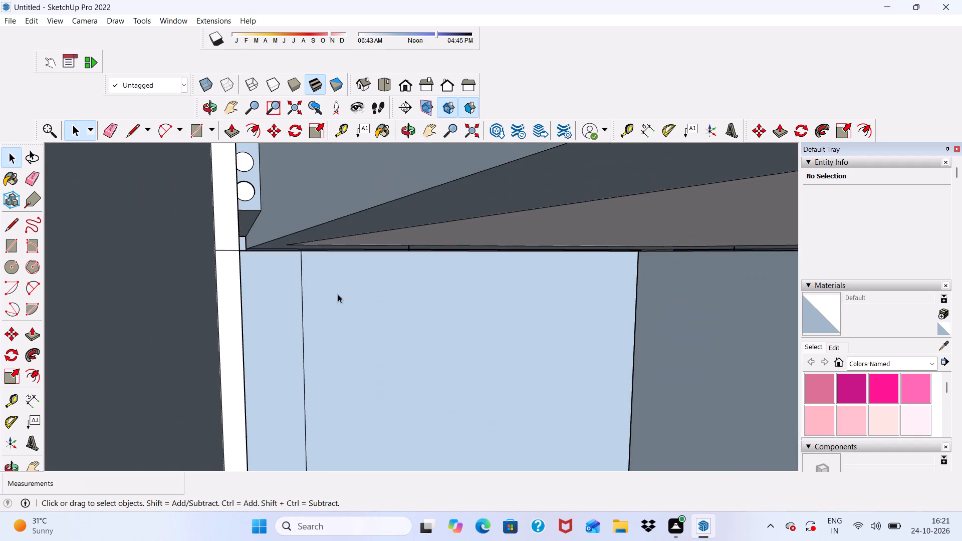
{"action": "scroll", "coordinate": [338, 294], "scroll_direction": "down", "scroll_amount": 4, "text": "ctrl"}
{"action": "key", "text": "ctrl+z"}
{"action": "scroll", "coordinate": [338, 274], "scroll_direction": "down", "scroll_amount": 10}
{"action": "scroll", "coordinate": [313, 196], "scroll_direction": "down", "scroll_amount": 11}
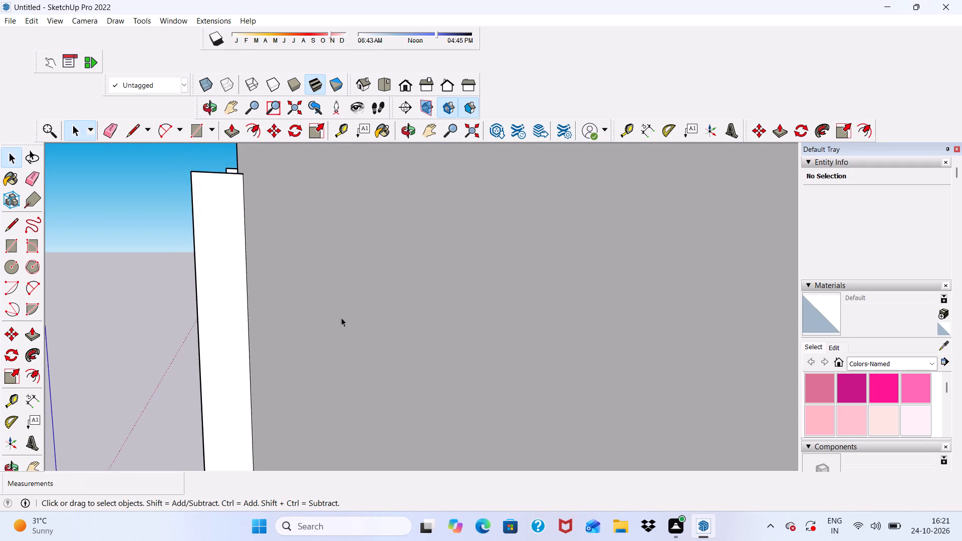
{"action": "scroll", "coordinate": [341, 318], "scroll_direction": "down", "scroll_amount": 20}
{"action": "scroll", "coordinate": [341, 318], "scroll_direction": "down", "scroll_amount": 7}
{"action": "scroll", "coordinate": [262, 383], "scroll_direction": "up", "scroll_amount": 2}
{"action": "middle_click_drag", "start_coordinate": [265, 319], "coordinate": [280, 314]}
{"action": "scroll", "coordinate": [275, 316], "scroll_direction": "down", "scroll_amount": 1}
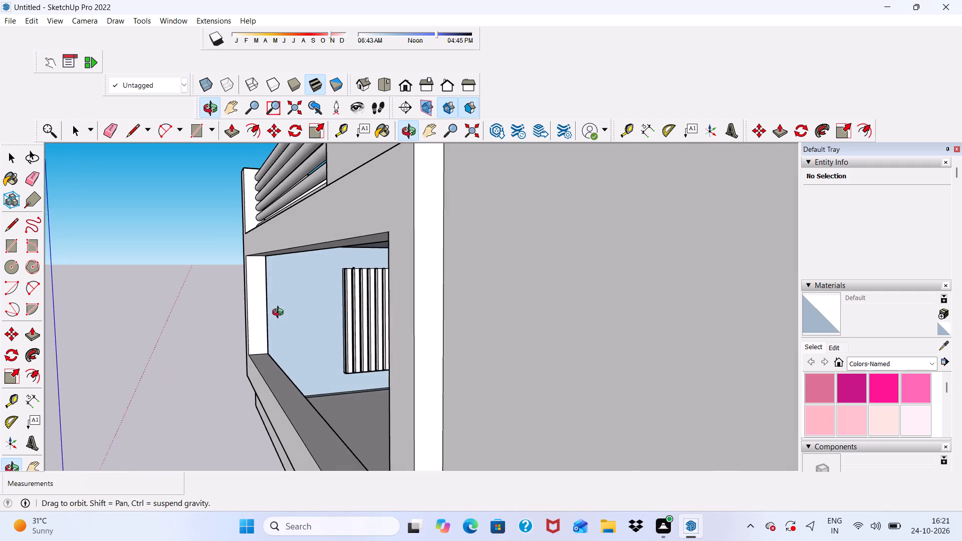
{"action": "middle_click_drag", "start_coordinate": [280, 314], "coordinate": [281, 314]}
{"action": "key", "text": "ctrl+z"}
{"action": "key", "text": "ctrl+z"}
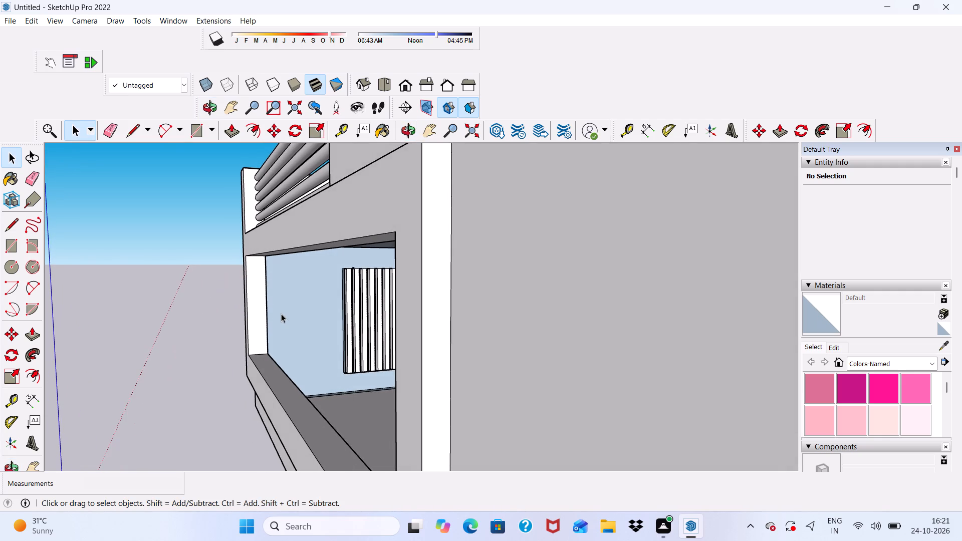
{"action": "key", "text": "ctrl+z"}
{"action": "key", "text": "ctrl+z"}
{"action": "key", "text": "ctrl+z"}
{"action": "key", "text": "ctrl+z"}
{"action": "key", "text": "ctrl+z"}
{"action": "key", "text": "ctrl+z"}
{"action": "key", "text": "ctrl+z"}
{"action": "key", "text": "ctrl+z"}
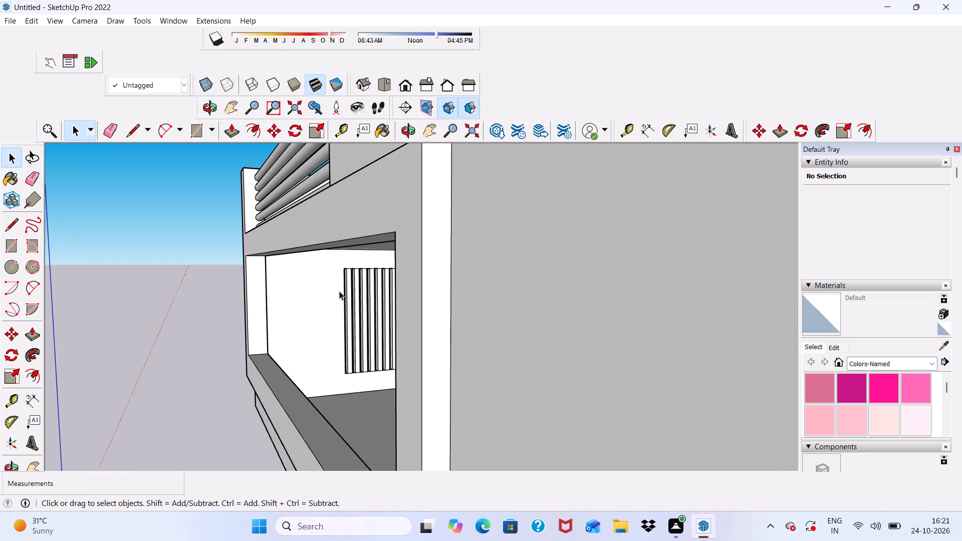
Undo one more of the recent edits.
{"action": "key", "text": "ctrl+z"}
Examine the balcony's side wall, the parapet slats and the plain rooftop block from several angles.
{"action": "scroll", "coordinate": [334, 291], "scroll_direction": "down", "scroll_amount": 10}
{"action": "middle_click_drag", "start_coordinate": [354, 337], "coordinate": [388, 324]}
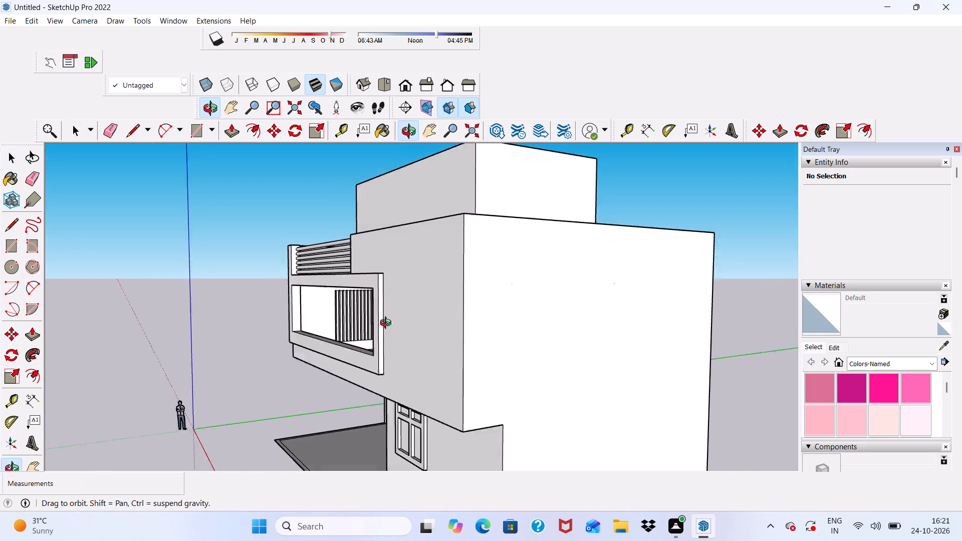
{"action": "middle_click_drag", "start_coordinate": [388, 324], "coordinate": [421, 304]}
{"action": "scroll", "coordinate": [316, 316], "scroll_direction": "up", "scroll_amount": 5}
{"action": "middle_click_drag", "start_coordinate": [326, 311], "coordinate": [362, 368]}
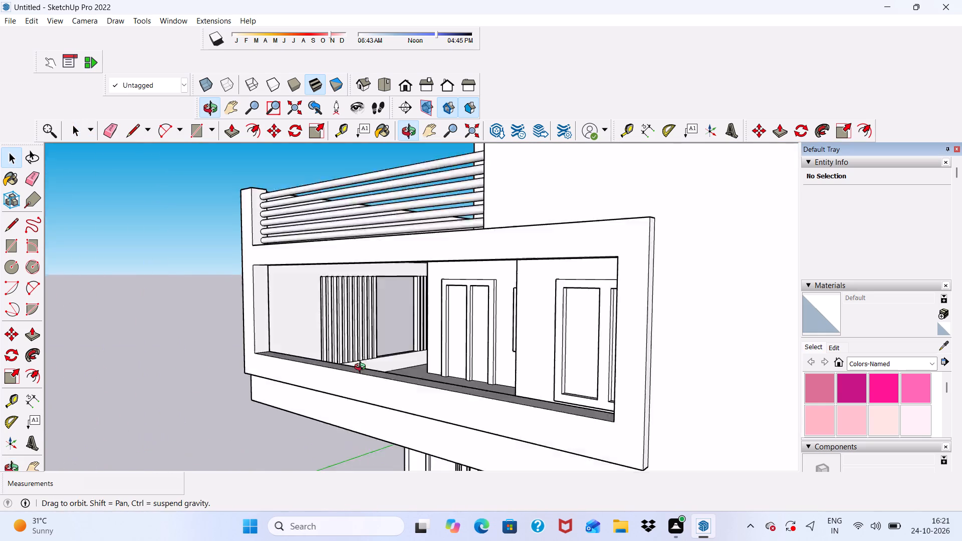
{"action": "middle_click_drag", "start_coordinate": [362, 368], "coordinate": [383, 390]}
{"action": "scroll", "coordinate": [422, 314], "scroll_direction": "down", "scroll_amount": 5}
{"action": "scroll", "coordinate": [539, 260], "scroll_direction": "up", "scroll_amount": 4}
{"action": "key", "text": "space"}
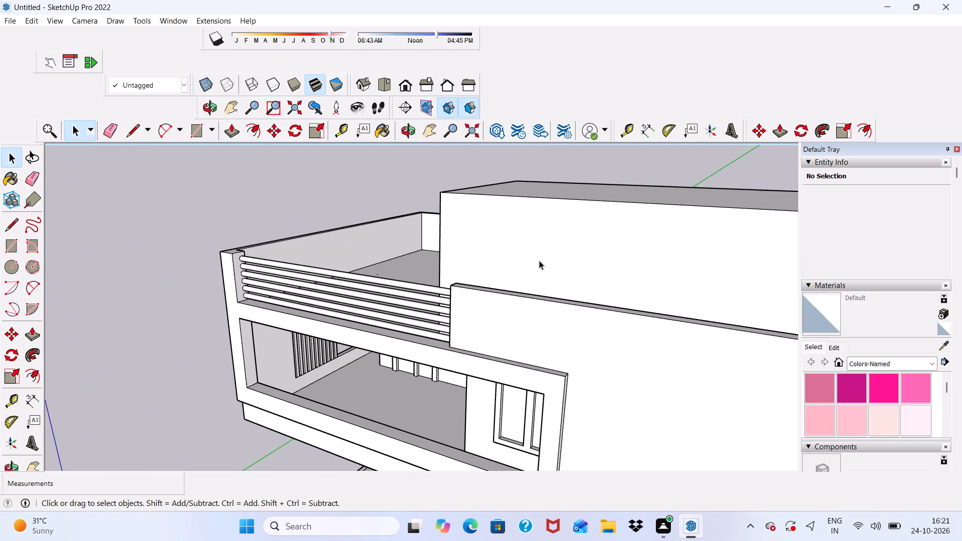
{"action": "scroll", "coordinate": [530, 270], "scroll_direction": "down", "scroll_amount": 5}
{"action": "middle_click_drag", "start_coordinate": [479, 363], "coordinate": [484, 338]}
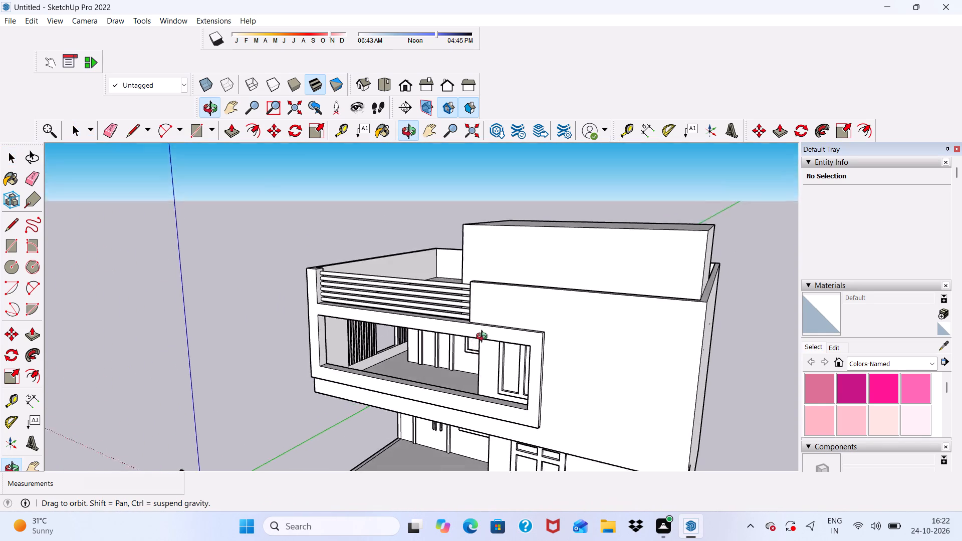
{"action": "middle_click_drag", "start_coordinate": [484, 338], "coordinate": [569, 324]}
{"action": "scroll", "coordinate": [556, 365], "scroll_direction": "up", "scroll_amount": 4}
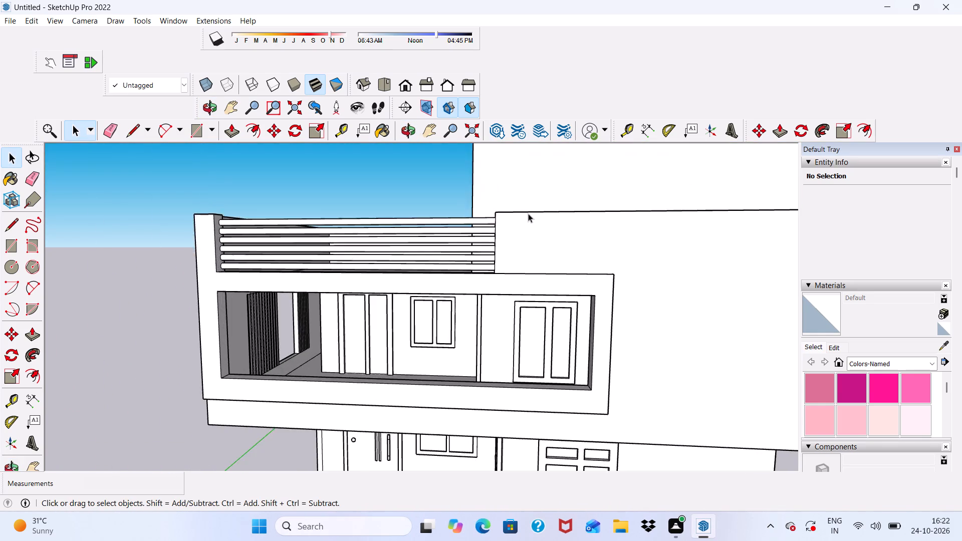
{"action": "scroll", "coordinate": [528, 213], "scroll_direction": "down", "scroll_amount": 5}
{"action": "scroll", "coordinate": [212, 200], "scroll_direction": "up", "scroll_amount": 1}
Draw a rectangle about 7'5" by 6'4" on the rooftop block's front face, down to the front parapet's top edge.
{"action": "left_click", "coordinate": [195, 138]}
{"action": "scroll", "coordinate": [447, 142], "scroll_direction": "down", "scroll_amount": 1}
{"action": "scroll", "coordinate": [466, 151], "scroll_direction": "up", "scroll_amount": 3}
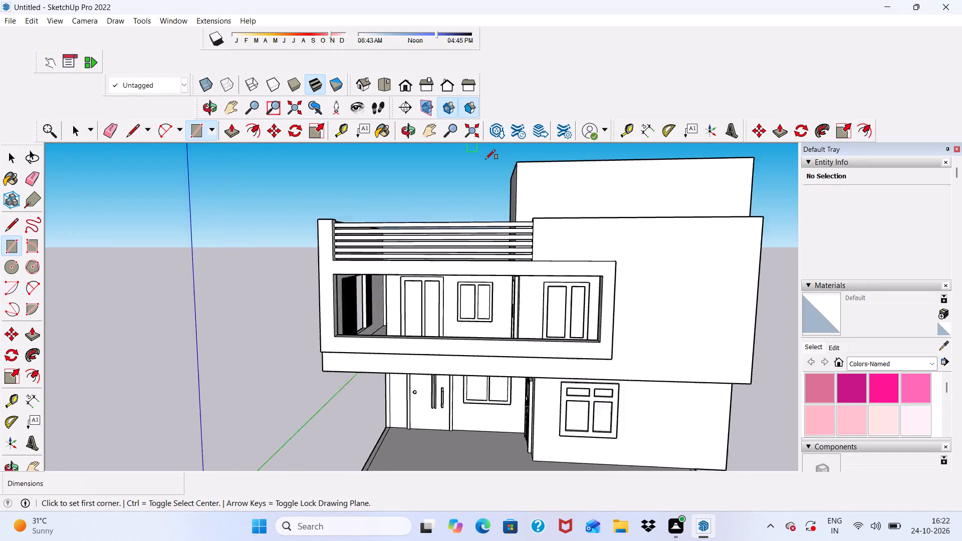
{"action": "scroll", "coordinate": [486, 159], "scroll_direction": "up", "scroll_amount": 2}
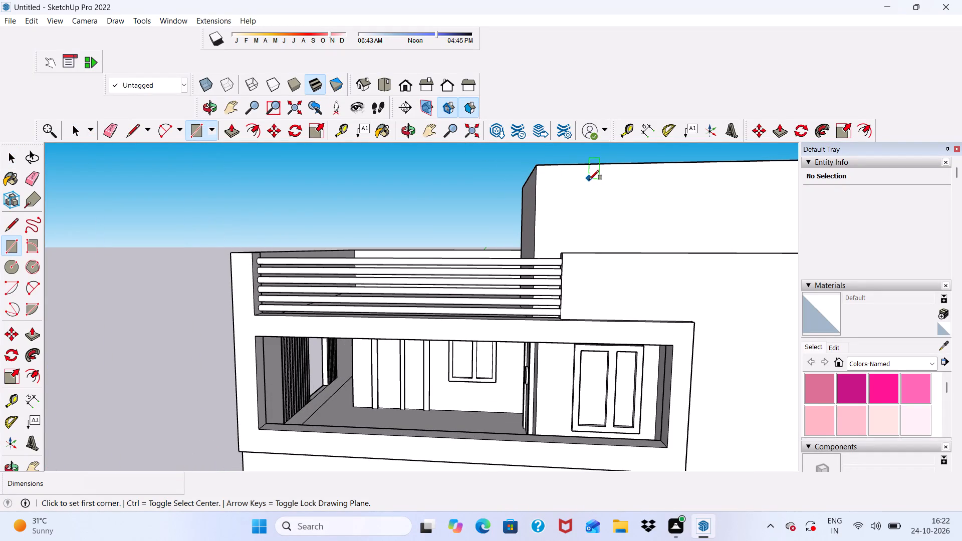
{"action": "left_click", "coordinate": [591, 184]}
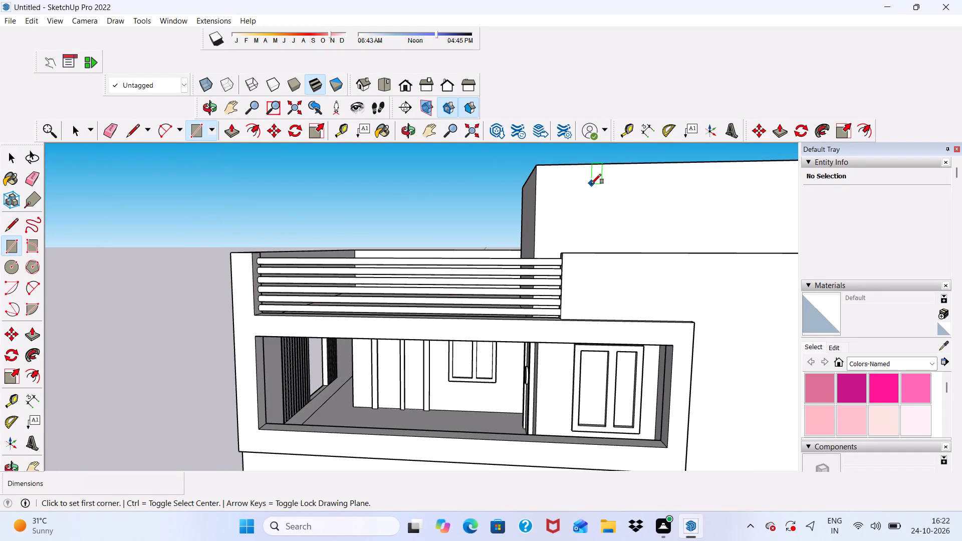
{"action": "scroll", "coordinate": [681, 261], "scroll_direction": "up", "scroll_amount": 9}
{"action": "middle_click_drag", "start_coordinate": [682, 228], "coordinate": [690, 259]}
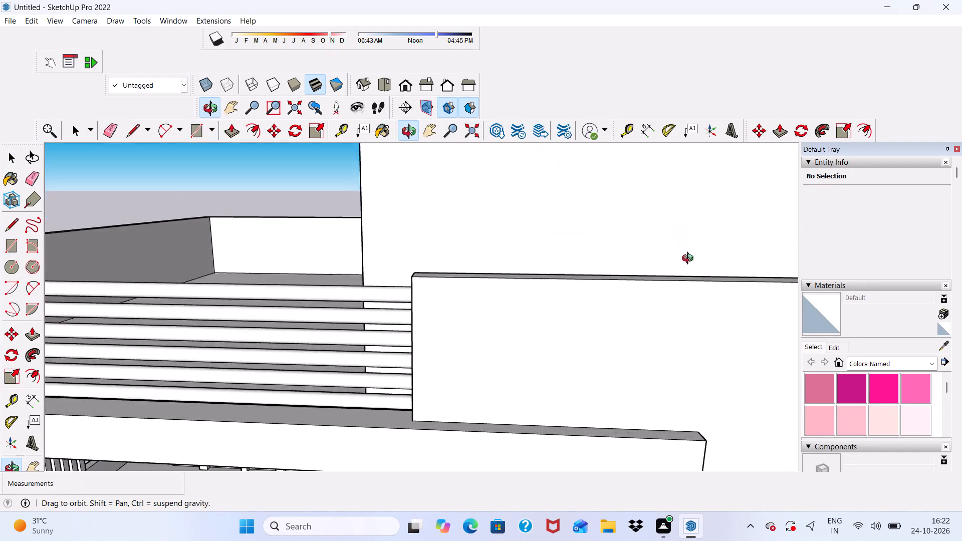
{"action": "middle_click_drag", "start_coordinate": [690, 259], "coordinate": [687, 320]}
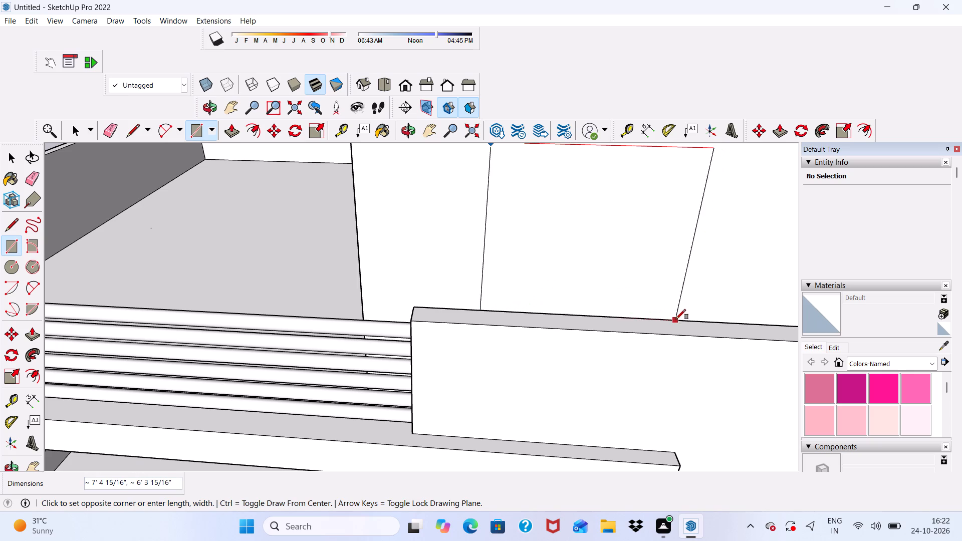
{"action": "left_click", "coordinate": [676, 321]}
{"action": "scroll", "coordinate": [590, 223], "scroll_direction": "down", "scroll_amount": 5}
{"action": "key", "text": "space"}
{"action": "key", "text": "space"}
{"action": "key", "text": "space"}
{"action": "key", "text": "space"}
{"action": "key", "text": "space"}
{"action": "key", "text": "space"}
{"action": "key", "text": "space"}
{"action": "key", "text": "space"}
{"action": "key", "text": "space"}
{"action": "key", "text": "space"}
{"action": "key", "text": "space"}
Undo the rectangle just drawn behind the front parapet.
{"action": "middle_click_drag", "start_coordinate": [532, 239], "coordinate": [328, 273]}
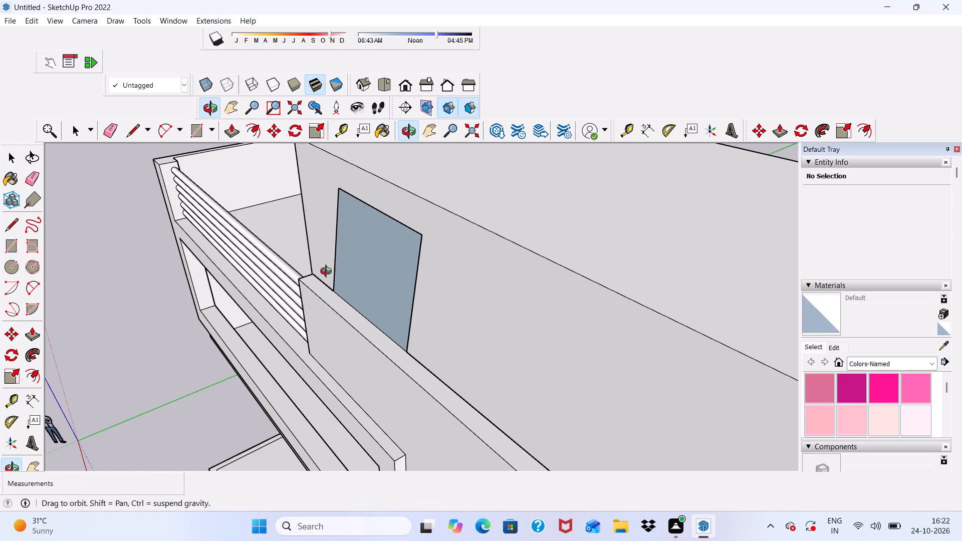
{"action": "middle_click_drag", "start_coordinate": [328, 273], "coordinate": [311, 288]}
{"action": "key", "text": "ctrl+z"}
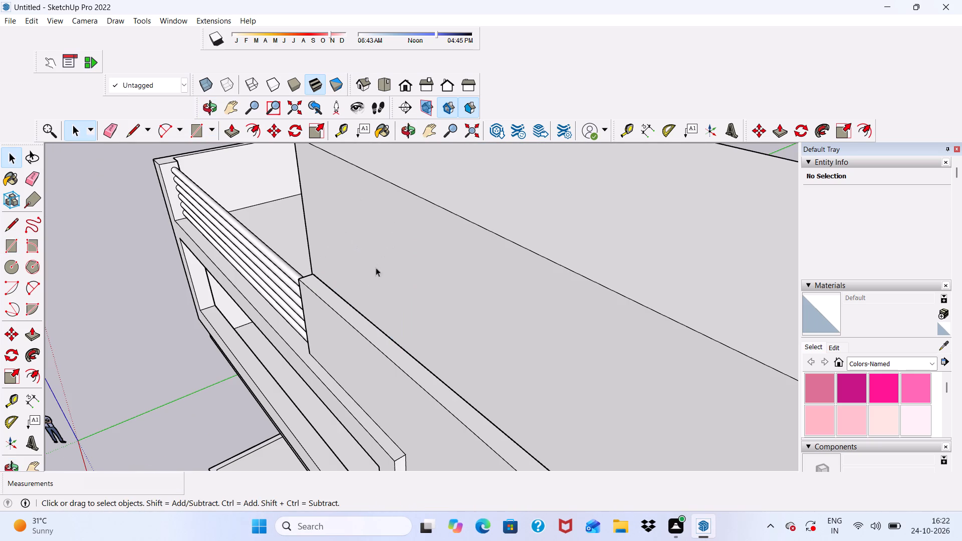
Push/Pull the rooftop block's front face inward to leave a gap behind the front parapet.
{"action": "middle_click_drag", "start_coordinate": [367, 279], "coordinate": [295, 264]}
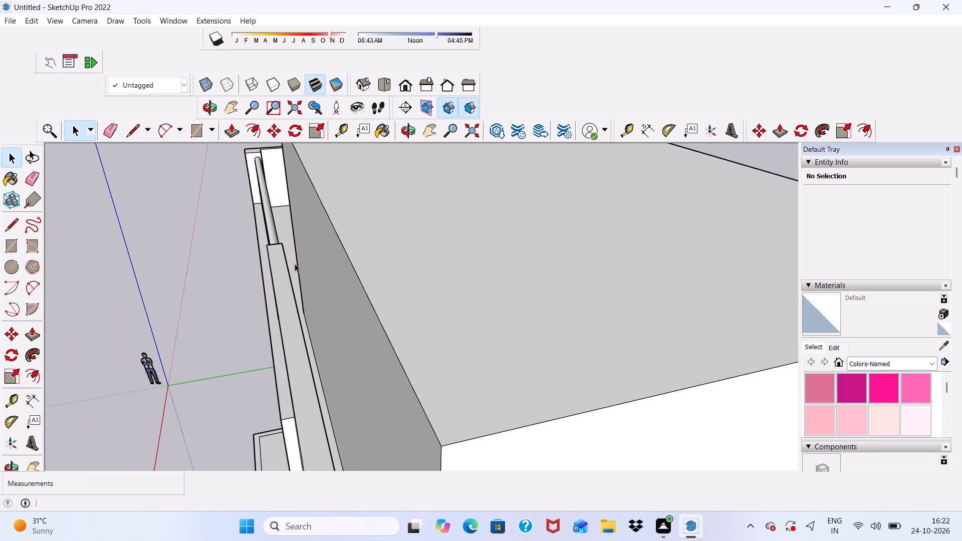
{"action": "left_click", "coordinate": [319, 272]}
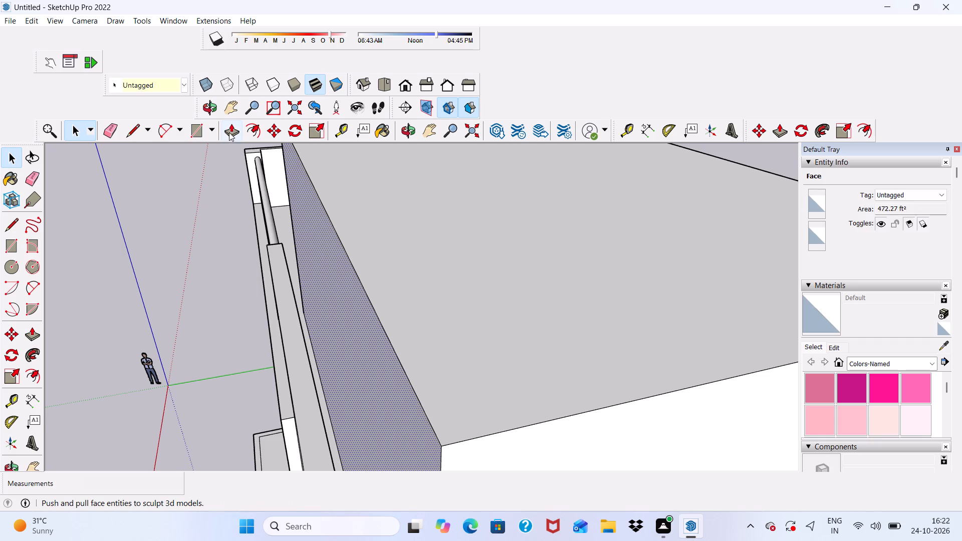
{"action": "left_click", "coordinate": [229, 131]}
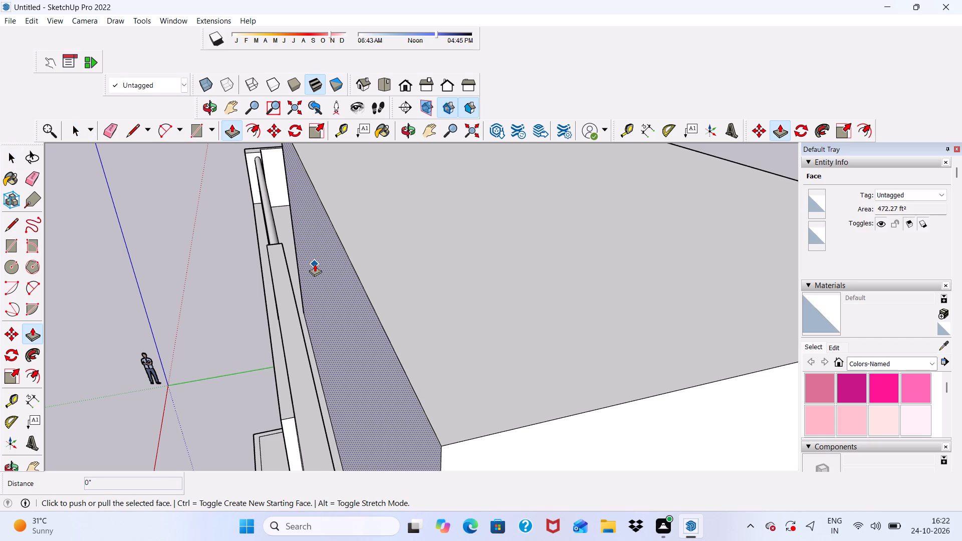
{"action": "left_click", "coordinate": [315, 264]}
{"action": "left_click_drag", "start_coordinate": [315, 264], "coordinate": [327, 256]}
{"action": "left_click", "coordinate": [327, 256]}
{"action": "key", "text": "ctrl+z"}
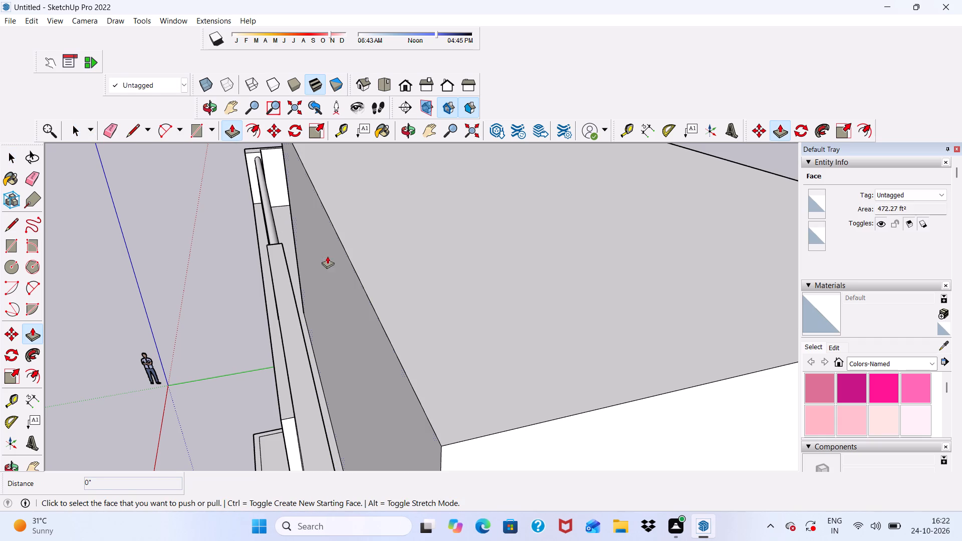
{"action": "left_click_drag", "start_coordinate": [326, 261], "coordinate": [372, 246]}
{"action": "left_click", "coordinate": [372, 246]}
{"action": "scroll", "coordinate": [371, 245], "scroll_direction": "down", "scroll_amount": 5}
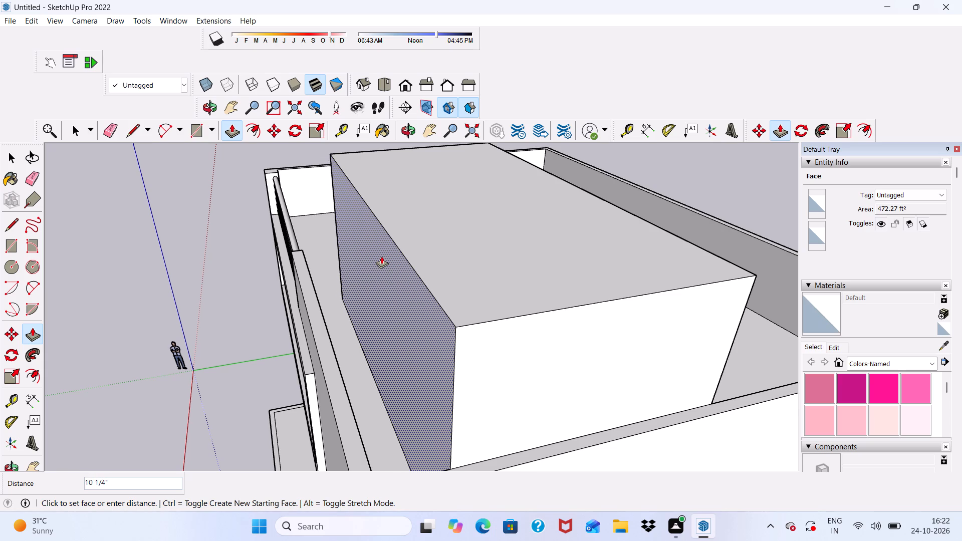
{"action": "left_click_drag", "start_coordinate": [381, 256], "coordinate": [387, 256]}
{"action": "scroll", "coordinate": [380, 264], "scroll_direction": "left", "scroll_amount": 1}
{"action": "scroll", "coordinate": [357, 288], "scroll_direction": "down", "scroll_amount": 4}
{"action": "middle_click_drag", "start_coordinate": [326, 329], "coordinate": [535, 312]}
{"action": "key", "text": "space"}
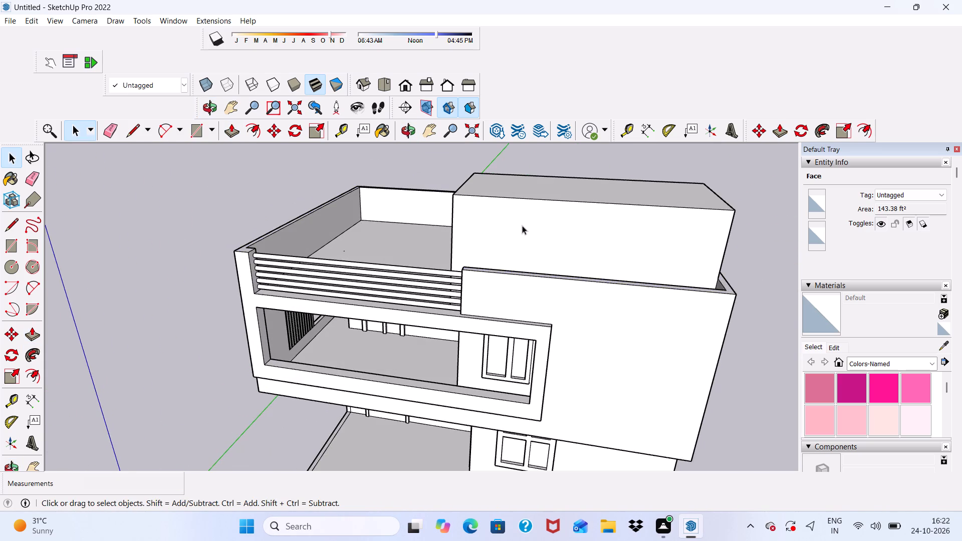
Draw an upright window rectangle of about 55 sq ft on the rooftop block's front face, near its slatted-parapet end.
{"action": "scroll", "coordinate": [518, 225], "scroll_direction": "up", "scroll_amount": 3}
{"action": "scroll", "coordinate": [518, 225], "scroll_direction": "down", "scroll_amount": 3}
{"action": "middle_click_drag", "start_coordinate": [517, 227], "coordinate": [566, 205]}
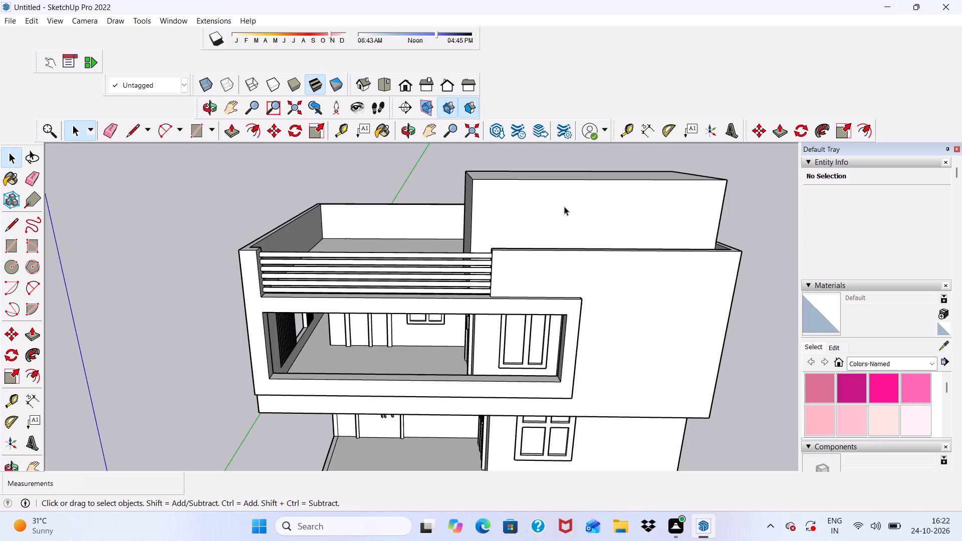
{"action": "scroll", "coordinate": [509, 231], "scroll_direction": "down", "scroll_amount": 3}
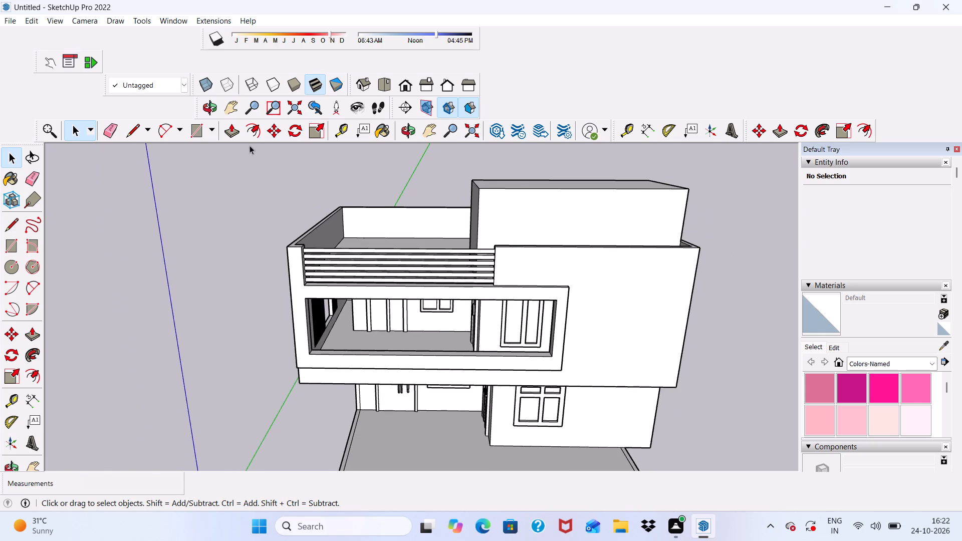
{"action": "left_click", "coordinate": [190, 133]}
{"action": "scroll", "coordinate": [505, 180], "scroll_direction": "up", "scroll_amount": 4}
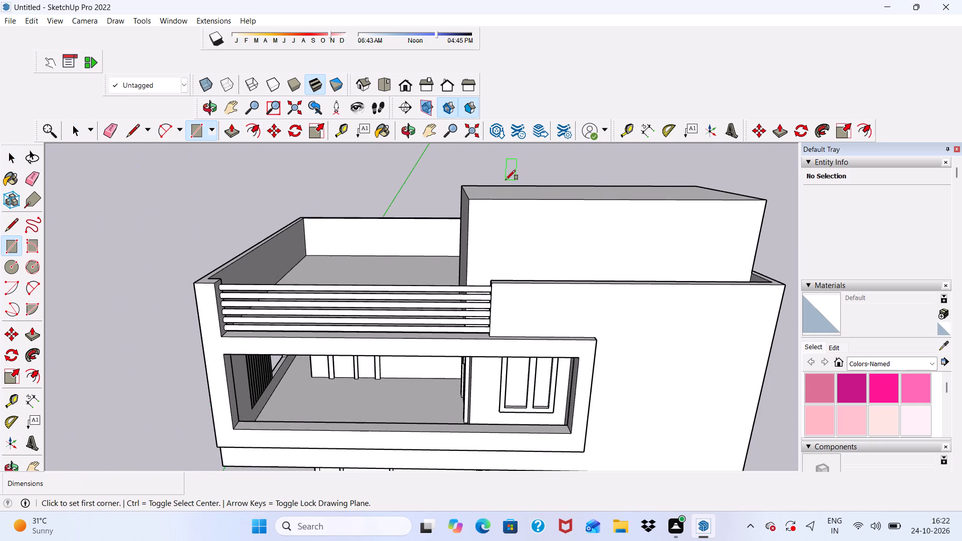
{"action": "scroll", "coordinate": [506, 212], "scroll_direction": "down", "scroll_amount": 1}
{"action": "middle_click_drag", "start_coordinate": [506, 235], "coordinate": [480, 267]}
{"action": "scroll", "coordinate": [484, 269], "scroll_direction": "up", "scroll_amount": 4}
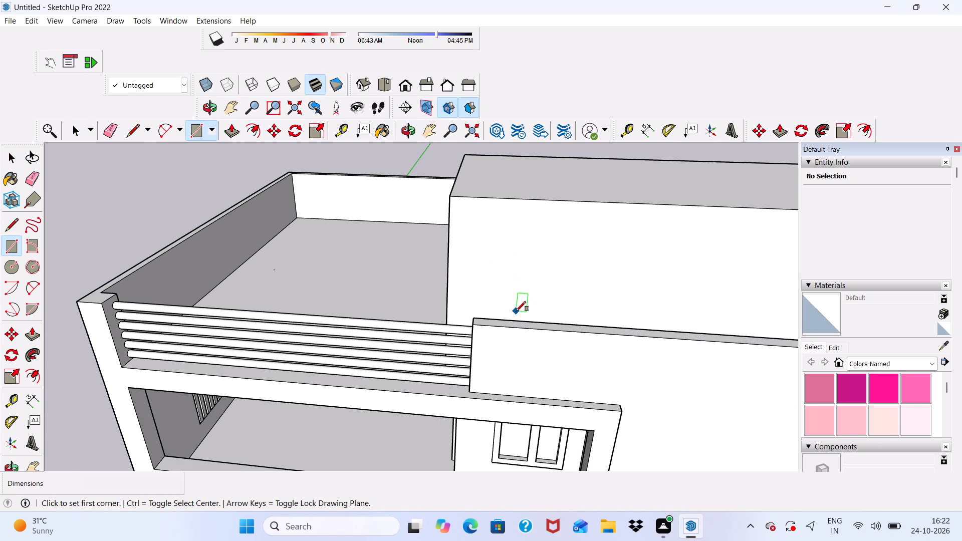
{"action": "left_click", "coordinate": [516, 311]}
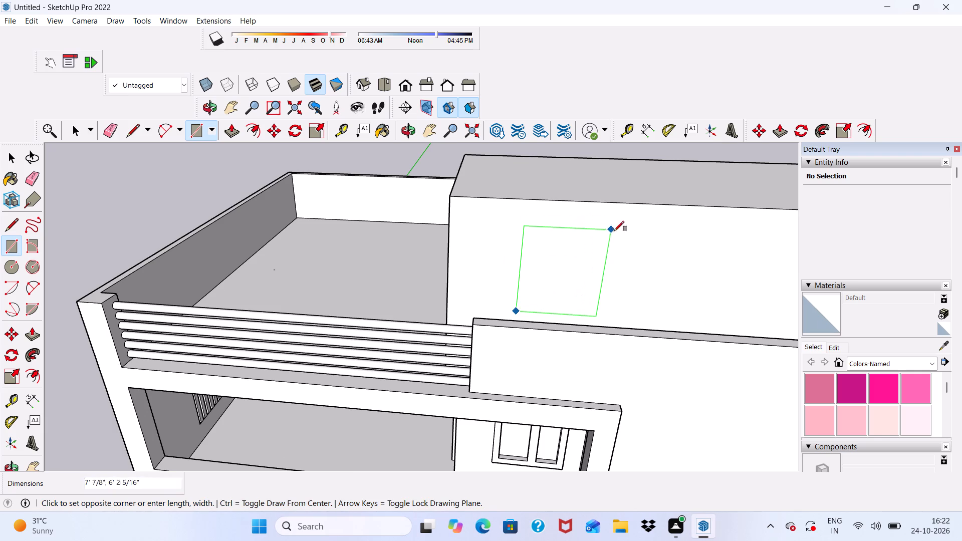
{"action": "left_click", "coordinate": [621, 215]}
{"action": "scroll", "coordinate": [620, 212], "scroll_direction": "down", "scroll_amount": 2}
{"action": "middle_click_drag", "start_coordinate": [620, 212], "coordinate": [614, 181]}
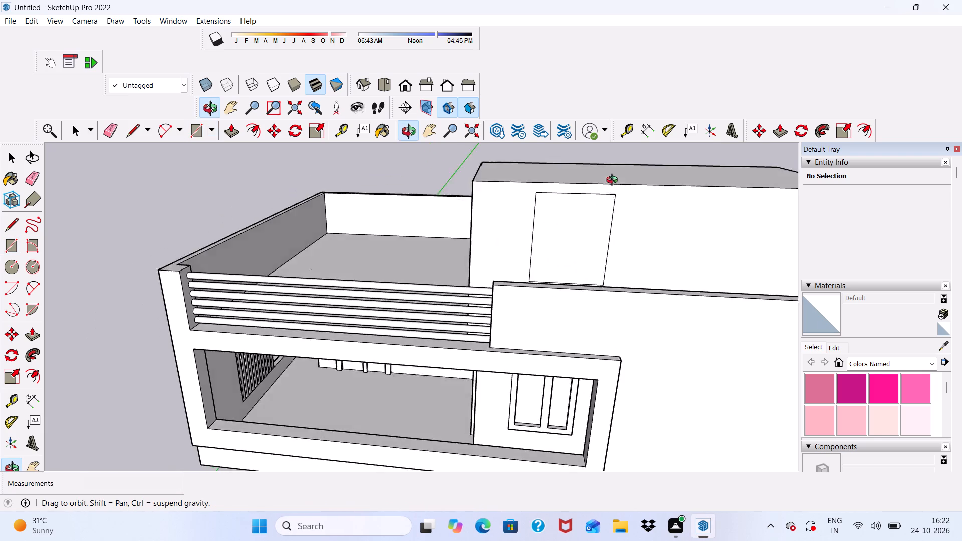
{"action": "middle_click_drag", "start_coordinate": [614, 181], "coordinate": [610, 153]}
{"action": "key", "text": "space"}
Offset the rooftop window rectangle's outline inward to form a narrow frame border.
{"action": "scroll", "coordinate": [551, 184], "scroll_direction": "up", "scroll_amount": 2}
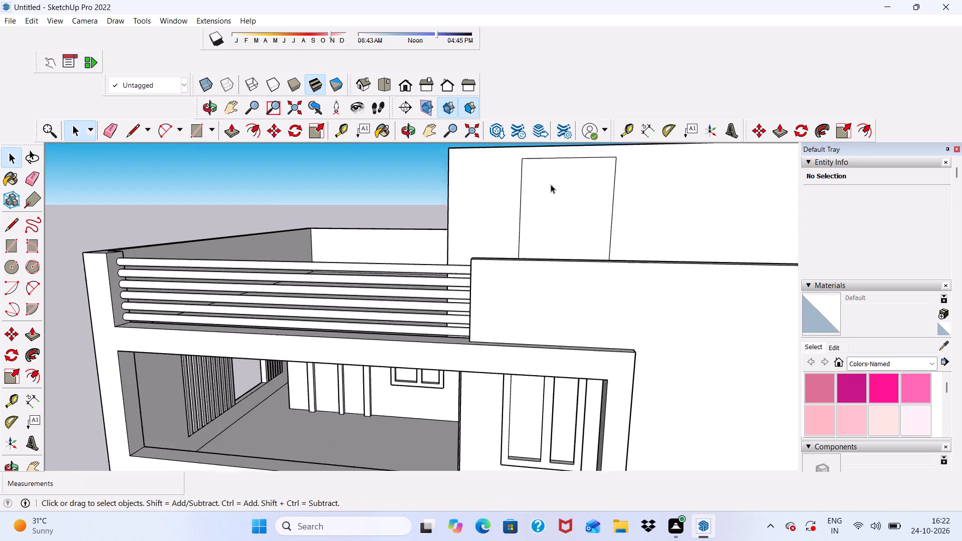
{"action": "scroll", "coordinate": [551, 184], "scroll_direction": "up", "scroll_amount": 2}
{"action": "scroll", "coordinate": [551, 184], "scroll_direction": "down", "scroll_amount": 4}
{"action": "middle_click_drag", "start_coordinate": [552, 177], "coordinate": [583, 214]}
{"action": "scroll", "coordinate": [212, 107], "scroll_direction": "up", "scroll_amount": 1}
{"action": "scroll", "coordinate": [226, 130], "scroll_direction": "down", "scroll_amount": 1}
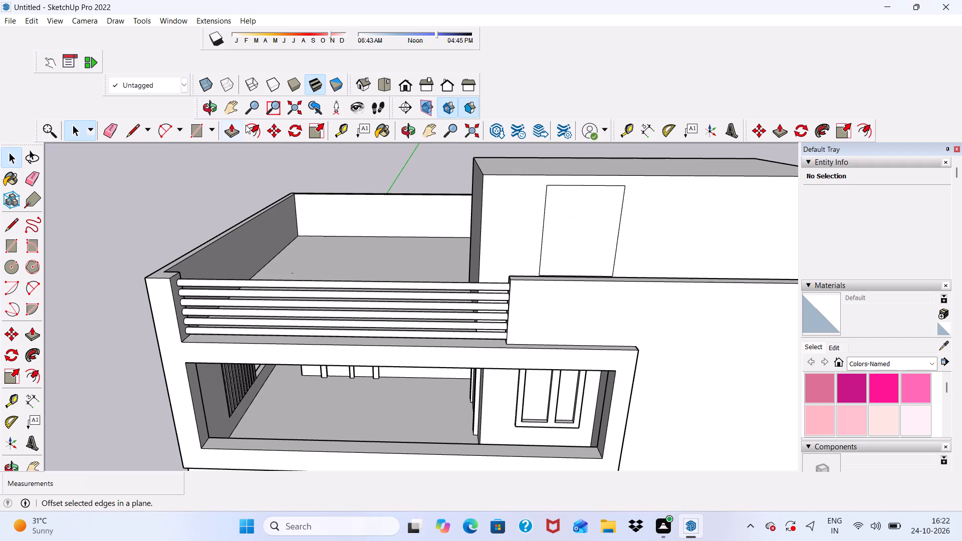
{"action": "left_click", "coordinate": [253, 128]}
{"action": "left_click", "coordinate": [549, 230]}
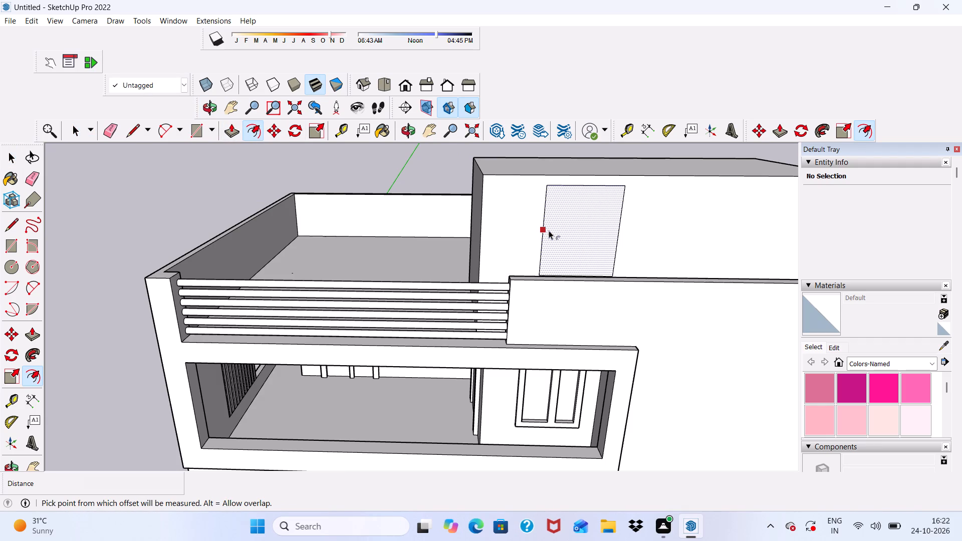
{"action": "left_click", "coordinate": [549, 246]}
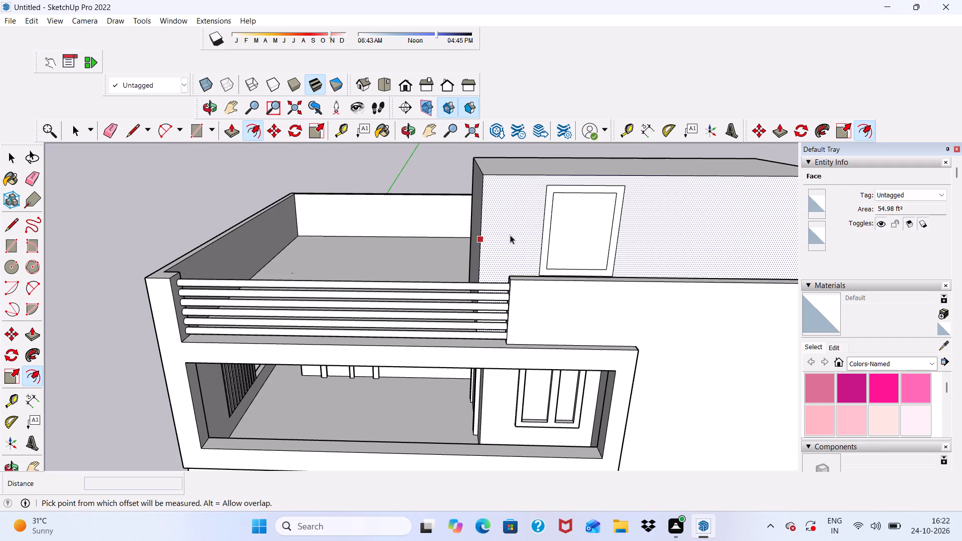
{"action": "key", "text": "space"}
Draw a mullion rectangle about 6 5/8" by 7'7" down the middle of the rooftop window, from the inner top edge to the outer bottom edge.
{"action": "left_click", "coordinate": [193, 137]}
{"action": "scroll", "coordinate": [617, 145], "scroll_direction": "up", "scroll_amount": 3}
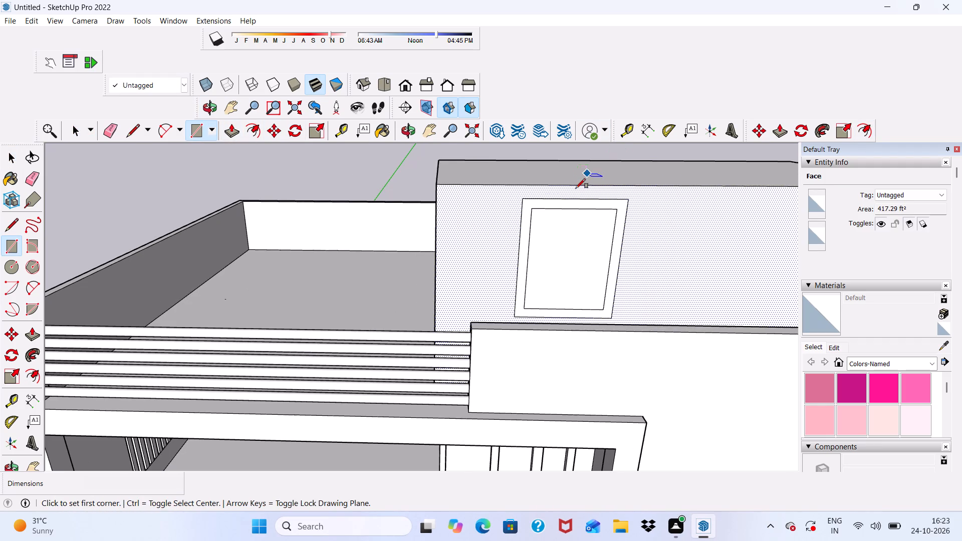
{"action": "left_click", "coordinate": [574, 209]}
{"action": "scroll", "coordinate": [565, 267], "scroll_direction": "down", "scroll_amount": 4}
{"action": "scroll", "coordinate": [581, 269], "scroll_direction": "up", "scroll_amount": 5}
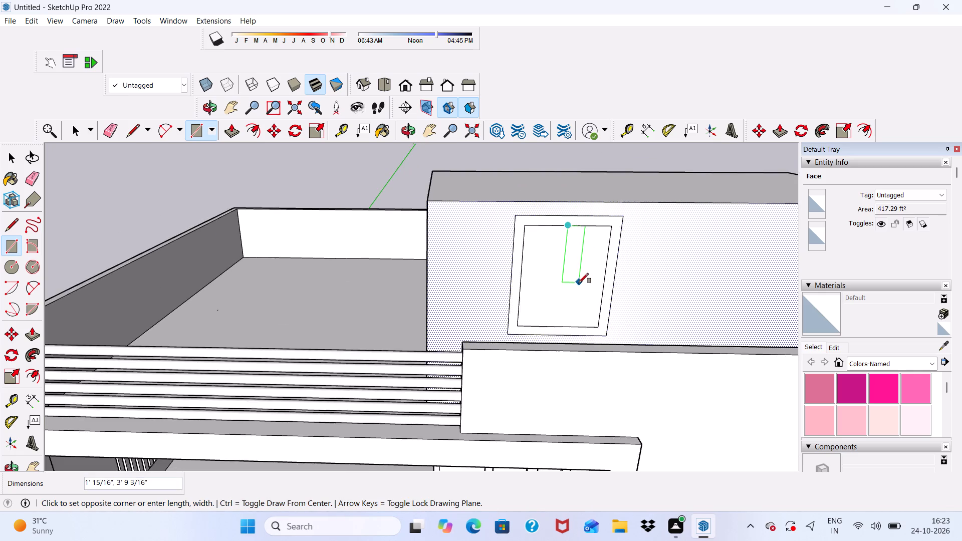
{"action": "scroll", "coordinate": [579, 283], "scroll_direction": "up", "scroll_amount": 5}
{"action": "scroll", "coordinate": [565, 234], "scroll_direction": "down", "scroll_amount": 5}
{"action": "scroll", "coordinate": [557, 343], "scroll_direction": "up", "scroll_amount": 5}
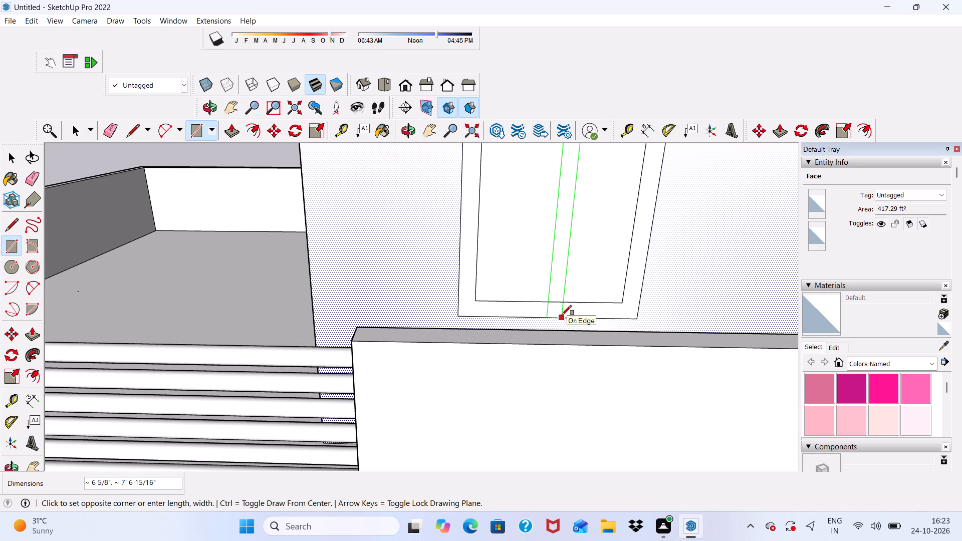
{"action": "left_click", "coordinate": [562, 315]}
{"action": "scroll", "coordinate": [533, 276], "scroll_direction": "down", "scroll_amount": 4}
{"action": "key", "text": "space"}
Erase the short edges separating the mullion from the bottom and top of the rooftop window's frame.
{"action": "left_click", "coordinate": [106, 129]}
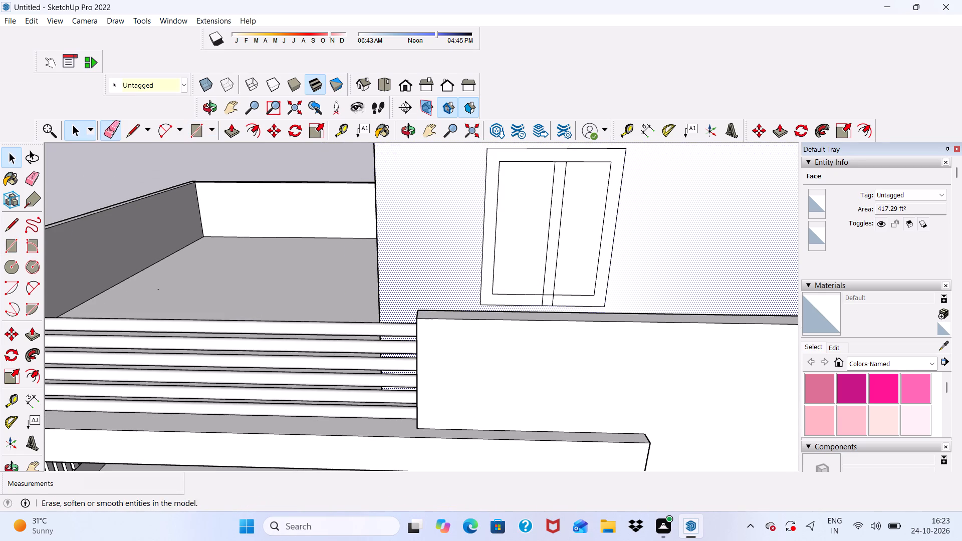
{"action": "scroll", "coordinate": [498, 290], "scroll_direction": "up", "scroll_amount": 10}
{"action": "left_click_drag", "start_coordinate": [546, 310], "coordinate": [544, 328]}
{"action": "left_click_drag", "start_coordinate": [548, 323], "coordinate": [562, 327]}
{"action": "left_click_drag", "start_coordinate": [532, 330], "coordinate": [511, 332]}
{"action": "scroll", "coordinate": [506, 326], "scroll_direction": "down", "scroll_amount": 13}
{"action": "scroll", "coordinate": [536, 197], "scroll_direction": "up", "scroll_amount": 10}
{"action": "left_click_drag", "start_coordinate": [512, 233], "coordinate": [512, 248]}
{"action": "key", "text": "space"}
Push/Pull the rooftop window's frame face outward by 6 inches.
{"action": "left_click", "coordinate": [507, 220]}
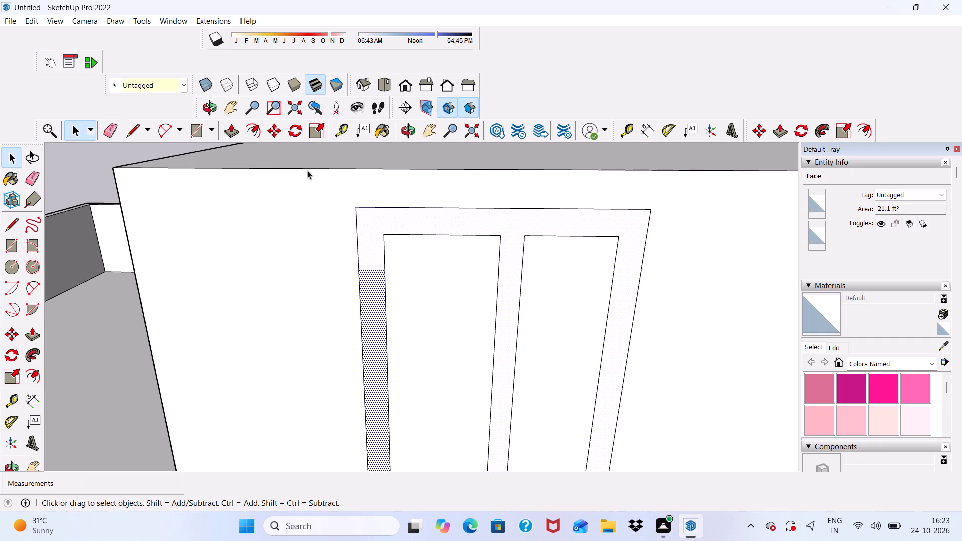
{"action": "left_click", "coordinate": [233, 131]}
{"action": "left_click", "coordinate": [485, 224]}
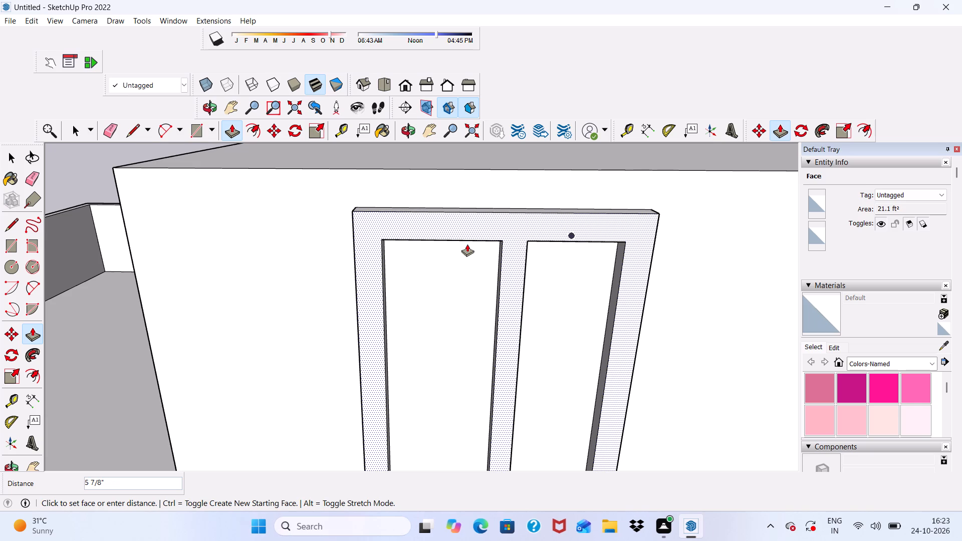
{"action": "key", "text": "6"}
{"action": "key", "text": "shift+quotedbl"}
{"action": "key", "text": "Return"}
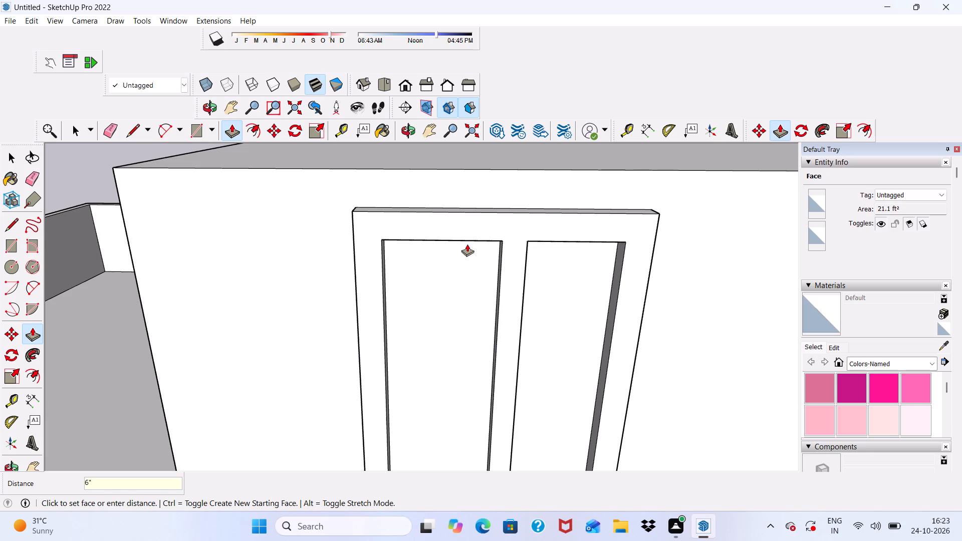
Inspect the extruded rooftop window frame and the house's front elevation.
{"action": "key", "text": "space"}
{"action": "scroll", "coordinate": [479, 260], "scroll_direction": "down", "scroll_amount": 5}
{"action": "scroll", "coordinate": [523, 329], "scroll_direction": "up", "scroll_amount": 1}
{"action": "scroll", "coordinate": [549, 261], "scroll_direction": "down", "scroll_amount": 7}
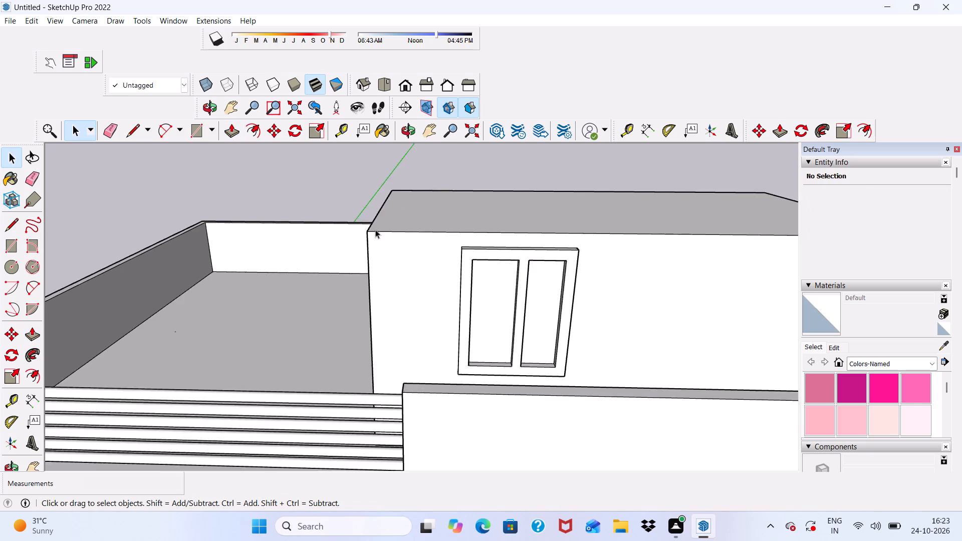
{"action": "scroll", "coordinate": [375, 229], "scroll_direction": "down", "scroll_amount": 2}
{"action": "middle_click", "coordinate": [389, 271]}
{"action": "left_click", "coordinate": [406, 83]}
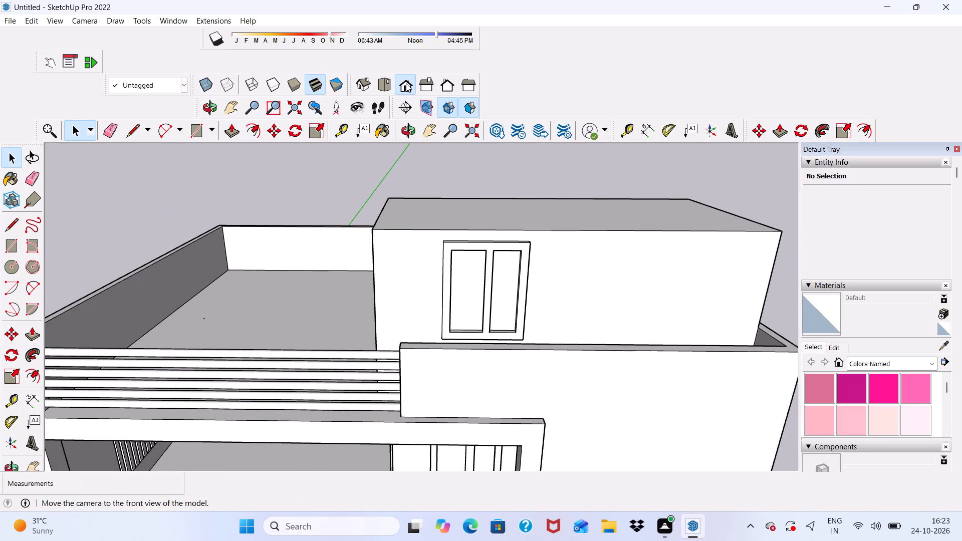
{"action": "scroll", "coordinate": [399, 183], "scroll_direction": "down", "scroll_amount": 10}
{"action": "scroll", "coordinate": [474, 174], "scroll_direction": "up", "scroll_amount": 8}
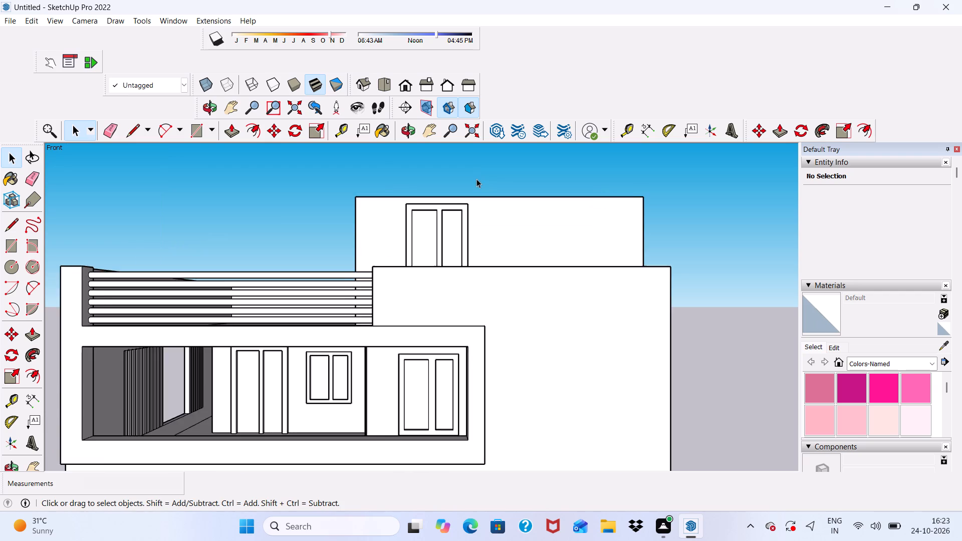
{"action": "scroll", "coordinate": [476, 181], "scroll_direction": "down", "scroll_amount": 1}
{"action": "middle_click_drag", "start_coordinate": [476, 194], "coordinate": [463, 246]}
{"action": "scroll", "coordinate": [464, 247], "scroll_direction": "up", "scroll_amount": 2}
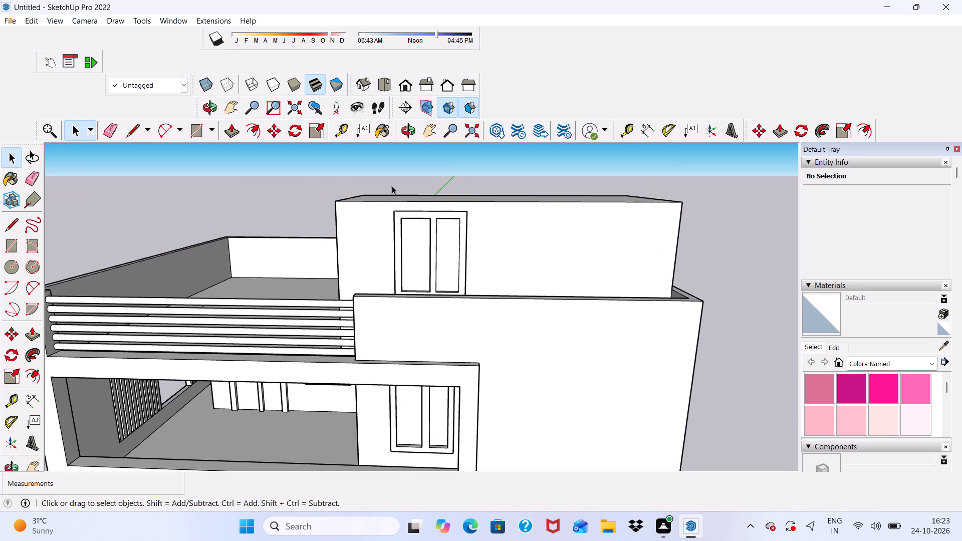
Draw a rectangle about 17'9" by 15' on the rooftop block's front wall, from its far upper corner to the base beside the window.
{"action": "left_click", "coordinate": [198, 128]}
{"action": "scroll", "coordinate": [666, 221], "scroll_direction": "up", "scroll_amount": 2}
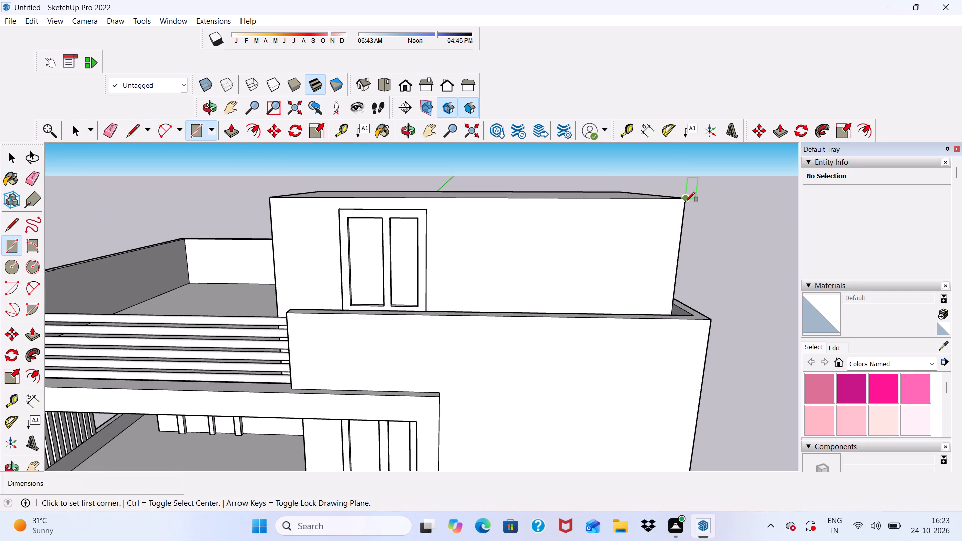
{"action": "left_click", "coordinate": [685, 202]}
{"action": "scroll", "coordinate": [537, 242], "scroll_direction": "down", "scroll_amount": 3}
{"action": "middle_click_drag", "start_coordinate": [501, 255], "coordinate": [501, 353]}
{"action": "scroll", "coordinate": [500, 353], "scroll_direction": "up", "scroll_amount": 7}
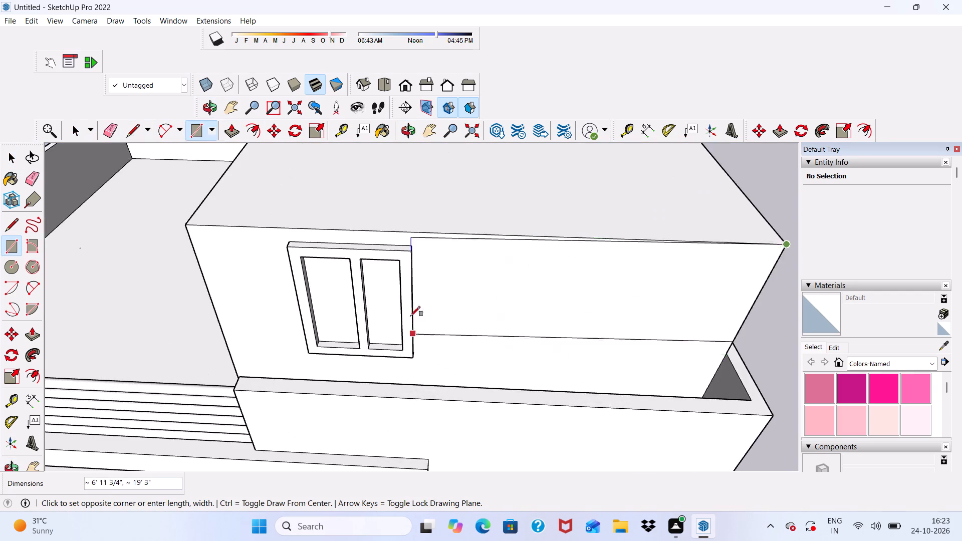
{"action": "scroll", "coordinate": [436, 277], "scroll_direction": "down", "scroll_amount": 3}
{"action": "scroll", "coordinate": [473, 309], "scroll_direction": "up", "scroll_amount": 4}
{"action": "middle_click_drag", "start_coordinate": [456, 278], "coordinate": [464, 345]}
{"action": "scroll", "coordinate": [459, 299], "scroll_direction": "up", "scroll_amount": 2}
{"action": "scroll", "coordinate": [447, 156], "scroll_direction": "down", "scroll_amount": 6}
{"action": "scroll", "coordinate": [446, 297], "scroll_direction": "up", "scroll_amount": 7}
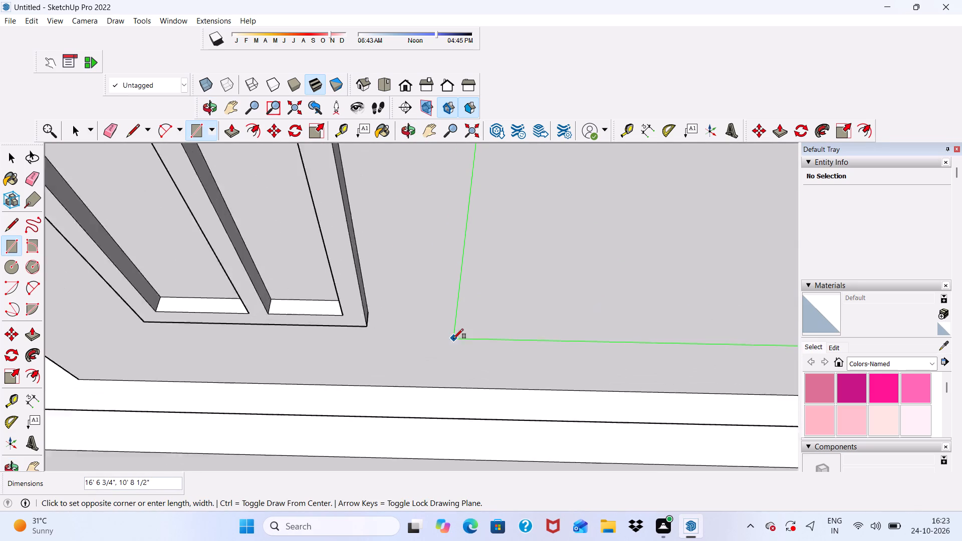
{"action": "scroll", "coordinate": [453, 339], "scroll_direction": "up", "scroll_amount": 2}
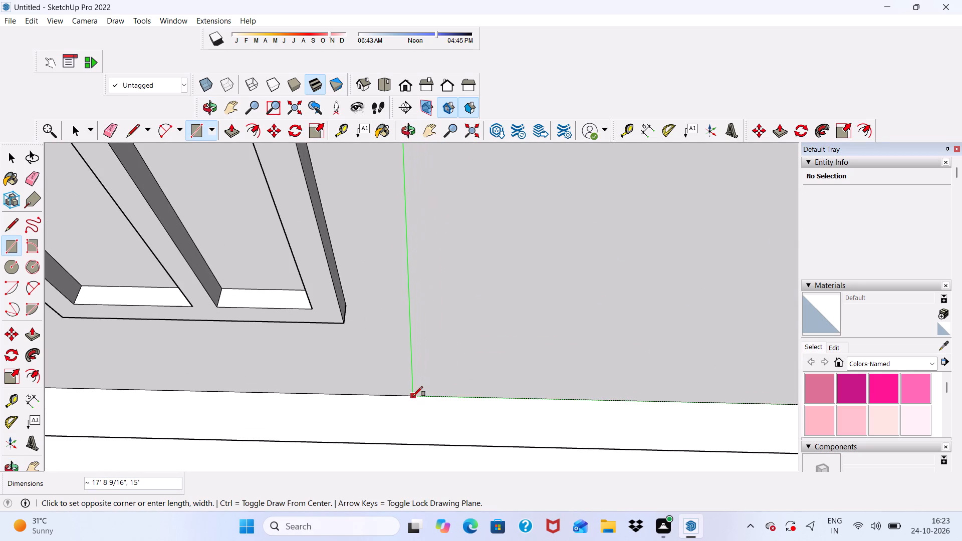
{"action": "left_click", "coordinate": [413, 396]}
{"action": "key", "text": "space"}
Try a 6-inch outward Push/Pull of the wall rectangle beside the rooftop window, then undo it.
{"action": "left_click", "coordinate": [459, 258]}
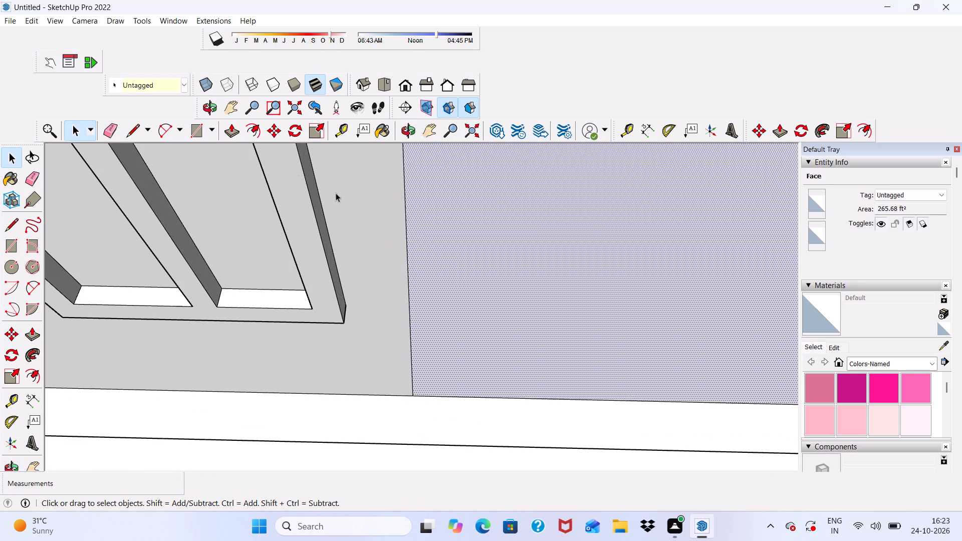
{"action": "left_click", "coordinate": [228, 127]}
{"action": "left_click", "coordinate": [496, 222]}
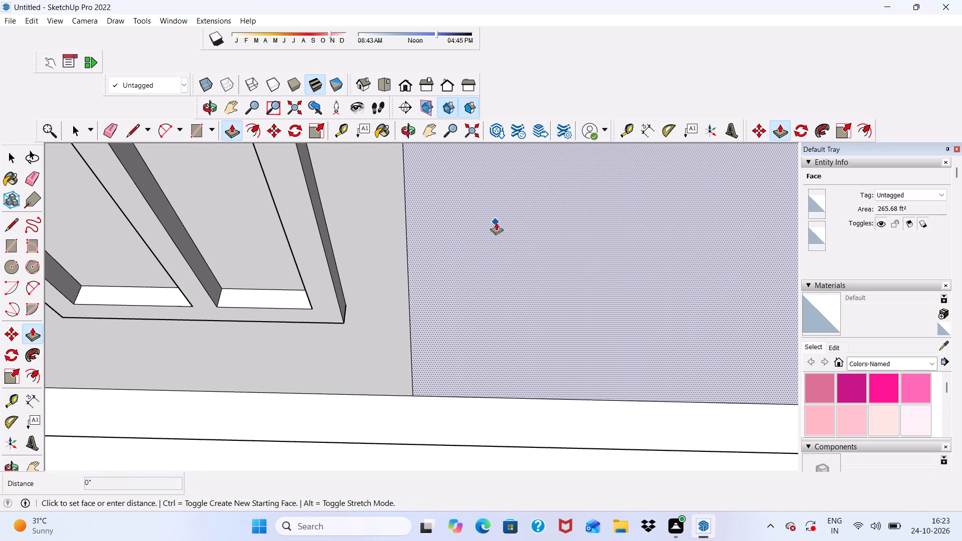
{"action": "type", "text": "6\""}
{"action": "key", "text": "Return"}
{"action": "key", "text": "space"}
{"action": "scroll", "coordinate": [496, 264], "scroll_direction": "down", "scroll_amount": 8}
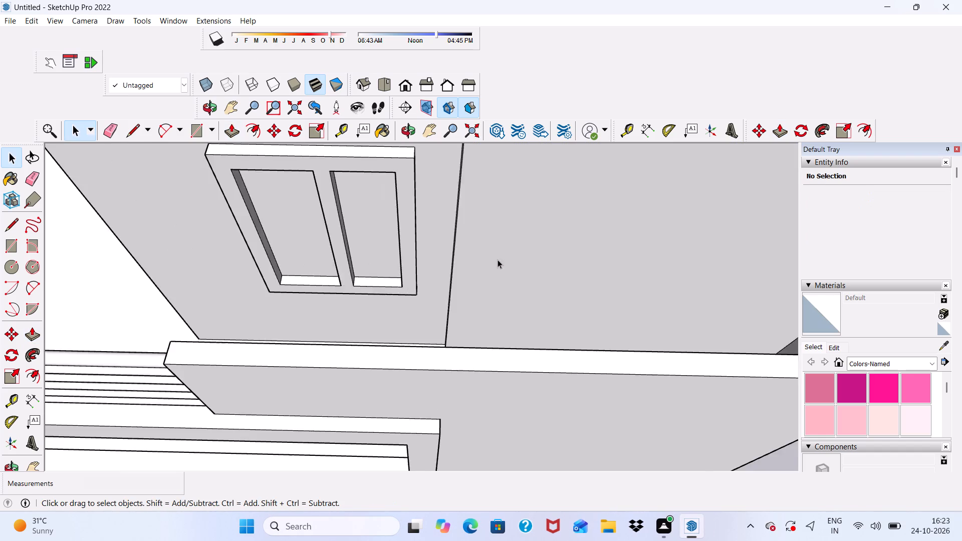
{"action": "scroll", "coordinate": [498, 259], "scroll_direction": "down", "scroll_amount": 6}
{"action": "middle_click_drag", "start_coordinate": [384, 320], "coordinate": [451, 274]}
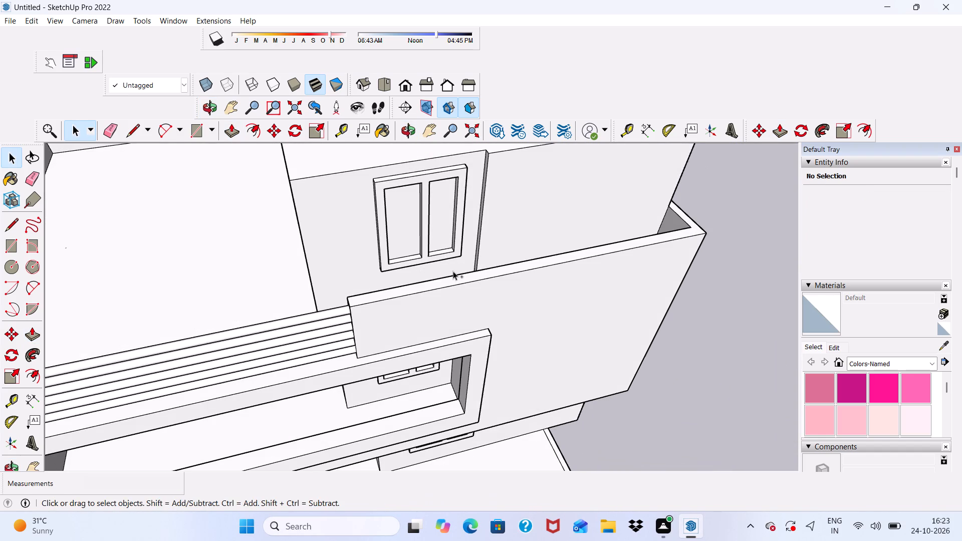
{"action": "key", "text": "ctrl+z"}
Push/Pull the wall rectangle beside the rooftop window outward by 6 inches.
{"action": "left_click", "coordinate": [502, 200]}
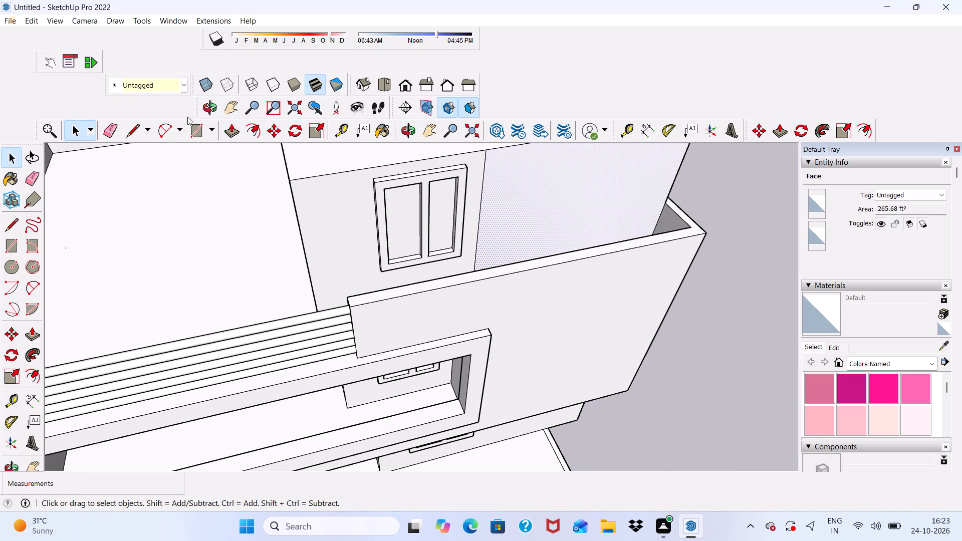
{"action": "left_click", "coordinate": [219, 130]}
{"action": "left_click", "coordinate": [231, 130]}
{"action": "left_click", "coordinate": [508, 184]}
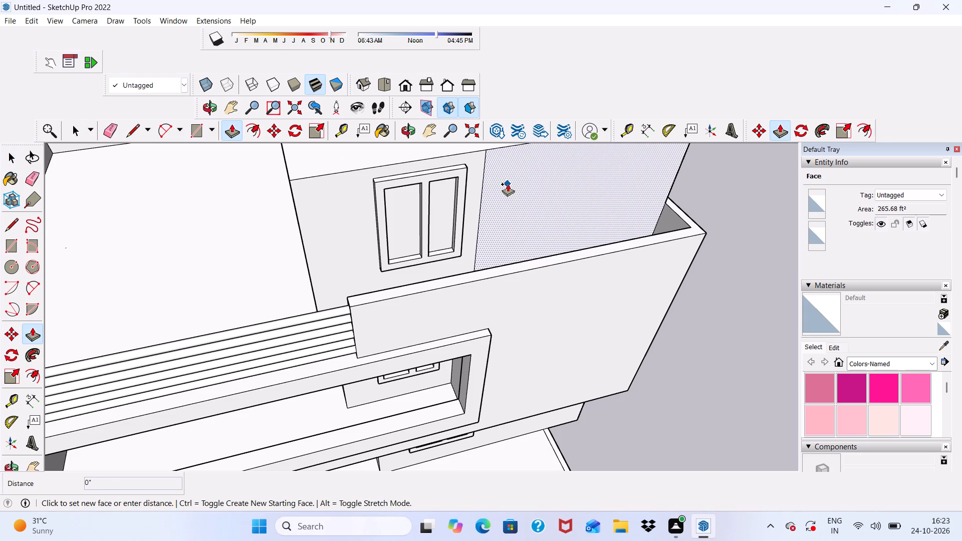
{"action": "type", "text": "6\""}
{"action": "key", "text": "Return"}
{"action": "key", "text": "space"}
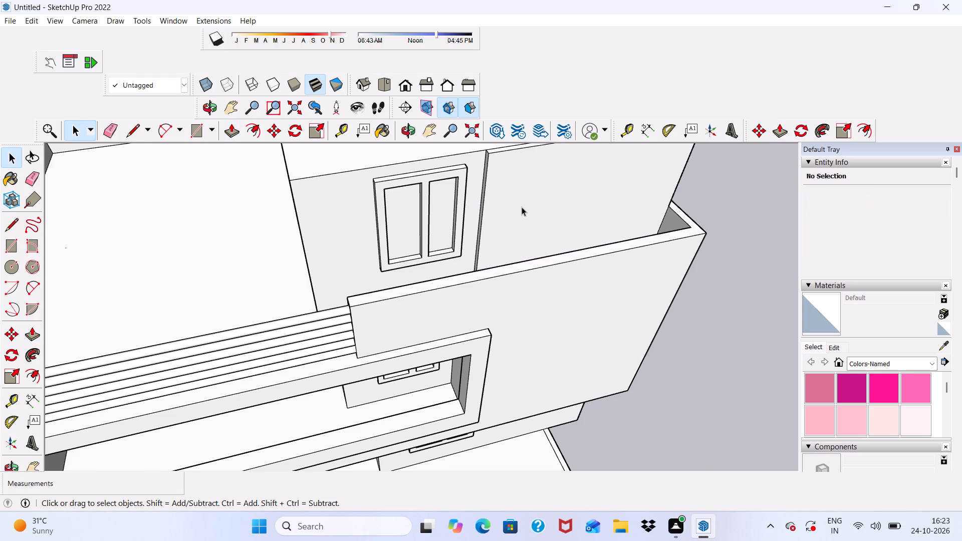
Examine the whole house from several angles with the projecting rooftop wall panel in place.
{"action": "scroll", "coordinate": [522, 207], "scroll_direction": "up", "scroll_amount": 5}
{"action": "scroll", "coordinate": [516, 229], "scroll_direction": "down", "scroll_amount": 6}
{"action": "middle_click_drag", "start_coordinate": [517, 250], "coordinate": [436, 157]}
{"action": "scroll", "coordinate": [419, 160], "scroll_direction": "up", "scroll_amount": 1}
{"action": "scroll", "coordinate": [395, 174], "scroll_direction": "down", "scroll_amount": 6}
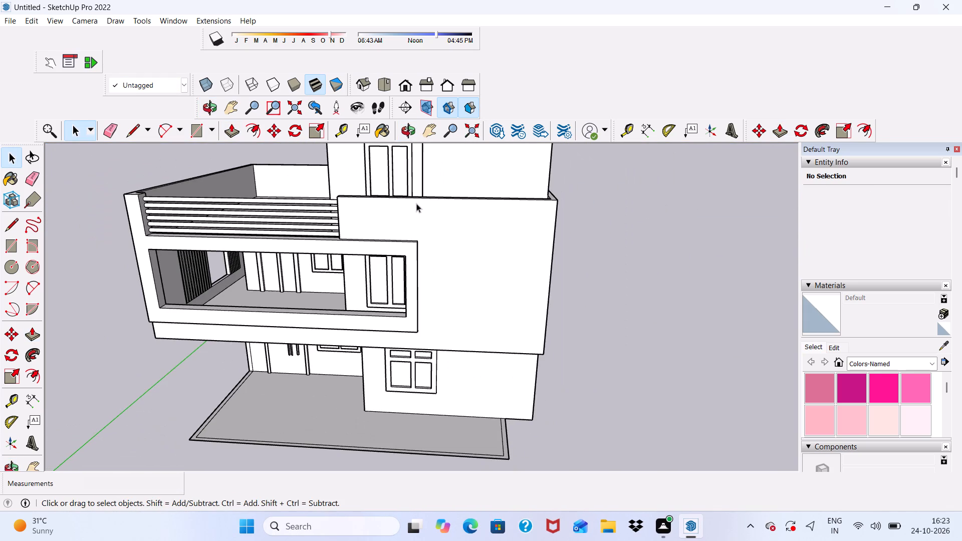
{"action": "middle_click_drag", "start_coordinate": [416, 203], "coordinate": [536, 228]}
{"action": "scroll", "coordinate": [484, 242], "scroll_direction": "down", "scroll_amount": 4}
{"action": "scroll", "coordinate": [392, 136], "scroll_direction": "up", "scroll_amount": 5}
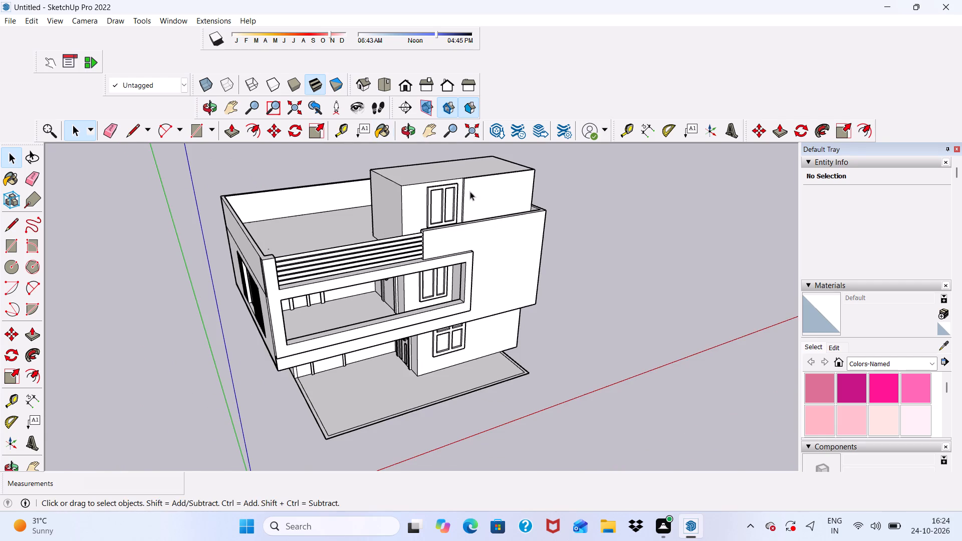
Push/Pull the rooftop block's top face upward by about 1'3".
{"action": "scroll", "coordinate": [470, 191], "scroll_direction": "up", "scroll_amount": 6}
{"action": "scroll", "coordinate": [477, 169], "scroll_direction": "down", "scroll_amount": 1}
{"action": "middle_click_drag", "start_coordinate": [477, 169], "coordinate": [454, 274]}
{"action": "left_click", "coordinate": [394, 195]}
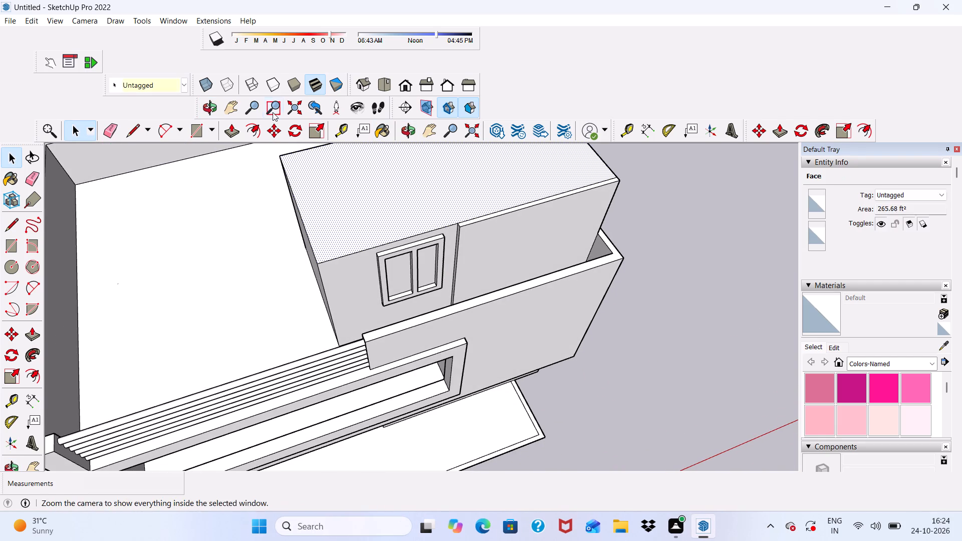
{"action": "left_click", "coordinate": [234, 131]}
{"action": "left_click", "coordinate": [384, 223]}
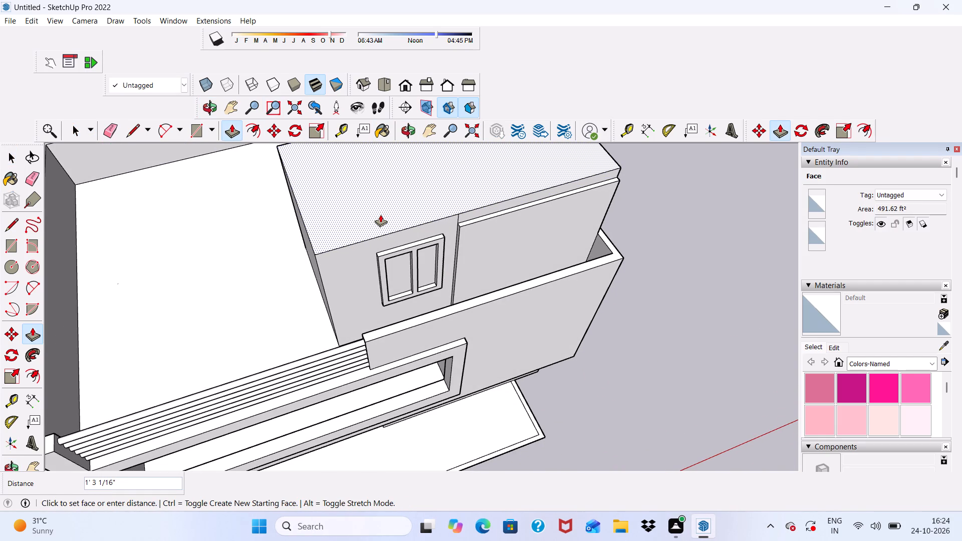
{"action": "left_click", "coordinate": [380, 214]}
{"action": "scroll", "coordinate": [425, 238], "scroll_direction": "down", "scroll_amount": 1}
{"action": "middle_click_drag", "start_coordinate": [436, 243], "coordinate": [299, 196]}
{"action": "scroll", "coordinate": [530, 209], "scroll_direction": "up", "scroll_amount": 4}
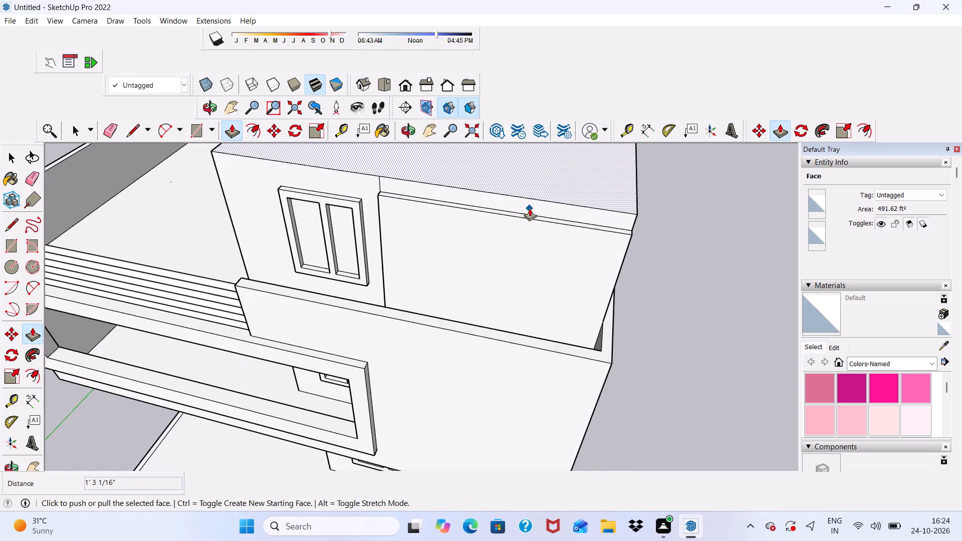
{"action": "scroll", "coordinate": [465, 192], "scroll_direction": "up", "scroll_amount": 14}
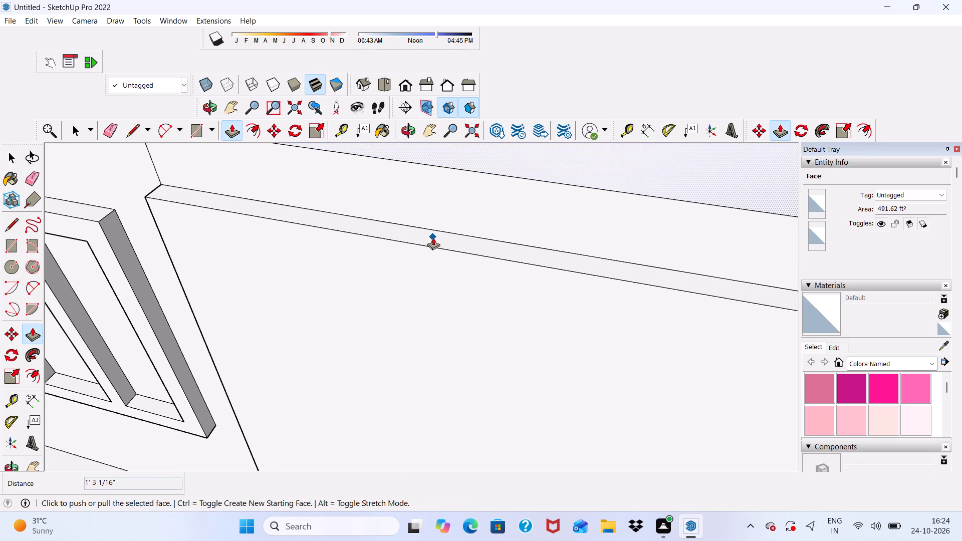
{"action": "key", "text": "space"}
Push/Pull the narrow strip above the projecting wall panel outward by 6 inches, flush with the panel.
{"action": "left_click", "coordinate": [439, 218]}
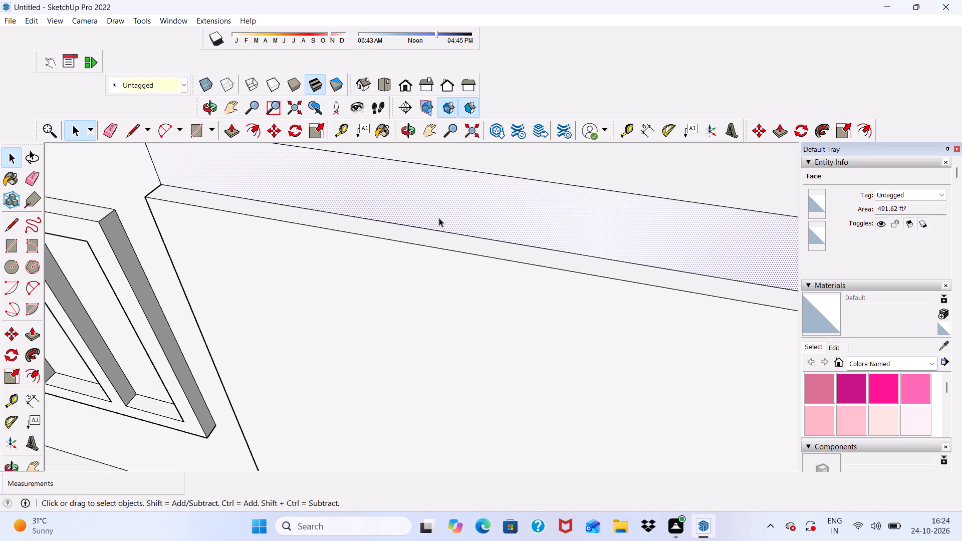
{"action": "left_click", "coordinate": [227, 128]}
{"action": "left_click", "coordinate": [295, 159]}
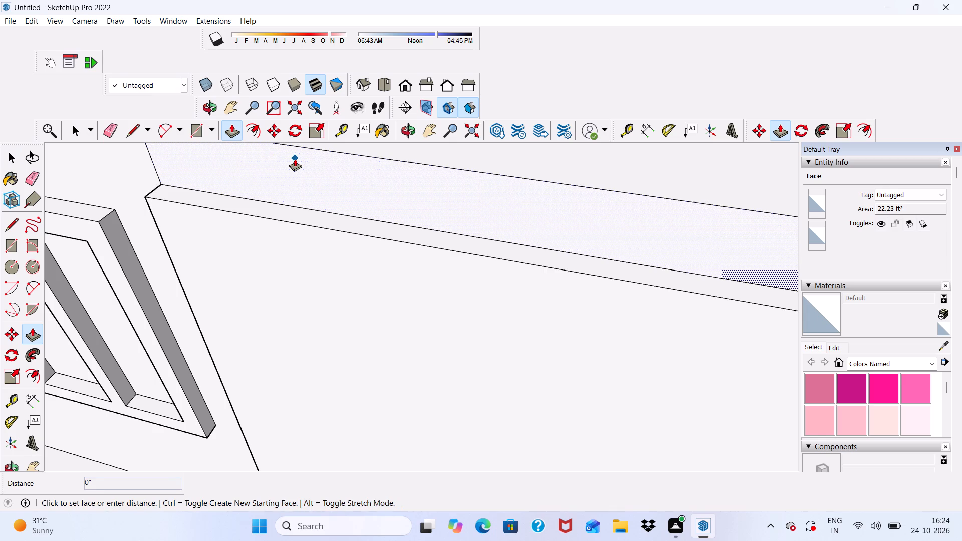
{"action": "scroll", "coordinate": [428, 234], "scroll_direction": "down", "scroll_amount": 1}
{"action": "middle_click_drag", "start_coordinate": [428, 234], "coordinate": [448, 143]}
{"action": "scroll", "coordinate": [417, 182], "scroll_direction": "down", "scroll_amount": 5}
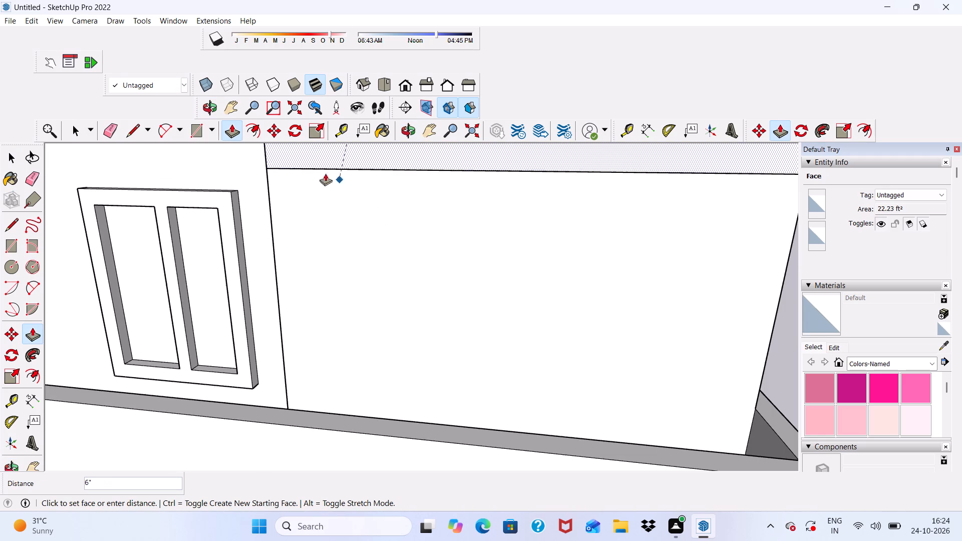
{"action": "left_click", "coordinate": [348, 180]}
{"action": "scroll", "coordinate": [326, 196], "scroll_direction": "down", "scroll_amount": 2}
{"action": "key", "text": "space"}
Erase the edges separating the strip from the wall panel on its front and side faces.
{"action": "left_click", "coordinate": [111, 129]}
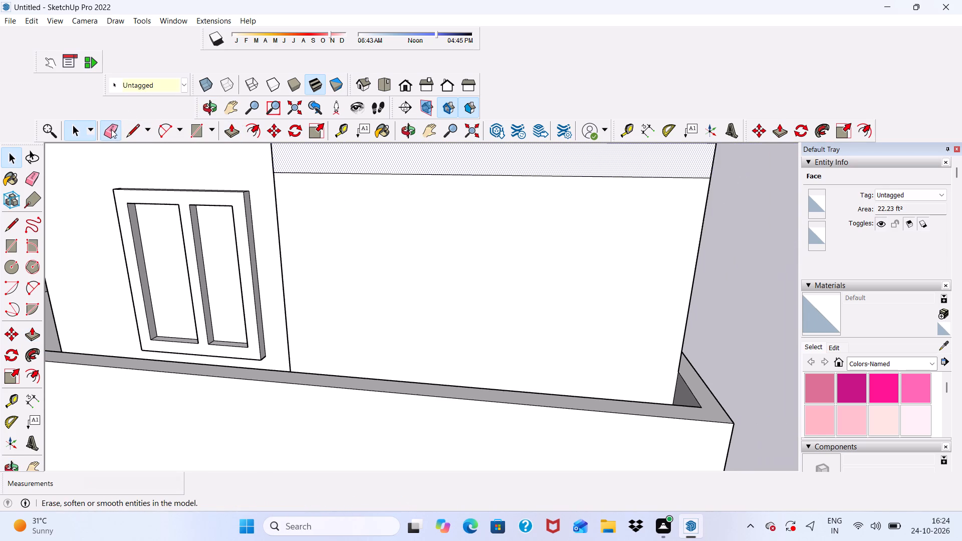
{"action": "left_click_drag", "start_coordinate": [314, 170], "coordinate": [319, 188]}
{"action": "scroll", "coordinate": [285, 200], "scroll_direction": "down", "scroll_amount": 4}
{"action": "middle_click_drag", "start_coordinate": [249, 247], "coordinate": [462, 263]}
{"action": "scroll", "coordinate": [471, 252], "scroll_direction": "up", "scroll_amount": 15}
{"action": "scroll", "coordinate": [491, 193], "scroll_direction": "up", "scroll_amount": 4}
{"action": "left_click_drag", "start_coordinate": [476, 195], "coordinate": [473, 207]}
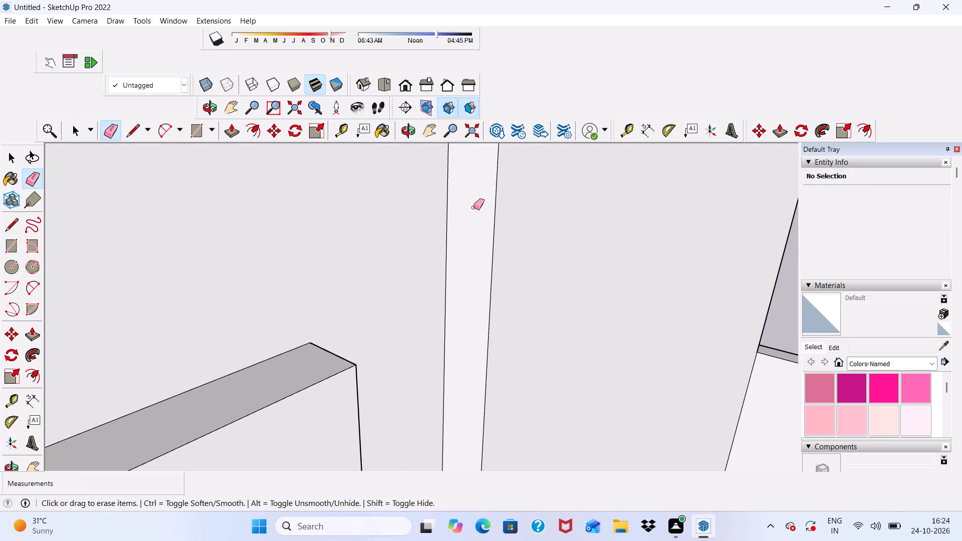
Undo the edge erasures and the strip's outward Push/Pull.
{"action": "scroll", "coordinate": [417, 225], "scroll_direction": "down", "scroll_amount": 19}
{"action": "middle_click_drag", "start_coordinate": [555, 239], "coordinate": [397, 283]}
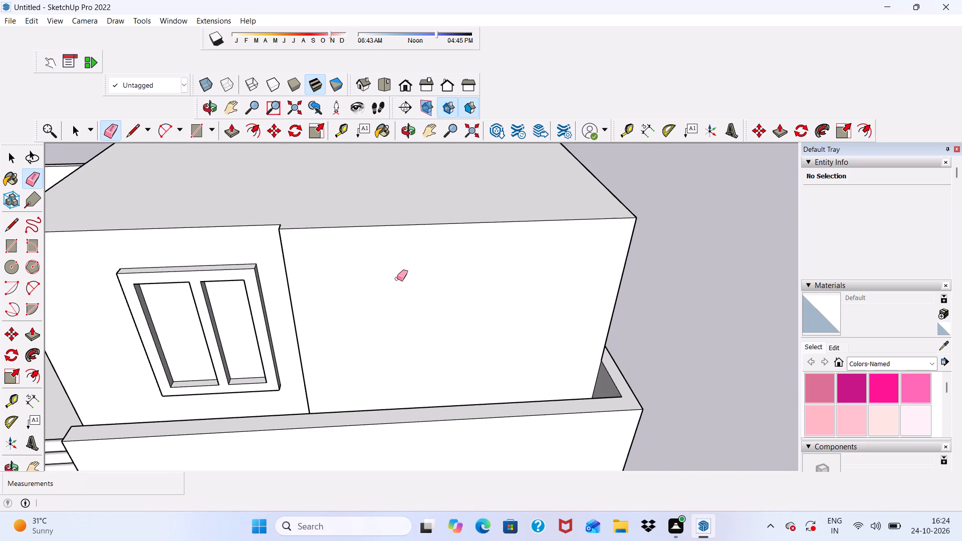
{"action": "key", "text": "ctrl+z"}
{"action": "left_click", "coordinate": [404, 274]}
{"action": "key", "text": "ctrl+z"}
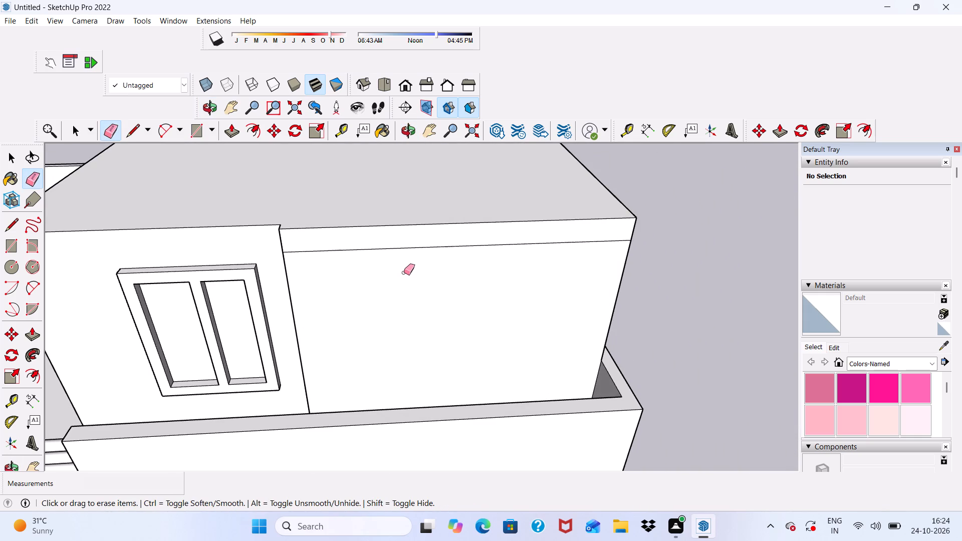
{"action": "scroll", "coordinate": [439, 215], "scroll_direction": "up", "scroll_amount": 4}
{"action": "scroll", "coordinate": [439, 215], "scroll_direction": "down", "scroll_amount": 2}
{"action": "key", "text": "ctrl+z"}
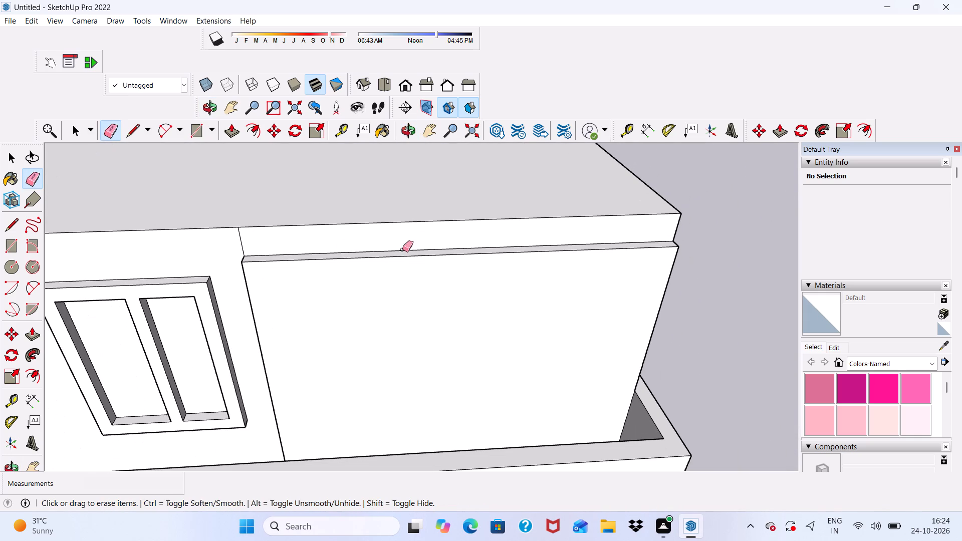
Push/Pull the strip above the projecting wall panel outward until it is flush with the panel's face.
{"action": "key", "text": "space"}
{"action": "scroll", "coordinate": [316, 246], "scroll_direction": "up", "scroll_amount": 5}
{"action": "left_click", "coordinate": [317, 244]}
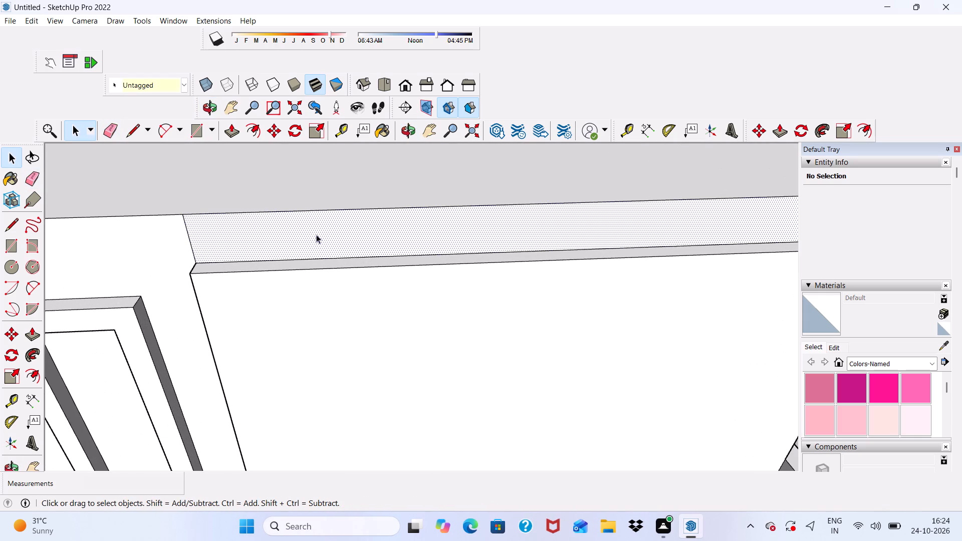
{"action": "left_click", "coordinate": [231, 130]}
{"action": "left_click", "coordinate": [302, 214]}
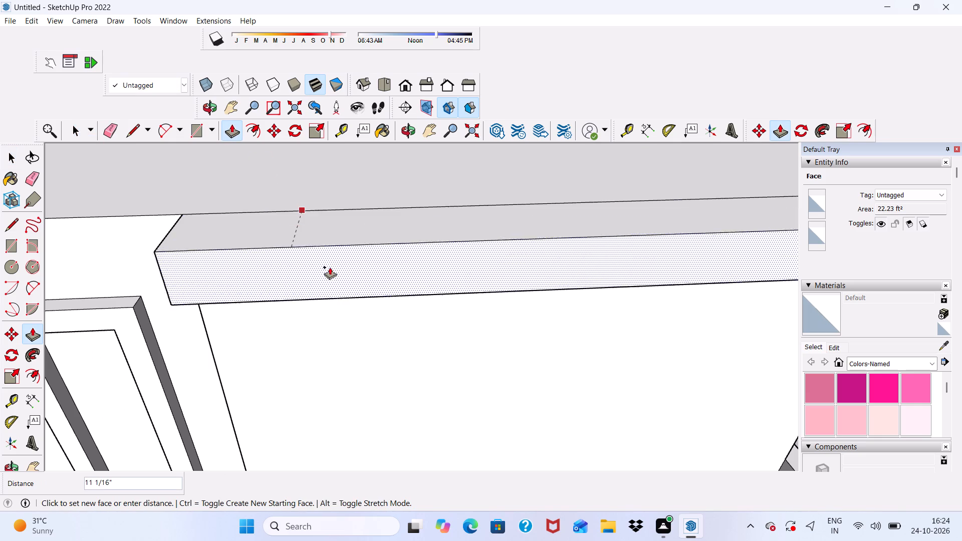
{"action": "scroll", "coordinate": [345, 259], "scroll_direction": "down", "scroll_amount": 2}
{"action": "middle_click_drag", "start_coordinate": [345, 259], "coordinate": [351, 148]}
{"action": "left_click", "coordinate": [295, 269]}
{"action": "scroll", "coordinate": [306, 164], "scroll_direction": "down", "scroll_amount": 2}
{"action": "middle_click_drag", "start_coordinate": [305, 175], "coordinate": [307, 181]}
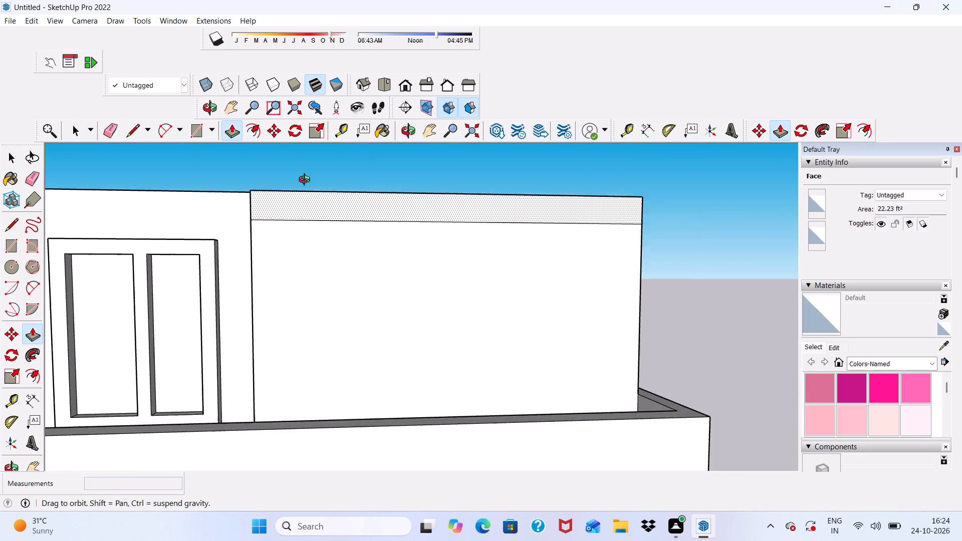
{"action": "middle_click_drag", "start_coordinate": [307, 181], "coordinate": [338, 296]}
{"action": "scroll", "coordinate": [267, 323], "scroll_direction": "up", "scroll_amount": 4}
{"action": "key", "text": "space"}
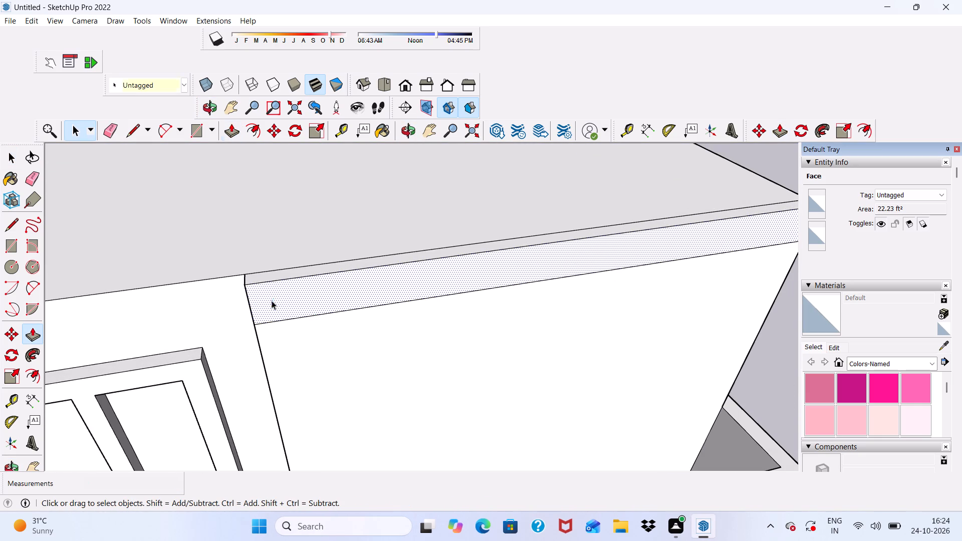
Erase the seam edges between the strip and the projecting wall panel on the front face and the window-side face.
{"action": "left_click", "coordinate": [113, 135]}
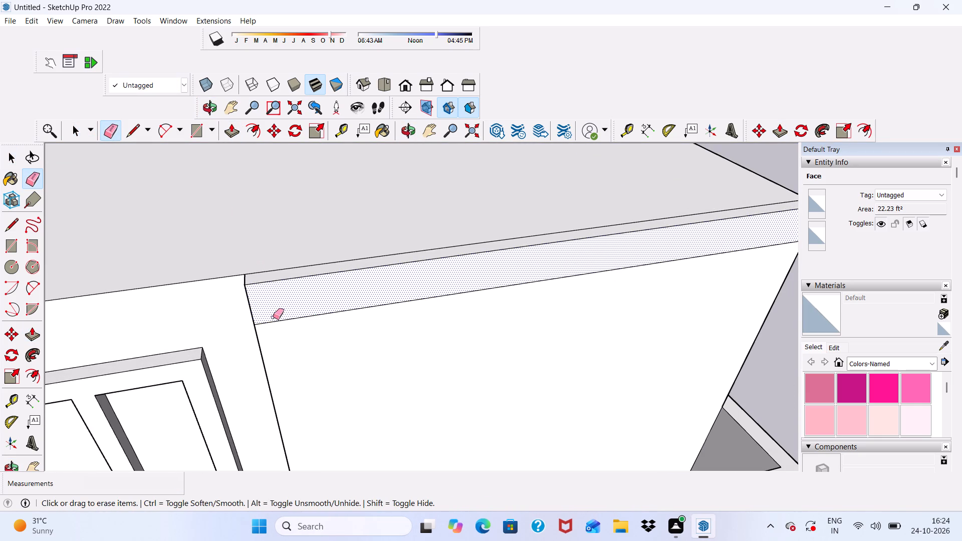
{"action": "left_click_drag", "start_coordinate": [273, 317], "coordinate": [281, 330]}
{"action": "scroll", "coordinate": [279, 315], "scroll_direction": "down", "scroll_amount": 5}
{"action": "middle_click_drag", "start_coordinate": [278, 314], "coordinate": [407, 274]}
{"action": "scroll", "coordinate": [371, 343], "scroll_direction": "up", "scroll_amount": 5}
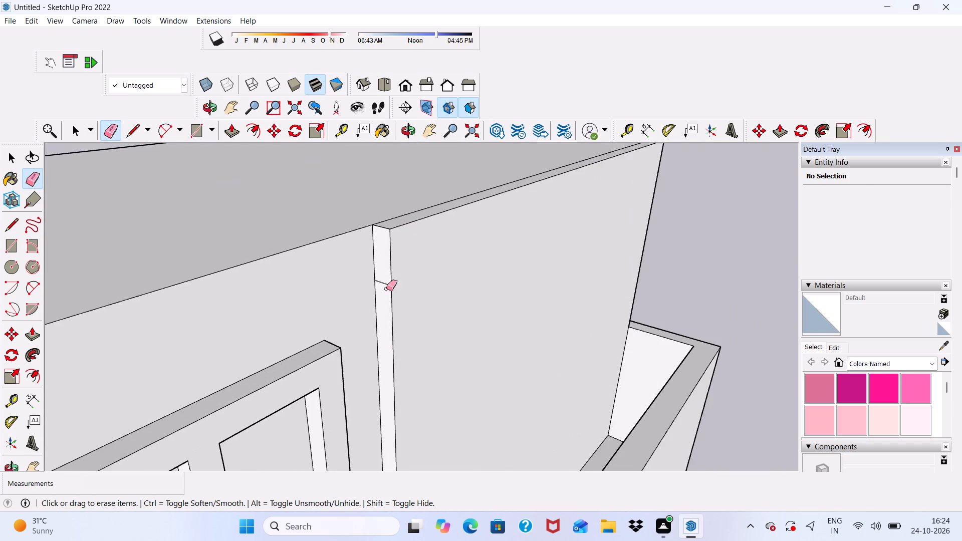
{"action": "scroll", "coordinate": [386, 289], "scroll_direction": "up", "scroll_amount": 8}
{"action": "left_click_drag", "start_coordinate": [376, 279], "coordinate": [378, 308]}
{"action": "scroll", "coordinate": [179, 261], "scroll_direction": "down", "scroll_amount": 11}
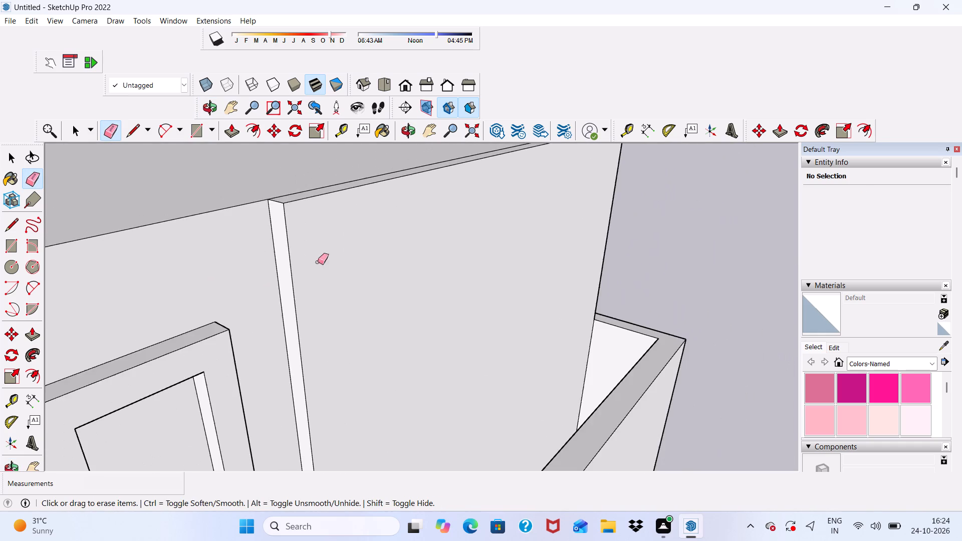
Erase the remaining seam edge on the wall panel's narrow outer side face, away from the window.
{"action": "middle_click_drag", "start_coordinate": [487, 199], "coordinate": [159, 202]}
{"action": "scroll", "coordinate": [152, 190], "scroll_direction": "up", "scroll_amount": 1}
{"action": "scroll", "coordinate": [151, 181], "scroll_direction": "down", "scroll_amount": 5}
{"action": "scroll", "coordinate": [468, 251], "scroll_direction": "up", "scroll_amount": 11}
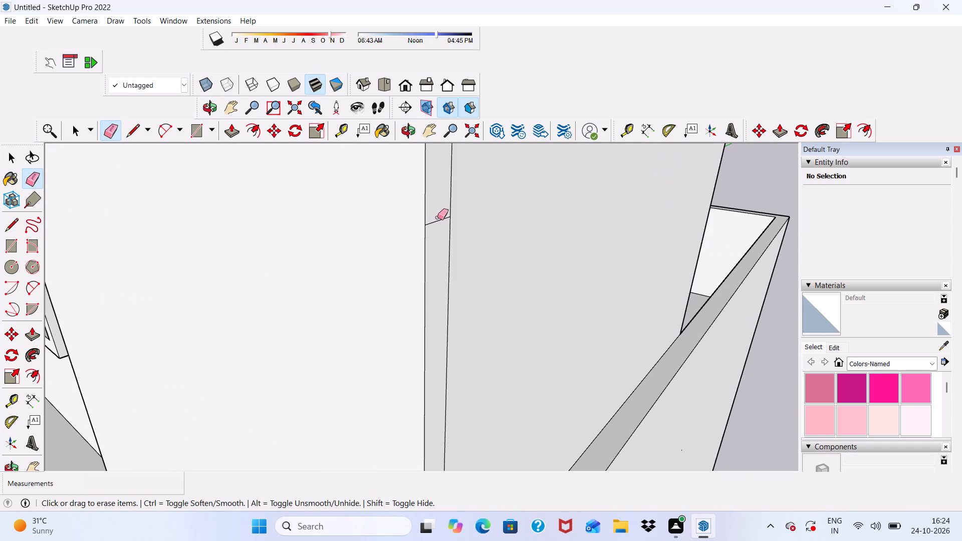
{"action": "left_click", "coordinate": [439, 215]}
{"action": "left_click_drag", "start_coordinate": [439, 217], "coordinate": [442, 222]}
{"action": "key", "text": "space"}
{"action": "scroll", "coordinate": [444, 221], "scroll_direction": "down", "scroll_amount": 5}
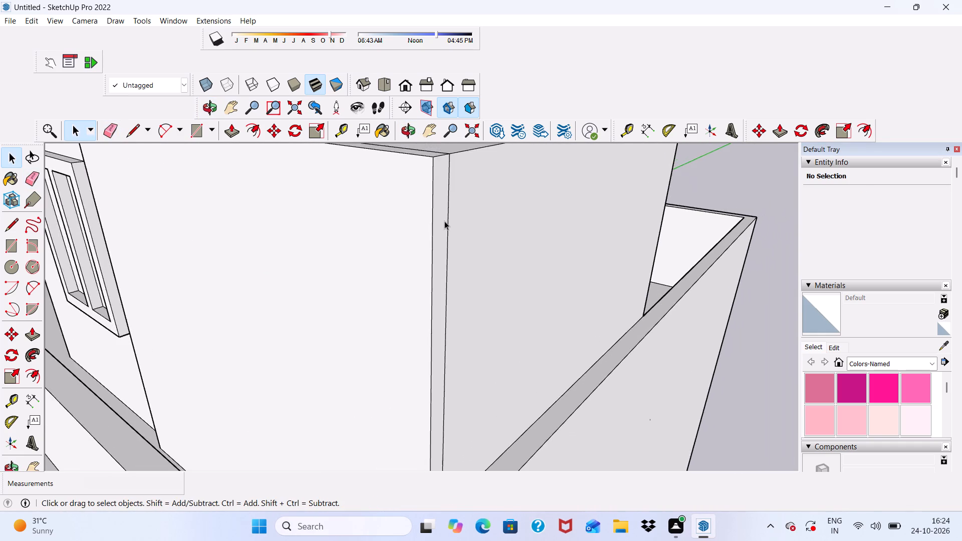
Examine the whole house from the front and above, checking the rooftop block, slatted railing and open terrace.
{"action": "scroll", "coordinate": [444, 221], "scroll_direction": "down", "scroll_amount": 15}
{"action": "middle_click_drag", "start_coordinate": [417, 279], "coordinate": [512, 229]}
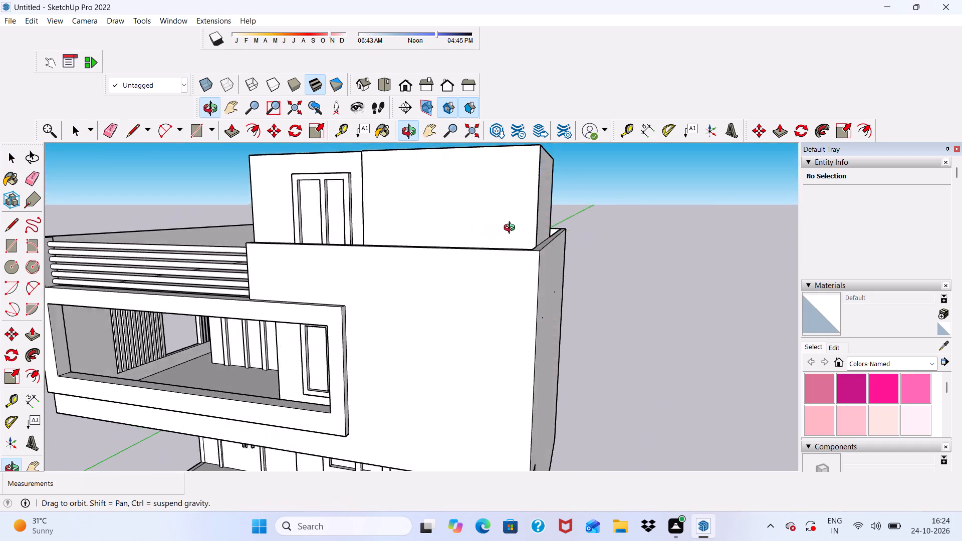
{"action": "middle_click_drag", "start_coordinate": [512, 229], "coordinate": [553, 255]}
{"action": "scroll", "coordinate": [554, 257], "scroll_direction": "up", "scroll_amount": 1}
{"action": "scroll", "coordinate": [554, 256], "scroll_direction": "down", "scroll_amount": 6}
{"action": "scroll", "coordinate": [395, 278], "scroll_direction": "up", "scroll_amount": 6}
{"action": "scroll", "coordinate": [380, 220], "scroll_direction": "down", "scroll_amount": 7}
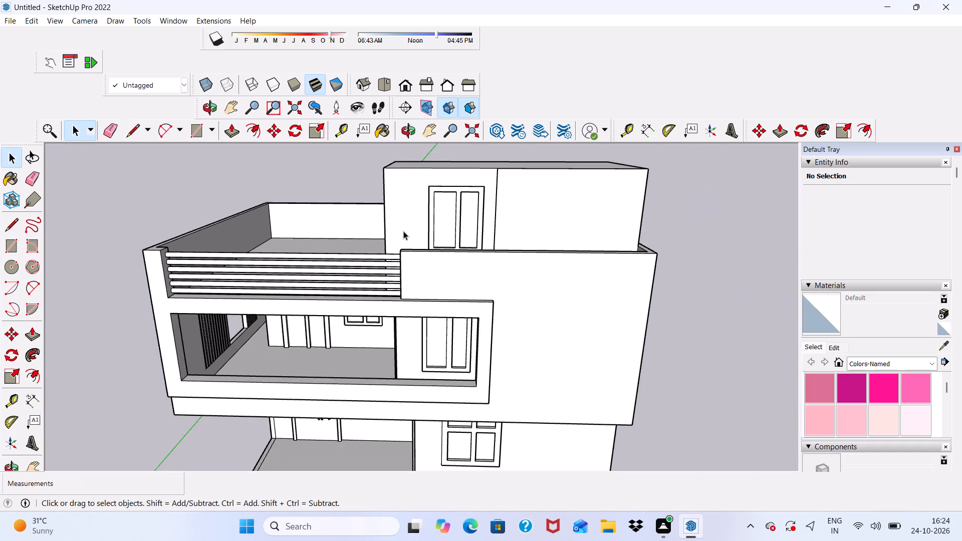
{"action": "scroll", "coordinate": [403, 231], "scroll_direction": "down", "scroll_amount": 5}
{"action": "middle_click_drag", "start_coordinate": [464, 203], "coordinate": [477, 242]}
{"action": "scroll", "coordinate": [477, 242], "scroll_direction": "up", "scroll_amount": 1}
{"action": "scroll", "coordinate": [437, 241], "scroll_direction": "down", "scroll_amount": 5}
{"action": "scroll", "coordinate": [314, 253], "scroll_direction": "up", "scroll_amount": 6}
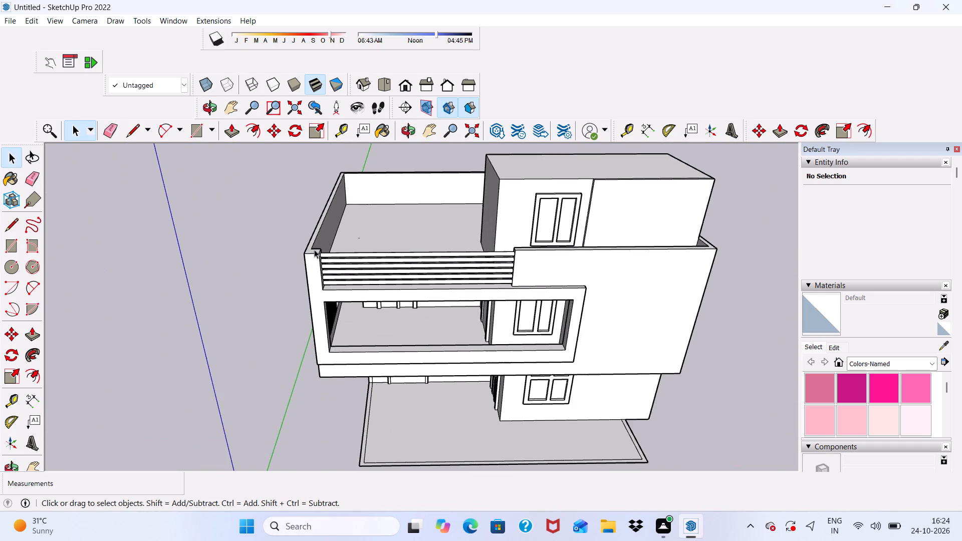
{"action": "scroll", "coordinate": [351, 220], "scroll_direction": "up", "scroll_amount": 3}
{"action": "scroll", "coordinate": [432, 186], "scroll_direction": "down", "scroll_amount": 5}
{"action": "middle_click_drag", "start_coordinate": [424, 256], "coordinate": [413, 181]}
{"action": "scroll", "coordinate": [397, 202], "scroll_direction": "down", "scroll_amount": 2}
{"action": "middle_click_drag", "start_coordinate": [412, 235], "coordinate": [419, 341]}
{"action": "scroll", "coordinate": [416, 323], "scroll_direction": "down", "scroll_amount": 1}
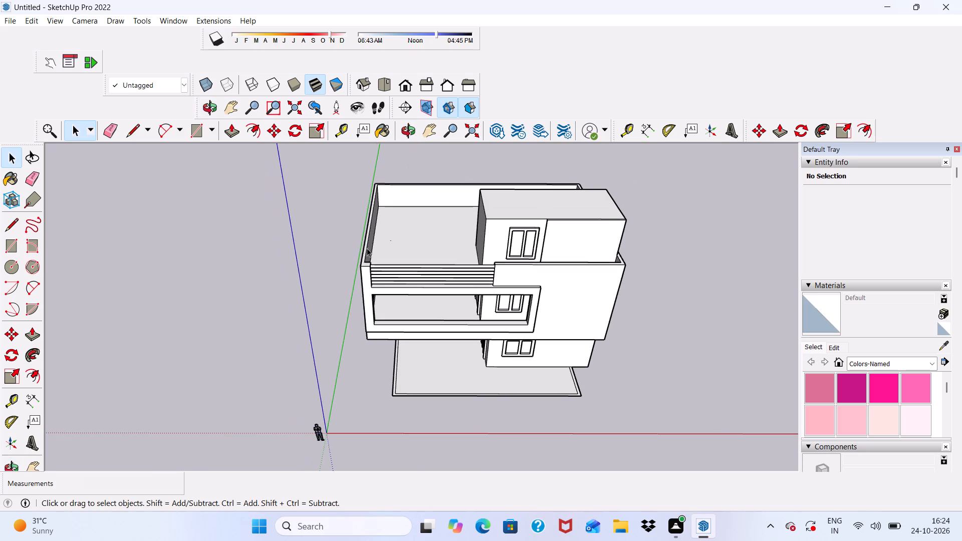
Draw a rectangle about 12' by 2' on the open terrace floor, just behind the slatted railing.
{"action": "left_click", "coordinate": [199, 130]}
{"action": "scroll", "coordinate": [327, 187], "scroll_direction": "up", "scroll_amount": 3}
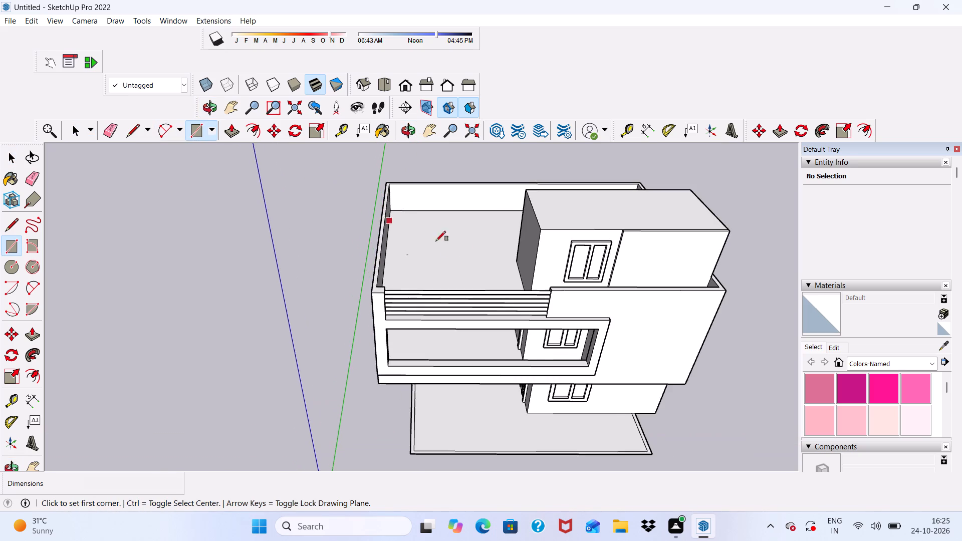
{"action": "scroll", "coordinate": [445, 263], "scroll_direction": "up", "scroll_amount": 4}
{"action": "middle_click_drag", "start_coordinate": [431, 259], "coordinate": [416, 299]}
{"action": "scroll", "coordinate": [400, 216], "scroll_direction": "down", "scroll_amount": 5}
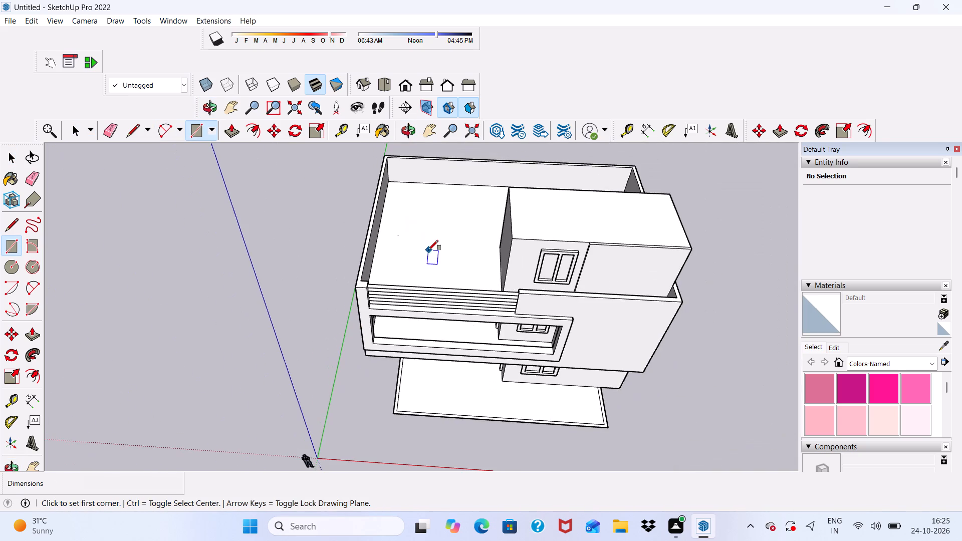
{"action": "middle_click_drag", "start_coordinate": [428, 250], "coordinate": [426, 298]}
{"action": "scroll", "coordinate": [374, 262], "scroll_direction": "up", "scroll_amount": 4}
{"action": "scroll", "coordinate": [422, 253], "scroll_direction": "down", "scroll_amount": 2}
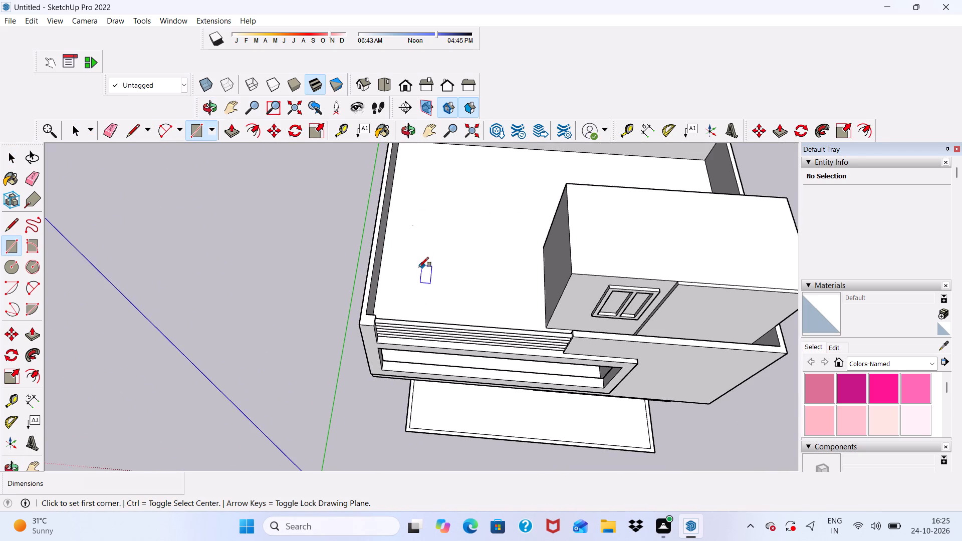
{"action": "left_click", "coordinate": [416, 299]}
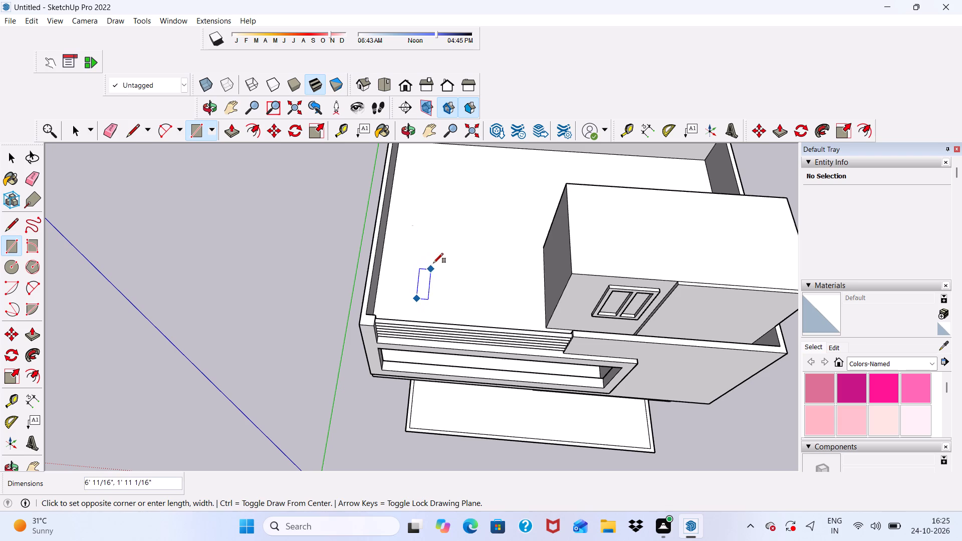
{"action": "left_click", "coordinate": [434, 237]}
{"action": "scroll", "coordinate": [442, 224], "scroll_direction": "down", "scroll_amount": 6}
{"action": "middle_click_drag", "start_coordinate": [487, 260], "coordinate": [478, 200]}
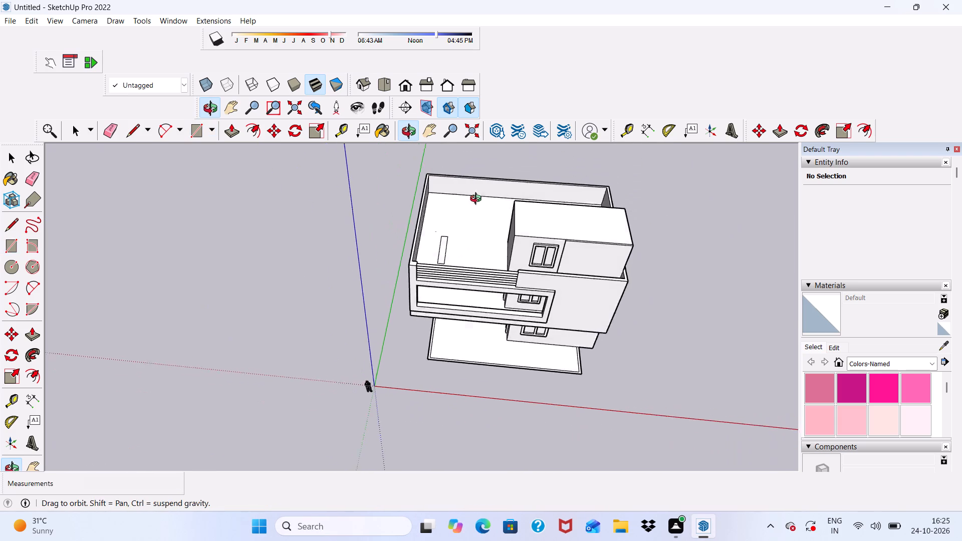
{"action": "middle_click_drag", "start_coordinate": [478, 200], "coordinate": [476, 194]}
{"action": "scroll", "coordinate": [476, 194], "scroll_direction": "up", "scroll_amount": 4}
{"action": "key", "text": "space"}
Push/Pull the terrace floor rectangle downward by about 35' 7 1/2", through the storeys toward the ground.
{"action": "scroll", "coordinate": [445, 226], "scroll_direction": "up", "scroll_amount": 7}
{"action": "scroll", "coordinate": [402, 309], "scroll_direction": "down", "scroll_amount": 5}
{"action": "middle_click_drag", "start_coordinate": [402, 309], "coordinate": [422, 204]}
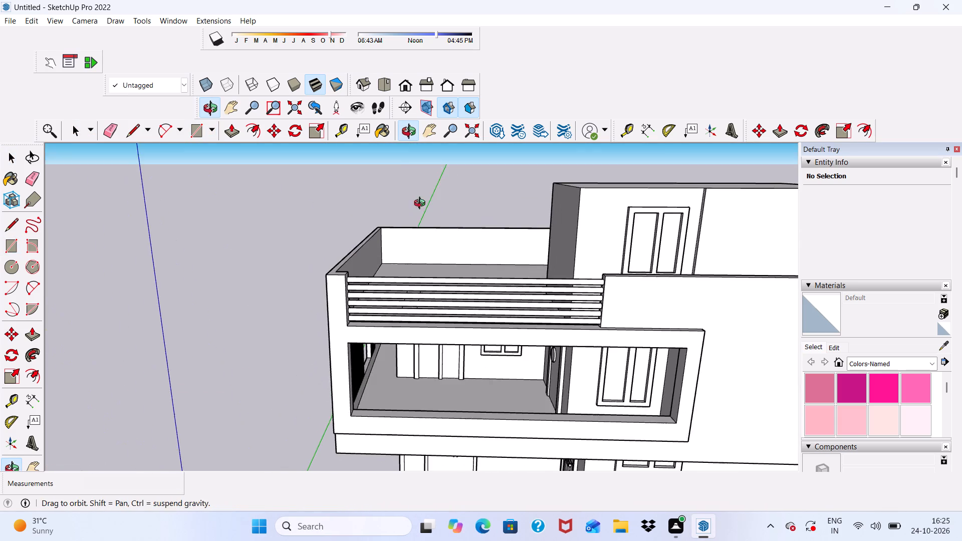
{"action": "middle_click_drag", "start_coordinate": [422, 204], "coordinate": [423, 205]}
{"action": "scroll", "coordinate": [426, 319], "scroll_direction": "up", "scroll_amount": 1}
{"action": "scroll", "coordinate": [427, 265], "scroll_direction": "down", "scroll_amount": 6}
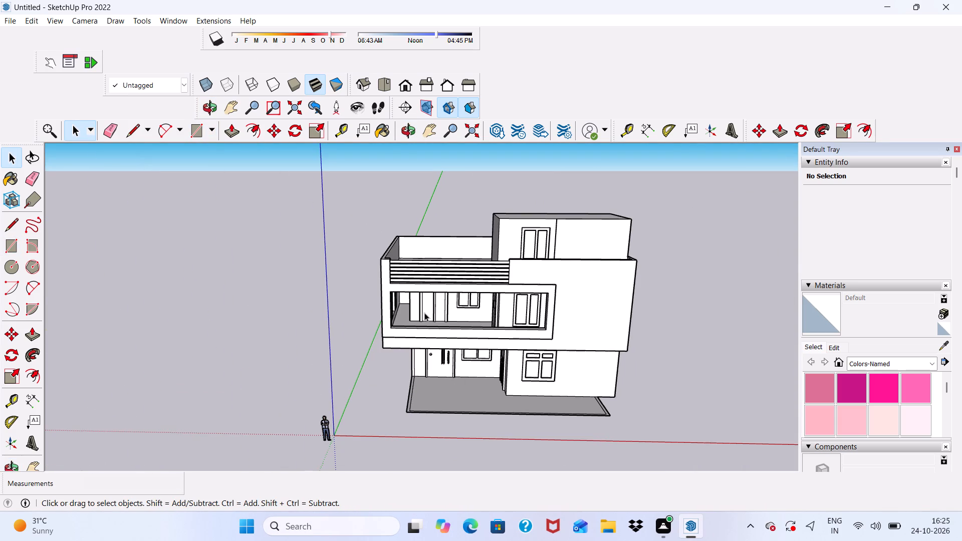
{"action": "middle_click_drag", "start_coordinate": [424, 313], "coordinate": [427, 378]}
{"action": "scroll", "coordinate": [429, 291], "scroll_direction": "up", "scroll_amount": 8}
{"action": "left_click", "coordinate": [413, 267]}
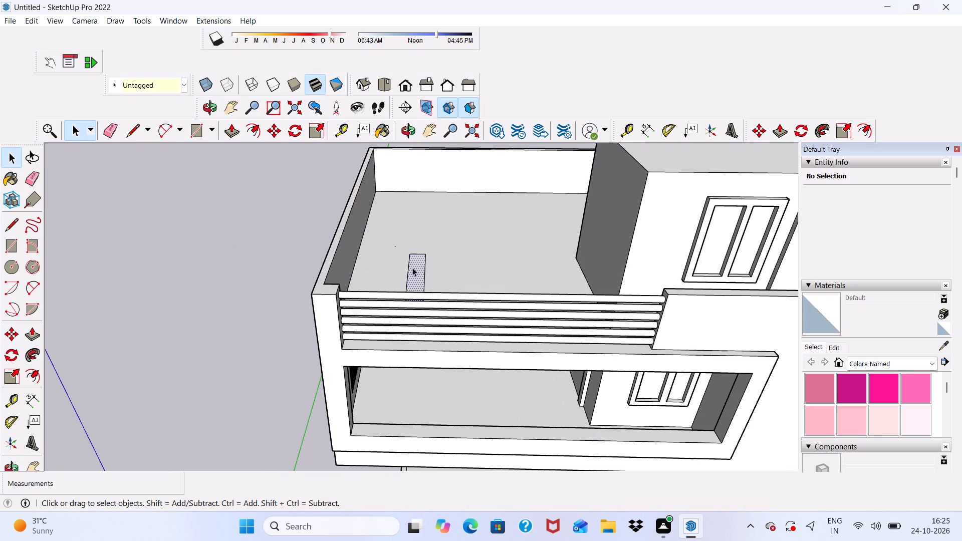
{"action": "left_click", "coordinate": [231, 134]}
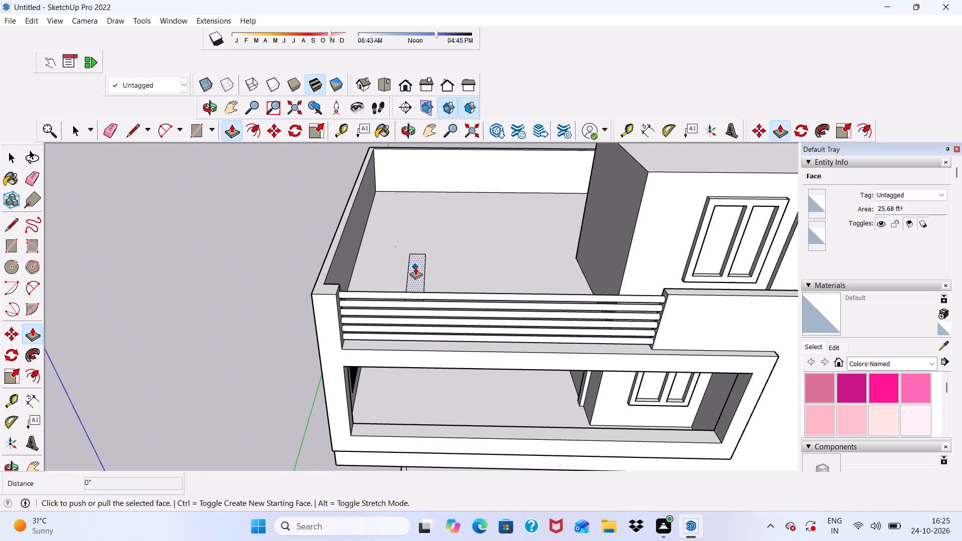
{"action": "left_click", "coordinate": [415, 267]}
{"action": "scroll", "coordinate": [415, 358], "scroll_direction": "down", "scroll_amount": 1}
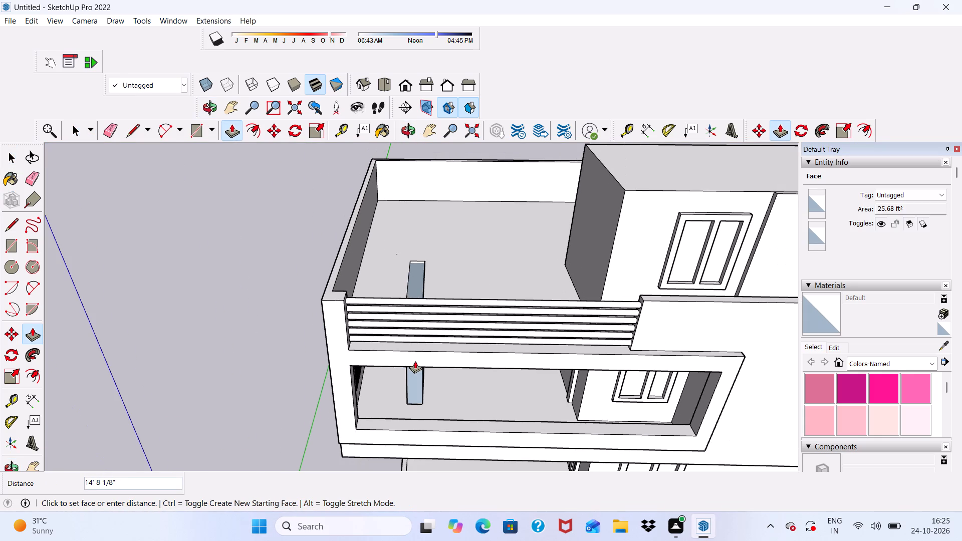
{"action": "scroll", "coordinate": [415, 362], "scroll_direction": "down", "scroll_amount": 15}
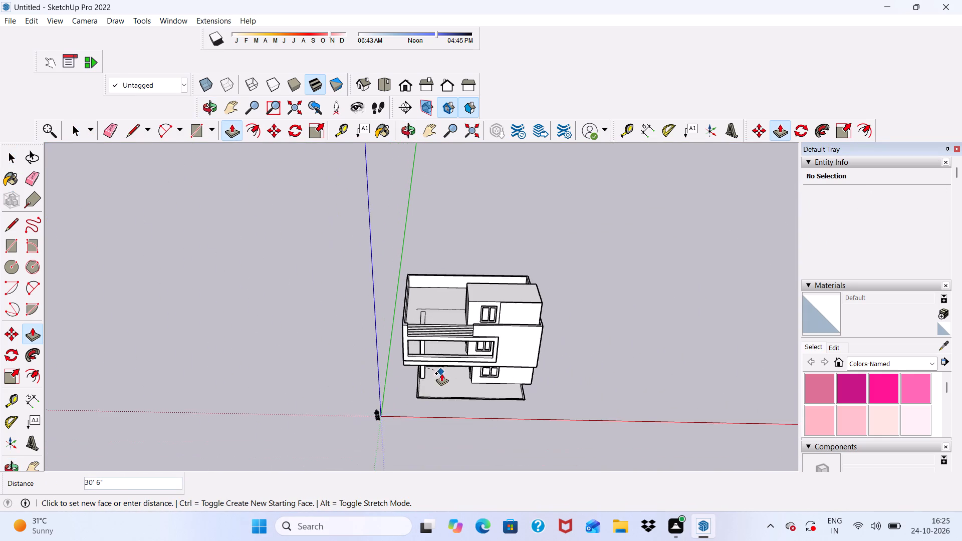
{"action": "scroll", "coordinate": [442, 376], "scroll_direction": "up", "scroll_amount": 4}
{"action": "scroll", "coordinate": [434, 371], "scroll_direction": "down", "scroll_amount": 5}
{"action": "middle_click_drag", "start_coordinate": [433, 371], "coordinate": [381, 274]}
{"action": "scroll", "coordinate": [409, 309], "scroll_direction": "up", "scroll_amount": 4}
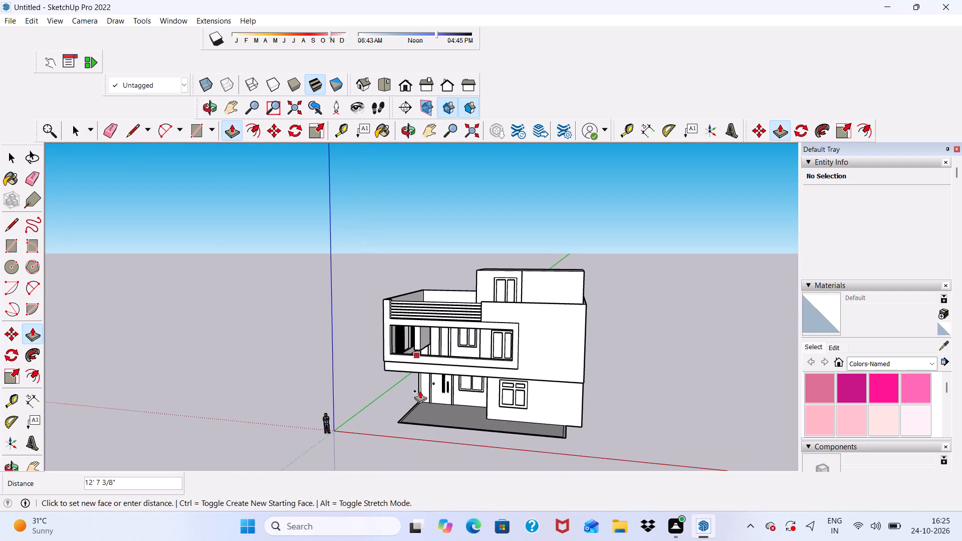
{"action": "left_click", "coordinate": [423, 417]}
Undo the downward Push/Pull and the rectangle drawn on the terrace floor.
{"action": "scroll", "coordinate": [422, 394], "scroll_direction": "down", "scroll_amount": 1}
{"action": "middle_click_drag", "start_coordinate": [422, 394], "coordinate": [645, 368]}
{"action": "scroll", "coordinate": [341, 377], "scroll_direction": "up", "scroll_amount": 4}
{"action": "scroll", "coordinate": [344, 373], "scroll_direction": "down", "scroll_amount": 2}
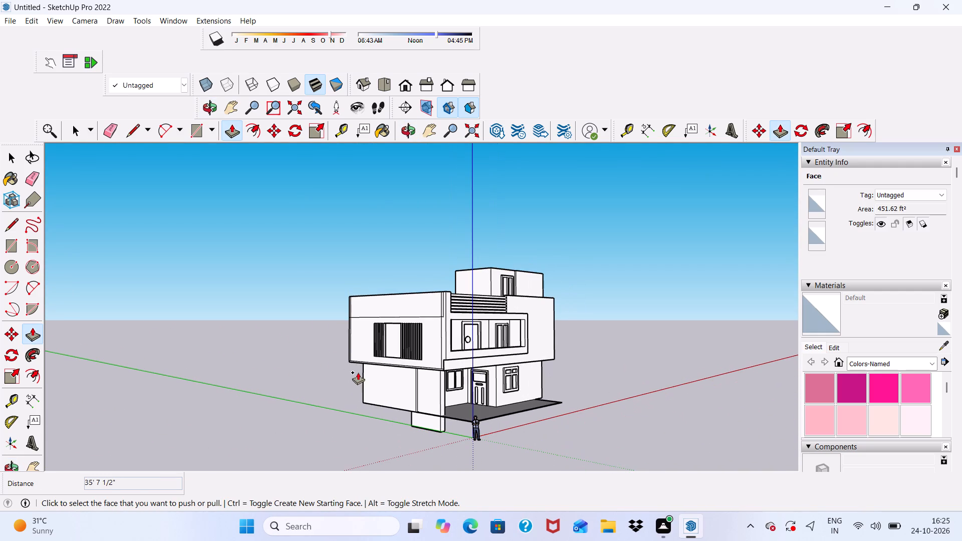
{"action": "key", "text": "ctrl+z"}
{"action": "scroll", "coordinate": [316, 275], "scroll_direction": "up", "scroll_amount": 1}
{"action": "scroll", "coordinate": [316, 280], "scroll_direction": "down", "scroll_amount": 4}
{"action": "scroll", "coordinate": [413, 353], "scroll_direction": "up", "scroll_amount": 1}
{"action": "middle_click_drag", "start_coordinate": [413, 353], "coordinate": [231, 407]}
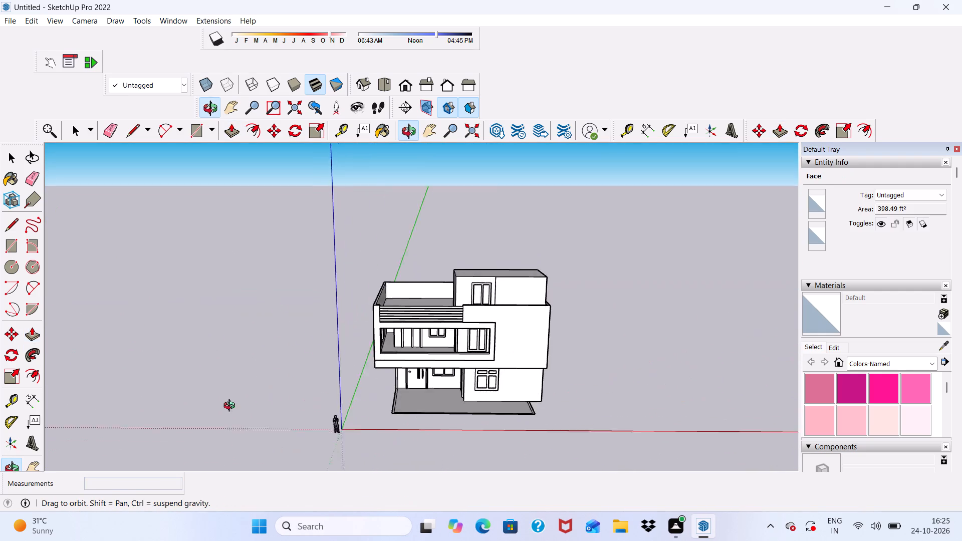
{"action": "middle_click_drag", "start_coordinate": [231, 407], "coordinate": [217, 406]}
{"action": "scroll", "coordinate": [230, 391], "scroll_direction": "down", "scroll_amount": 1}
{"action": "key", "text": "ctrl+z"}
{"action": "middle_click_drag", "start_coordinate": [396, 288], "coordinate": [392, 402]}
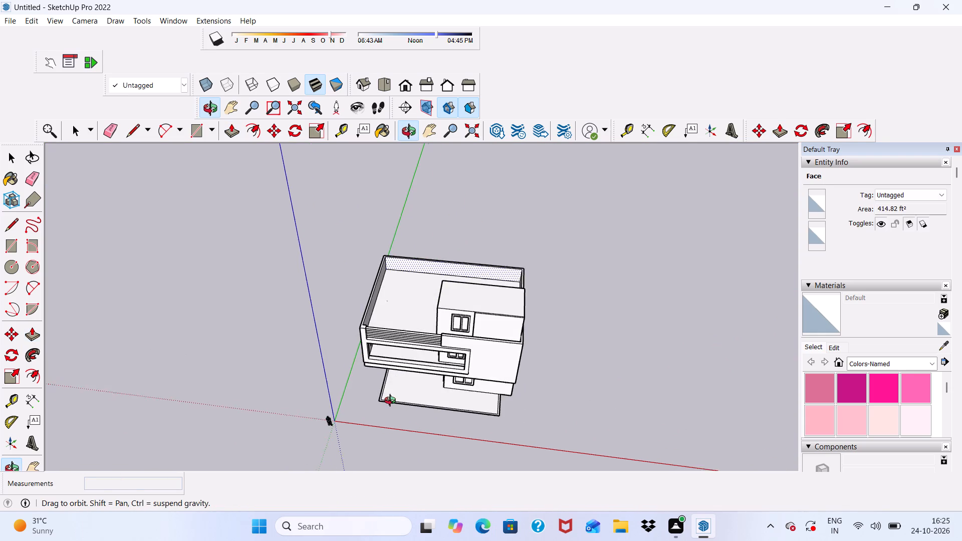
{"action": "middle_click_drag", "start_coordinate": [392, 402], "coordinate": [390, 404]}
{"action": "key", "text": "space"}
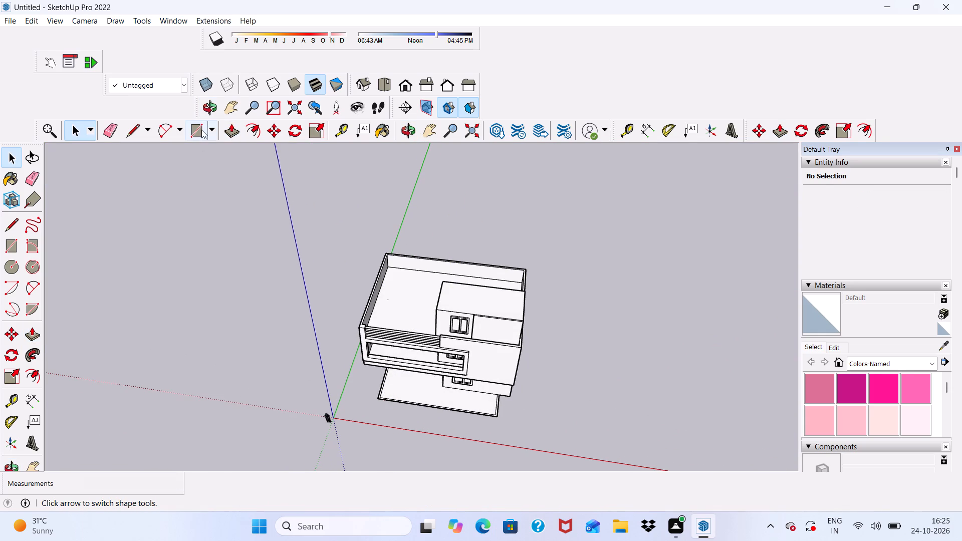
Draw a rectangle about 9' by 3' on the terrace floor near the corner behind the slatted railing.
{"action": "left_click", "coordinate": [201, 130]}
{"action": "scroll", "coordinate": [346, 233], "scroll_direction": "up", "scroll_amount": 3}
{"action": "scroll", "coordinate": [346, 233], "scroll_direction": "down", "scroll_amount": 5}
{"action": "middle_click_drag", "start_coordinate": [376, 242], "coordinate": [381, 279]}
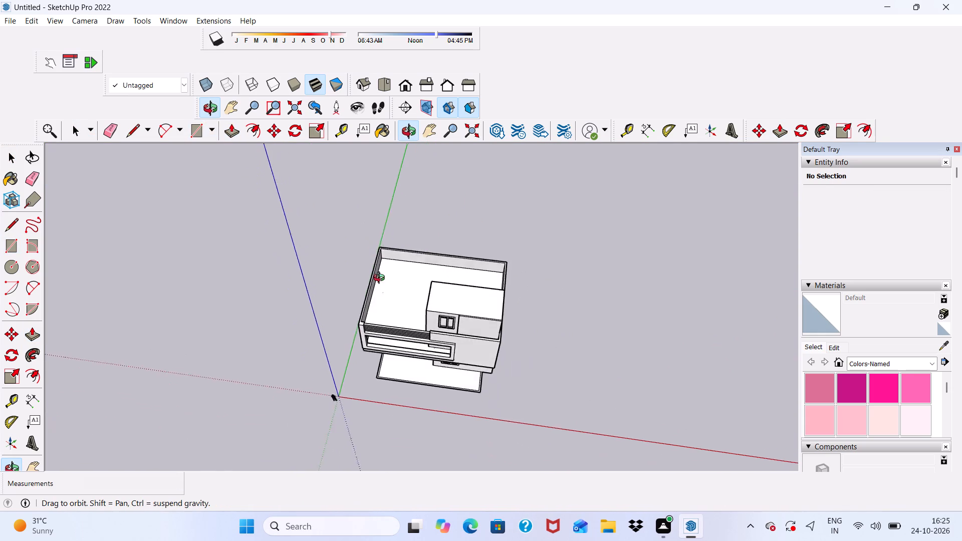
{"action": "middle_click_drag", "start_coordinate": [381, 279], "coordinate": [303, 362]}
{"action": "scroll", "coordinate": [321, 314], "scroll_direction": "down", "scroll_amount": 5}
{"action": "middle_click_drag", "start_coordinate": [376, 337], "coordinate": [346, 394]}
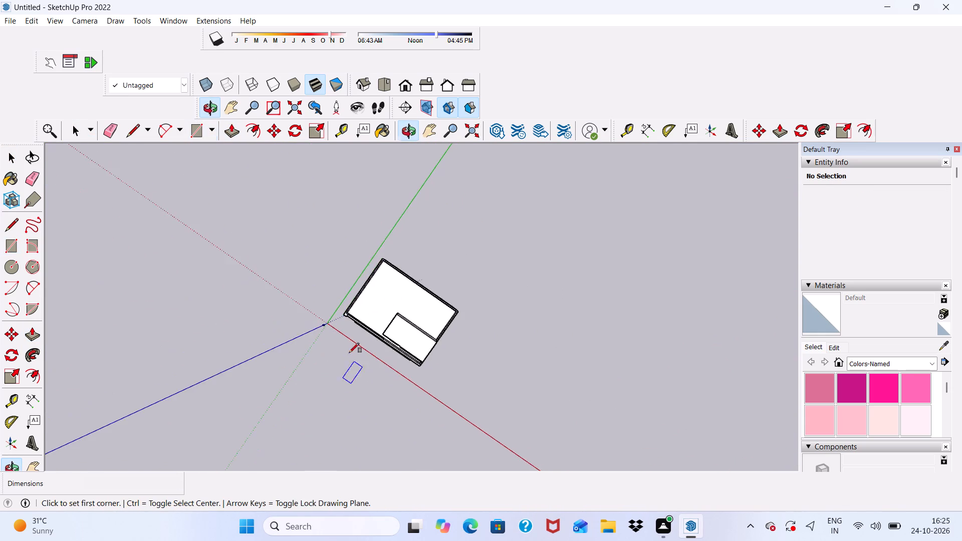
{"action": "scroll", "coordinate": [386, 303], "scroll_direction": "up", "scroll_amount": 13}
{"action": "scroll", "coordinate": [331, 322], "scroll_direction": "up", "scroll_amount": 4}
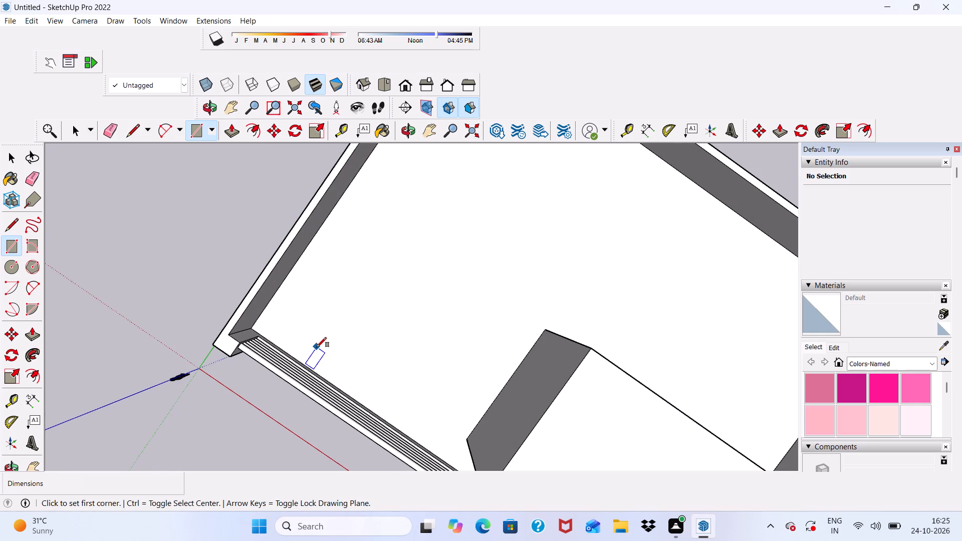
{"action": "left_click", "coordinate": [320, 344]}
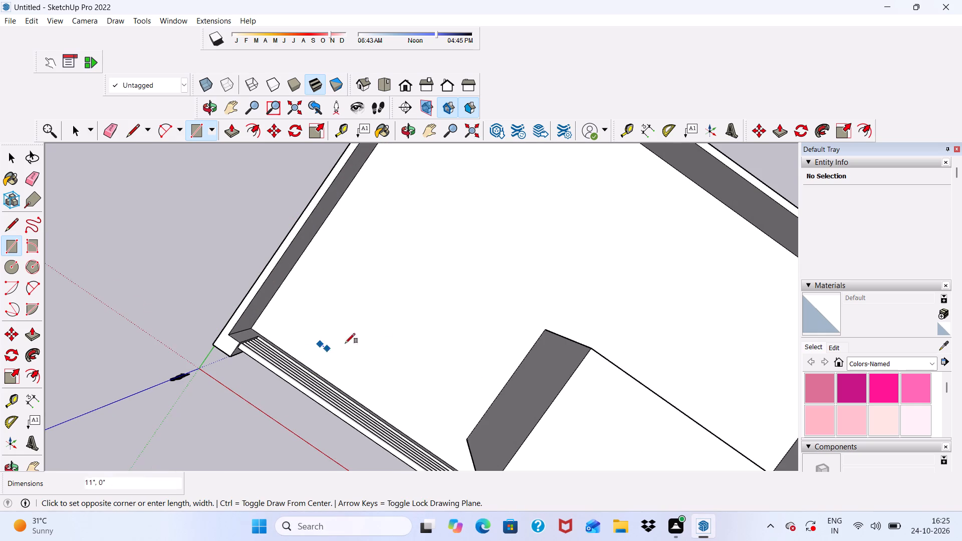
{"action": "left_click", "coordinate": [389, 287]}
{"action": "key", "text": "space"}
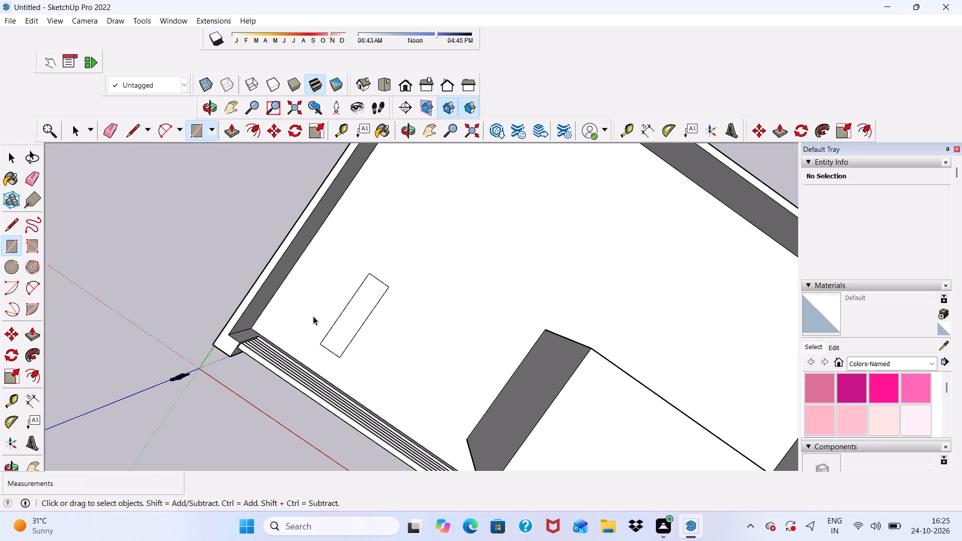
Push/Pull the terrace floor rectangle downward by 30' 6" to form a pillar reaching the porch floor.
{"action": "scroll", "coordinate": [369, 289], "scroll_direction": "down", "scroll_amount": 2}
{"action": "middle_click_drag", "start_coordinate": [374, 298], "coordinate": [572, 164]}
{"action": "scroll", "coordinate": [384, 263], "scroll_direction": "up", "scroll_amount": 2}
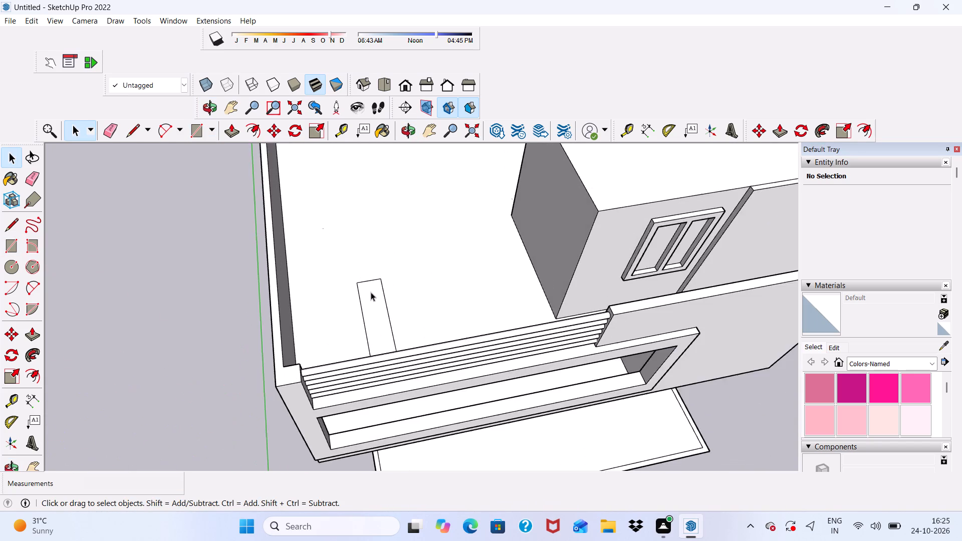
{"action": "scroll", "coordinate": [371, 292], "scroll_direction": "up", "scroll_amount": 1}
{"action": "left_click", "coordinate": [369, 295]}
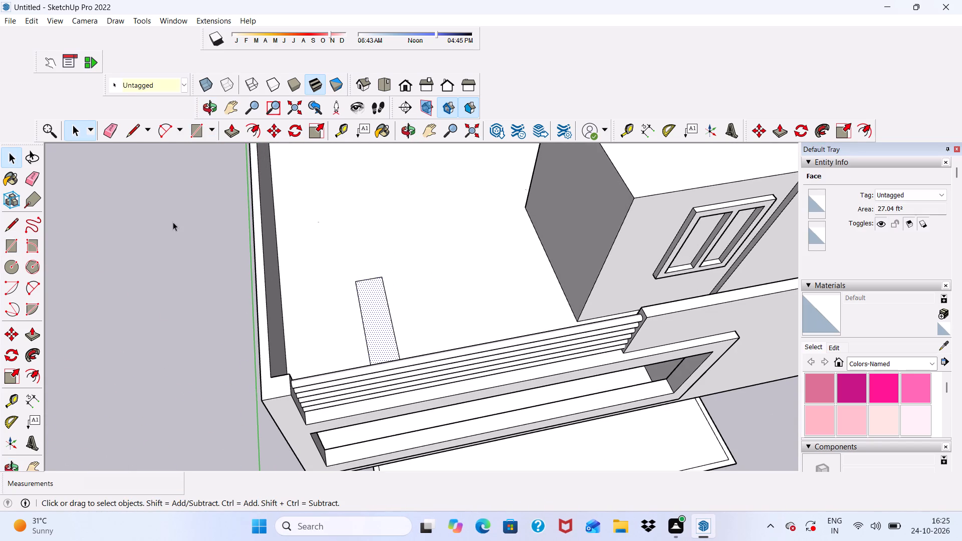
{"action": "left_click", "coordinate": [227, 133]}
{"action": "scroll", "coordinate": [336, 257], "scroll_direction": "down", "scroll_amount": 3}
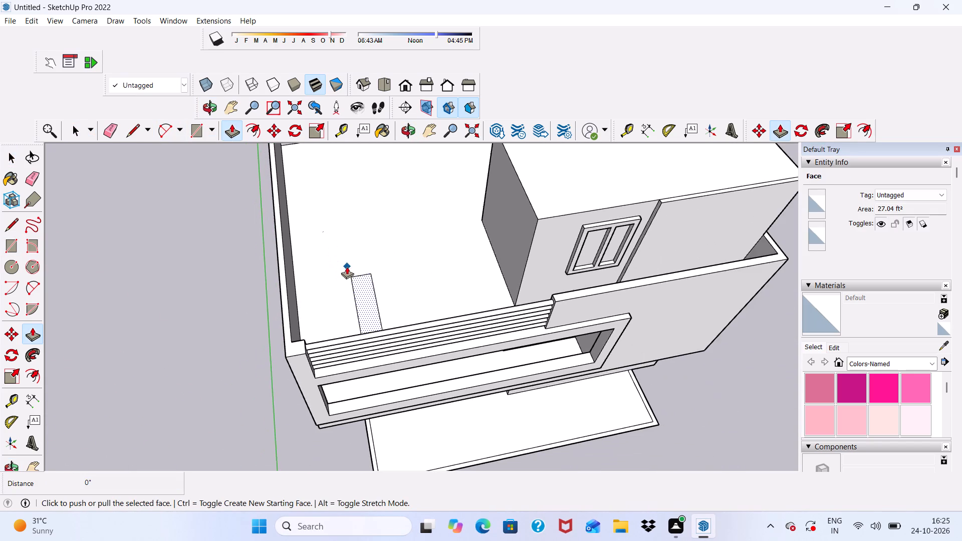
{"action": "scroll", "coordinate": [347, 265], "scroll_direction": "down", "scroll_amount": 3}
{"action": "scroll", "coordinate": [328, 270], "scroll_direction": "up", "scroll_amount": 1}
{"action": "left_click", "coordinate": [366, 292]}
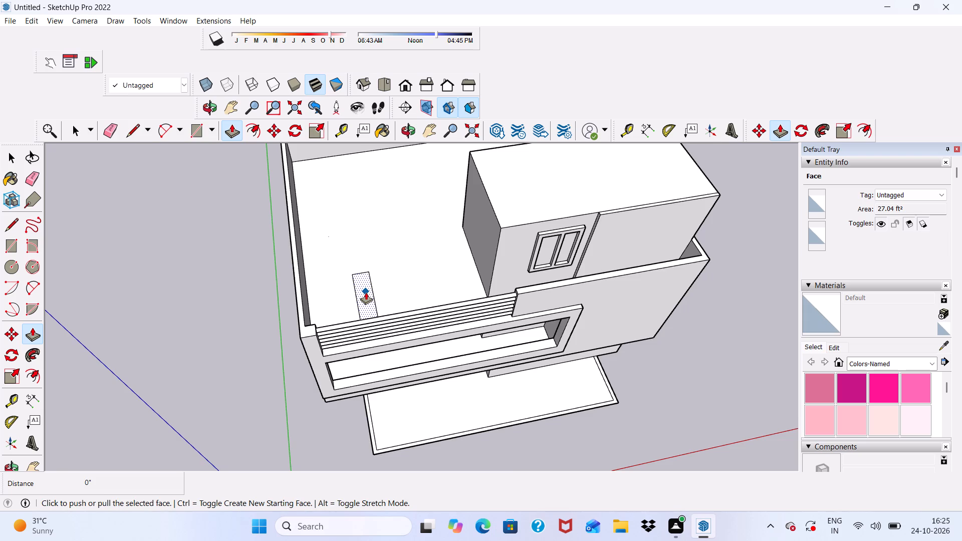
{"action": "scroll", "coordinate": [378, 353], "scroll_direction": "down", "scroll_amount": 11}
{"action": "middle_click_drag", "start_coordinate": [388, 382], "coordinate": [376, 225]}
{"action": "scroll", "coordinate": [379, 355], "scroll_direction": "up", "scroll_amount": 5}
{"action": "scroll", "coordinate": [383, 404], "scroll_direction": "up", "scroll_amount": 3}
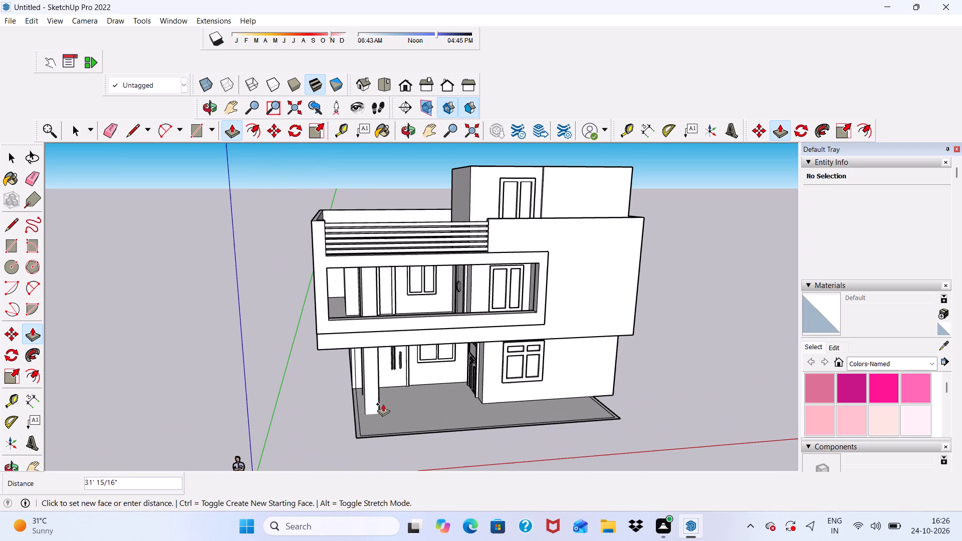
{"action": "scroll", "coordinate": [377, 425], "scroll_direction": "down", "scroll_amount": 1}
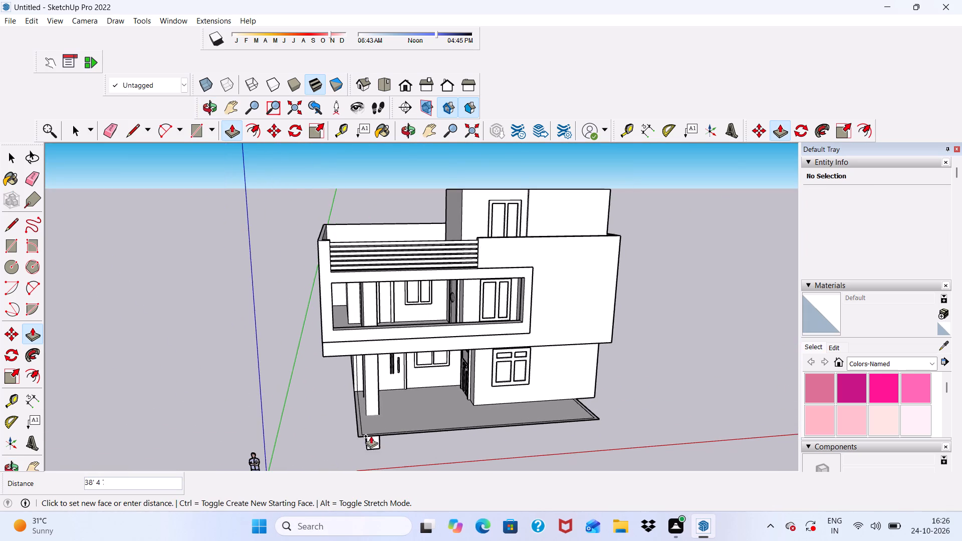
{"action": "scroll", "coordinate": [371, 433], "scroll_direction": "up", "scroll_amount": 14}
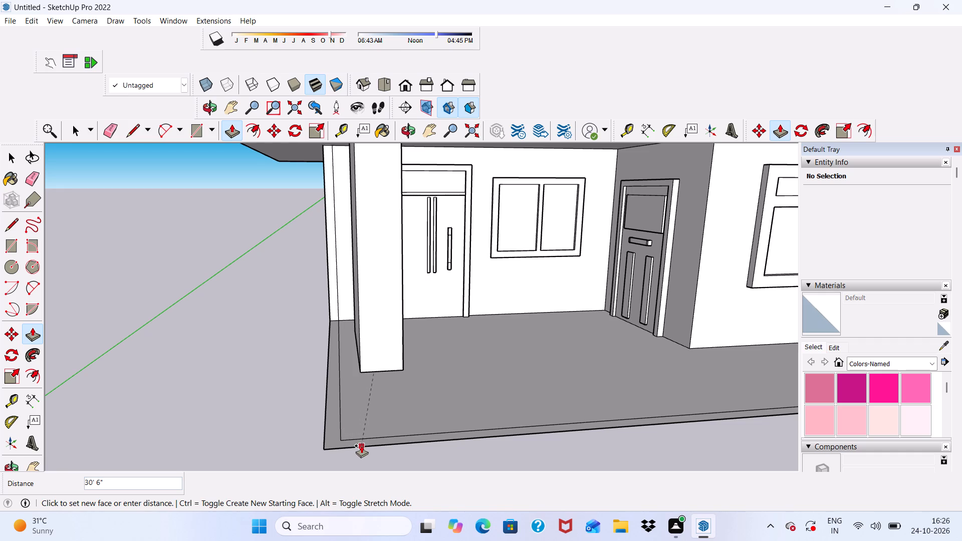
{"action": "left_click", "coordinate": [362, 442]}
{"action": "scroll", "coordinate": [386, 388], "scroll_direction": "down", "scroll_amount": 2}
{"action": "middle_click_drag", "start_coordinate": [400, 396], "coordinate": [176, 382]}
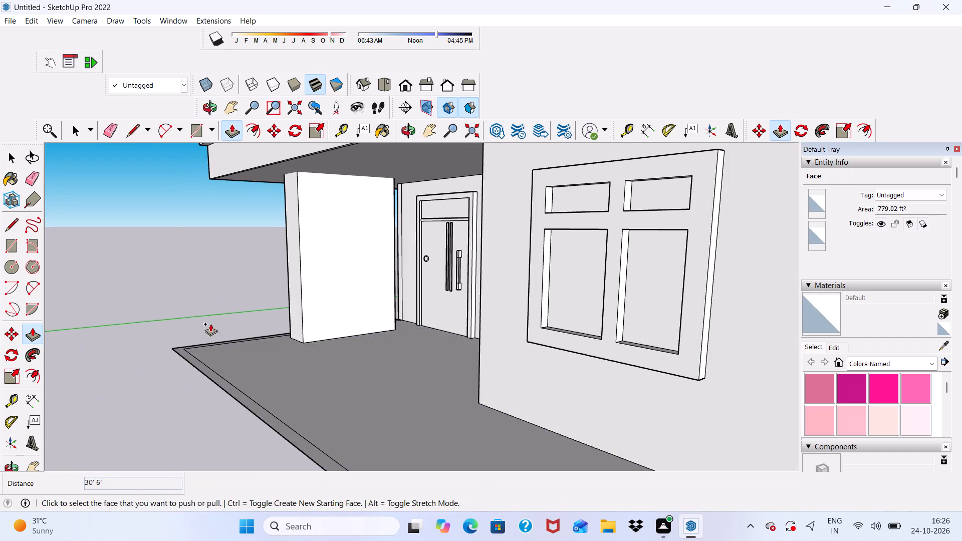
{"action": "key", "text": "space"}
Push the pillar's narrow face nearest the entrance door inward by about 6' 5" to shorten its long side.
{"action": "scroll", "coordinate": [199, 278], "scroll_direction": "down", "scroll_amount": 6}
{"action": "scroll", "coordinate": [210, 307], "scroll_direction": "up", "scroll_amount": 1}
{"action": "middle_click_drag", "start_coordinate": [212, 309], "coordinate": [626, 346]}
{"action": "scroll", "coordinate": [785, 286], "scroll_direction": "up", "scroll_amount": 1}
{"action": "scroll", "coordinate": [712, 278], "scroll_direction": "down", "scroll_amount": 7}
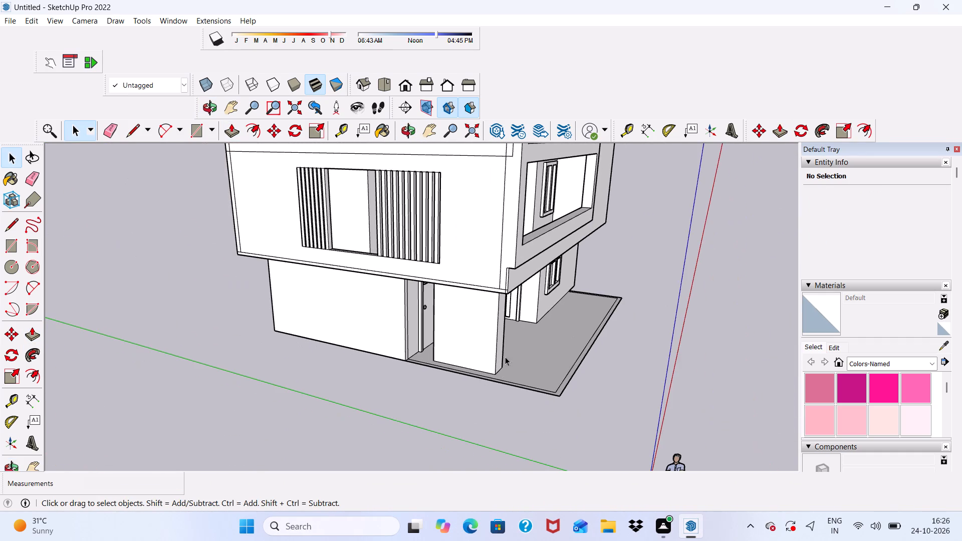
{"action": "middle_click_drag", "start_coordinate": [506, 357], "coordinate": [655, 360]}
{"action": "scroll", "coordinate": [657, 359], "scroll_direction": "up", "scroll_amount": 5}
{"action": "scroll", "coordinate": [450, 336], "scroll_direction": "down", "scroll_amount": 1}
{"action": "middle_click_drag", "start_coordinate": [342, 335], "coordinate": [342, 335]}
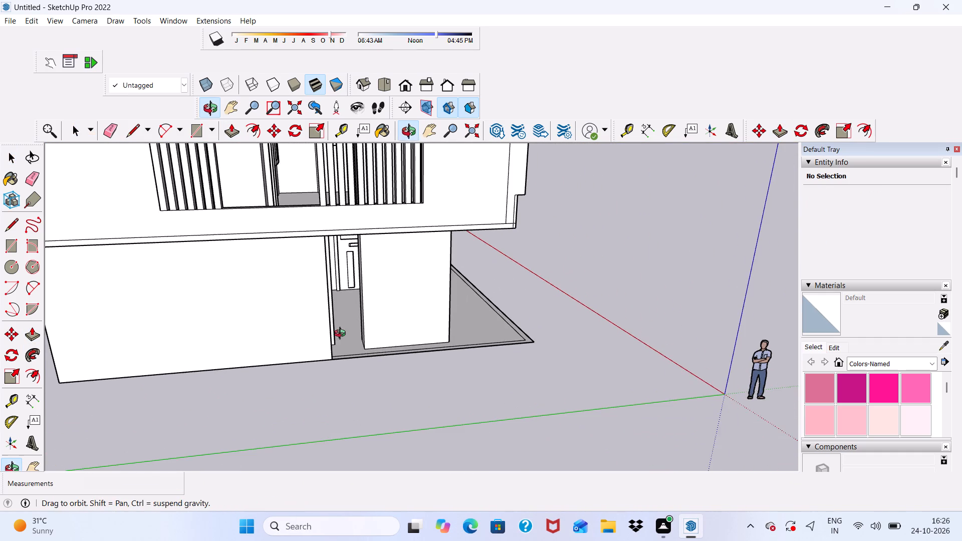
{"action": "middle_click_drag", "start_coordinate": [342, 335], "coordinate": [472, 343]}
{"action": "scroll", "coordinate": [422, 334], "scroll_direction": "up", "scroll_amount": 14}
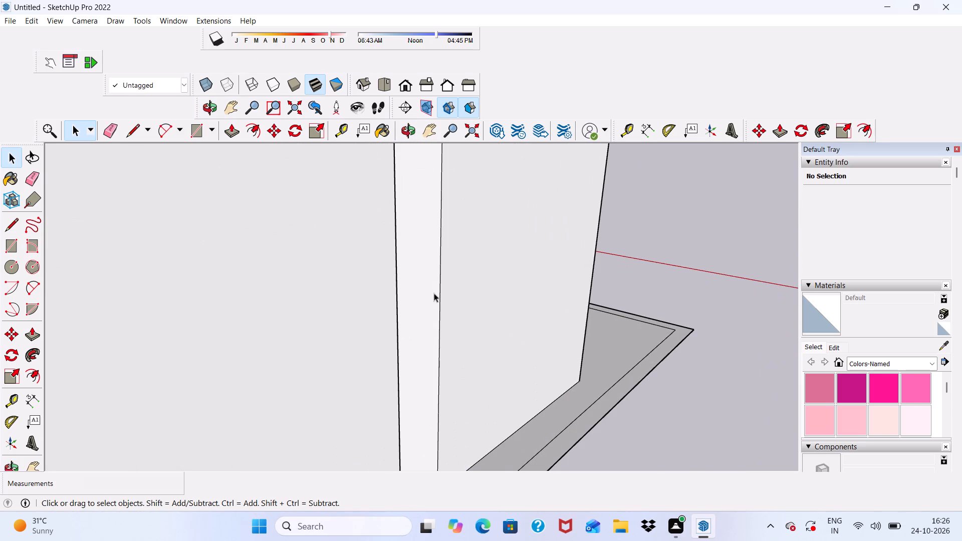
{"action": "left_click", "coordinate": [434, 293]}
{"action": "left_click", "coordinate": [230, 126]}
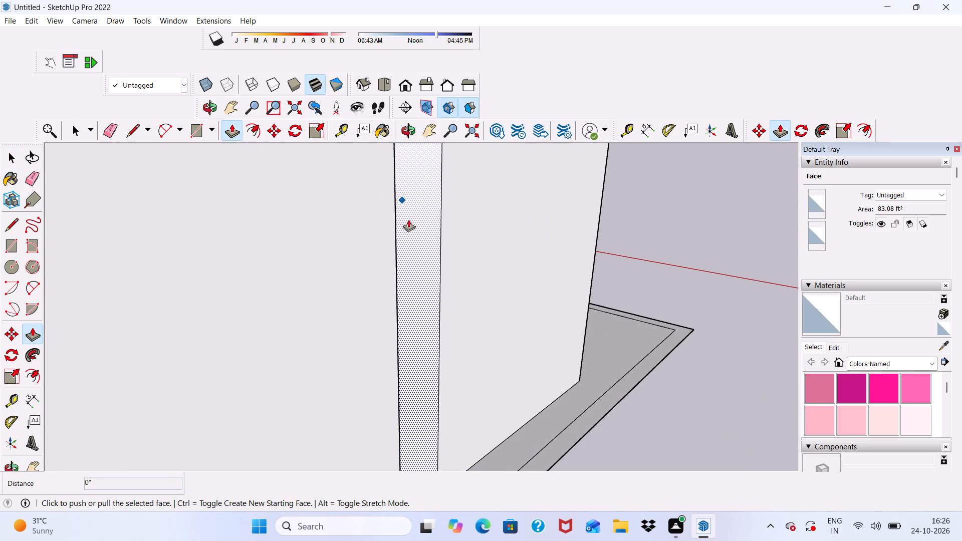
{"action": "left_click", "coordinate": [418, 236]}
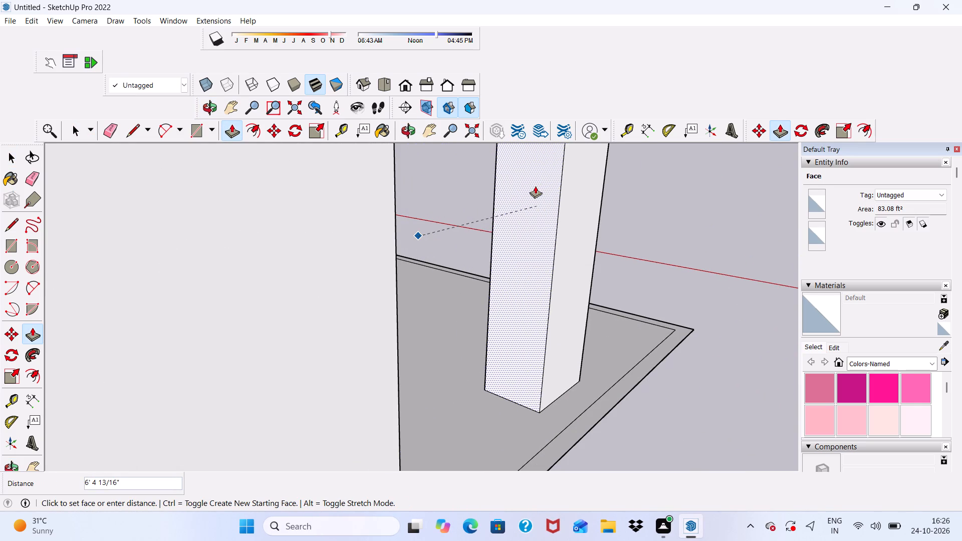
{"action": "left_click", "coordinate": [541, 180]}
Push the same narrow pillar face inward by a further 8 7/8".
{"action": "scroll", "coordinate": [530, 192], "scroll_direction": "down", "scroll_amount": 4}
{"action": "middle_click_drag", "start_coordinate": [532, 242], "coordinate": [421, 252]}
{"action": "scroll", "coordinate": [455, 254], "scroll_direction": "down", "scroll_amount": 1}
{"action": "scroll", "coordinate": [499, 244], "scroll_direction": "up", "scroll_amount": 5}
{"action": "left_click_drag", "start_coordinate": [496, 238], "coordinate": [511, 233]}
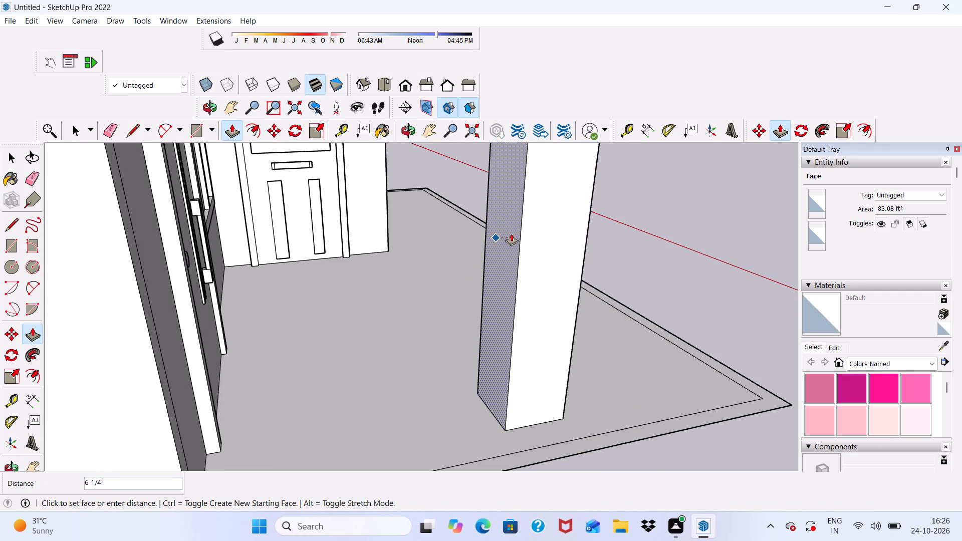
{"action": "left_click_drag", "start_coordinate": [511, 233], "coordinate": [515, 231]}
Push the pillar's door-side face inward slightly once more to slim its cross-section at the porch.
{"action": "scroll", "coordinate": [493, 237], "scroll_direction": "down", "scroll_amount": 20}
{"action": "scroll", "coordinate": [493, 237], "scroll_direction": "down", "scroll_amount": 2}
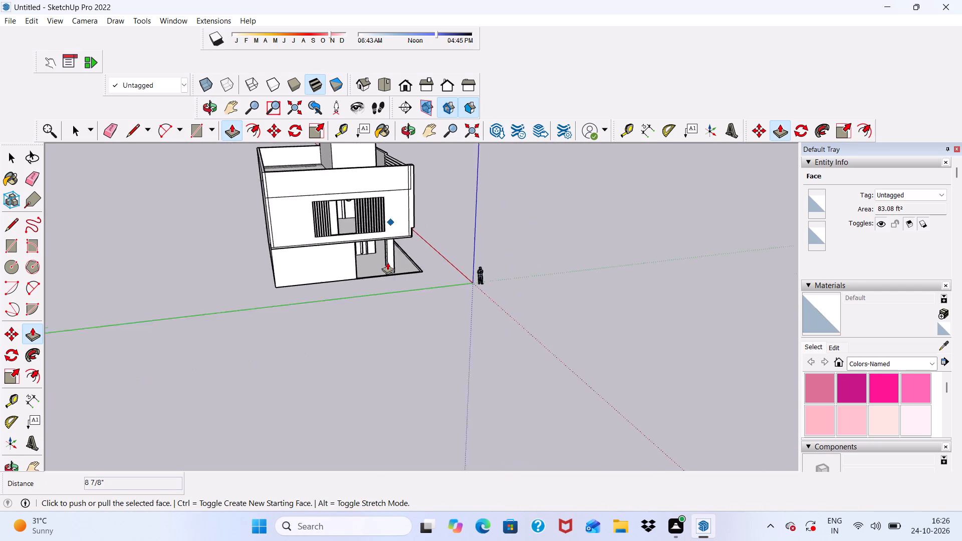
{"action": "scroll", "coordinate": [387, 262], "scroll_direction": "down", "scroll_amount": 1}
{"action": "scroll", "coordinate": [391, 259], "scroll_direction": "up", "scroll_amount": 1}
{"action": "middle_click_drag", "start_coordinate": [391, 259], "coordinate": [57, 154]}
{"action": "scroll", "coordinate": [380, 206], "scroll_direction": "up", "scroll_amount": 9}
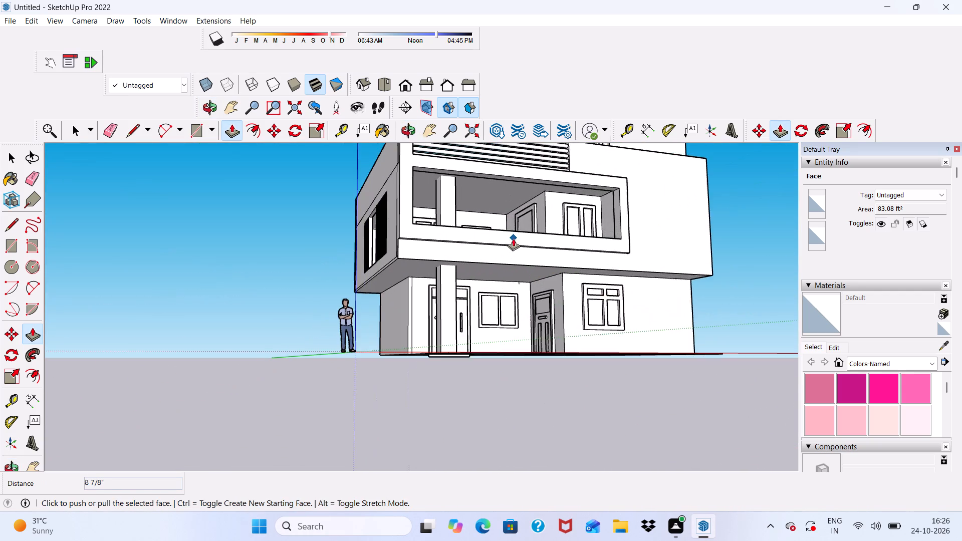
{"action": "middle_click_drag", "start_coordinate": [494, 241], "coordinate": [558, 362]}
{"action": "scroll", "coordinate": [435, 371], "scroll_direction": "up", "scroll_amount": 5}
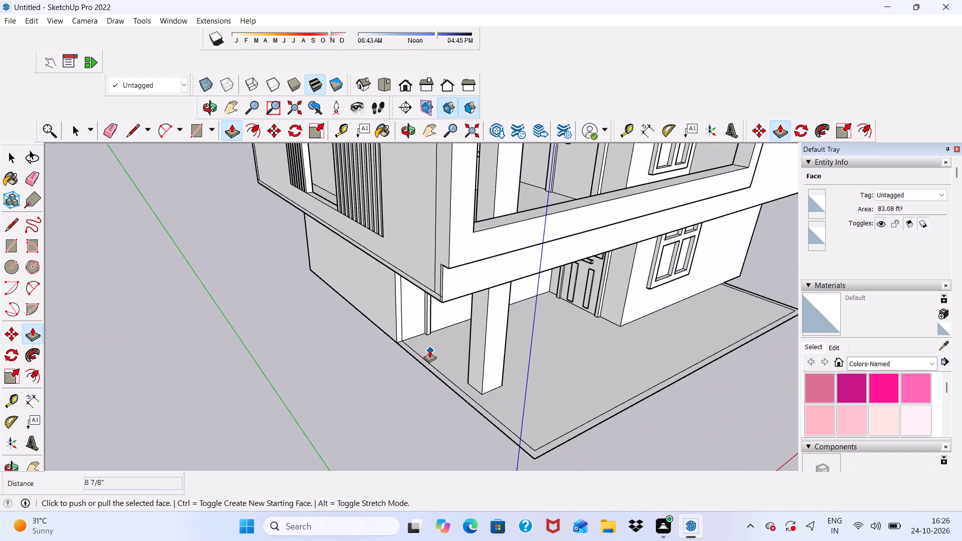
{"action": "middle_click_drag", "start_coordinate": [429, 350], "coordinate": [541, 340]}
{"action": "scroll", "coordinate": [541, 340], "scroll_direction": "down", "scroll_amount": 1}
{"action": "scroll", "coordinate": [420, 332], "scroll_direction": "up", "scroll_amount": 10}
{"action": "scroll", "coordinate": [615, 298], "scroll_direction": "down", "scroll_amount": 2}
{"action": "middle_click_drag", "start_coordinate": [614, 298], "coordinate": [732, 286]}
{"action": "scroll", "coordinate": [672, 275], "scroll_direction": "up", "scroll_amount": 4}
{"action": "left_click_drag", "start_coordinate": [630, 273], "coordinate": [631, 272]}
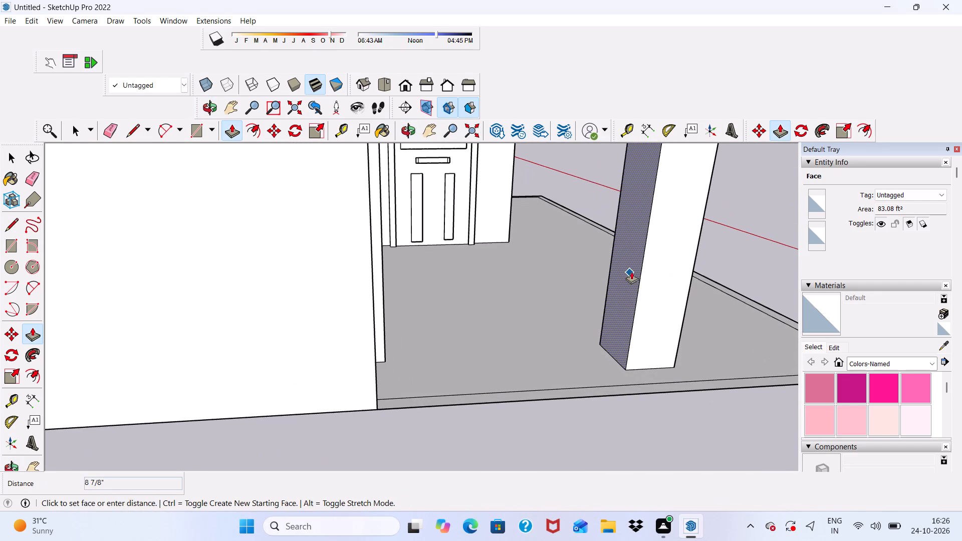
{"action": "left_click_drag", "start_coordinate": [631, 272], "coordinate": [636, 270]}
{"action": "key", "text": "space"}
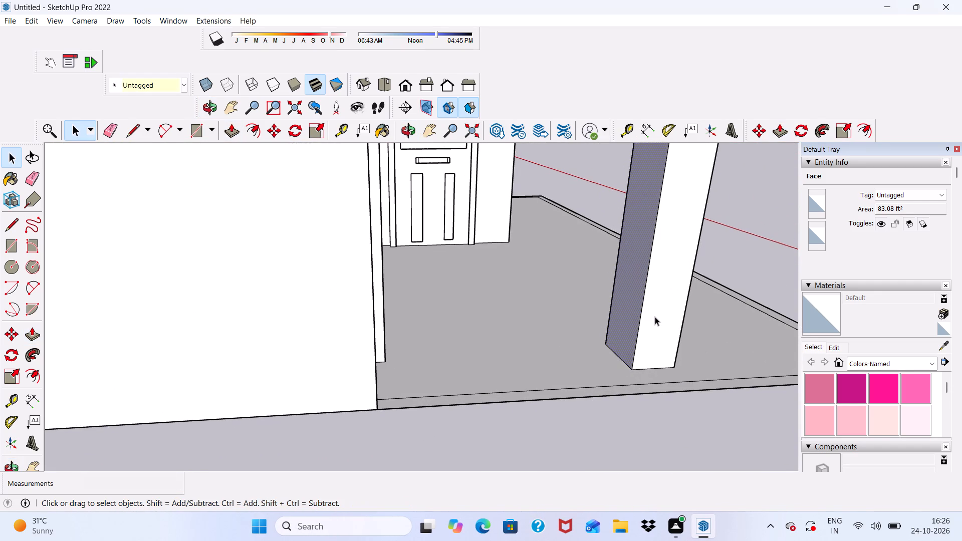
Push/Pull the pillar's top face on the terrace floor upward by about 16' 3".
{"action": "left_click", "coordinate": [655, 317]}
{"action": "scroll", "coordinate": [582, 300], "scroll_direction": "down", "scroll_amount": 14}
{"action": "middle_click_drag", "start_coordinate": [613, 318], "coordinate": [468, 316]}
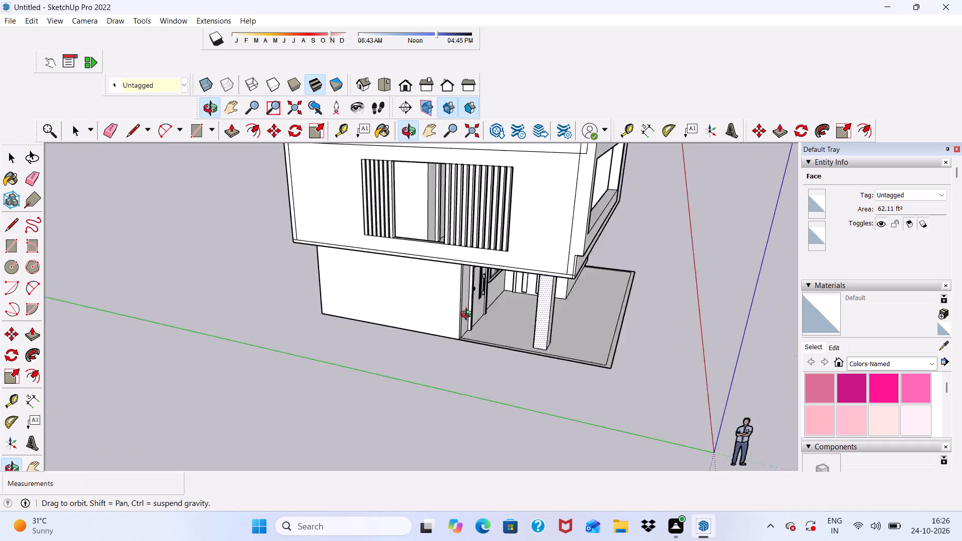
{"action": "middle_click_drag", "start_coordinate": [468, 316], "coordinate": [274, 320]}
{"action": "scroll", "coordinate": [322, 258], "scroll_direction": "down", "scroll_amount": 5}
{"action": "middle_click_drag", "start_coordinate": [407, 210], "coordinate": [297, 312]}
{"action": "scroll", "coordinate": [342, 192], "scroll_direction": "up", "scroll_amount": 5}
{"action": "middle_click_drag", "start_coordinate": [408, 257], "coordinate": [357, 340]}
{"action": "scroll", "coordinate": [395, 253], "scroll_direction": "up", "scroll_amount": 5}
{"action": "left_click", "coordinate": [396, 239]}
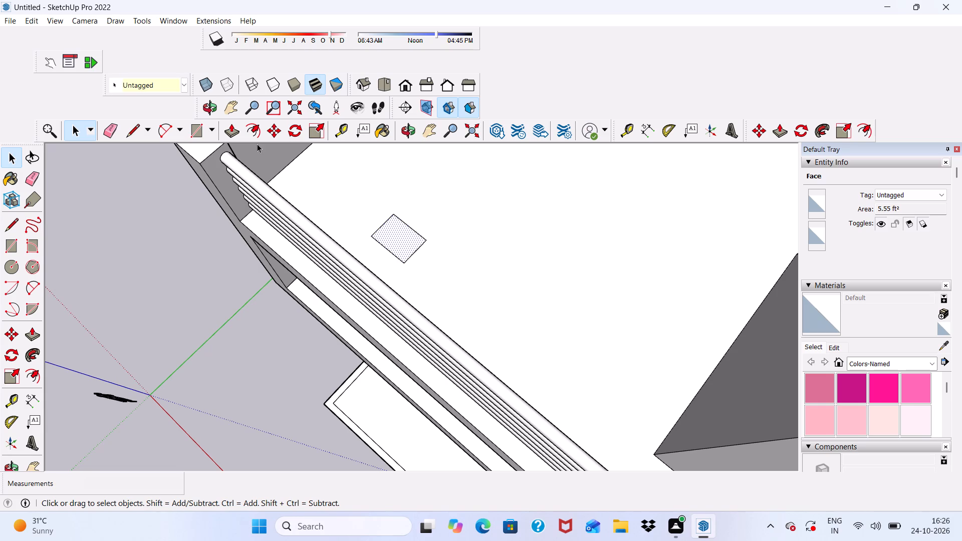
{"action": "left_click", "coordinate": [230, 126]}
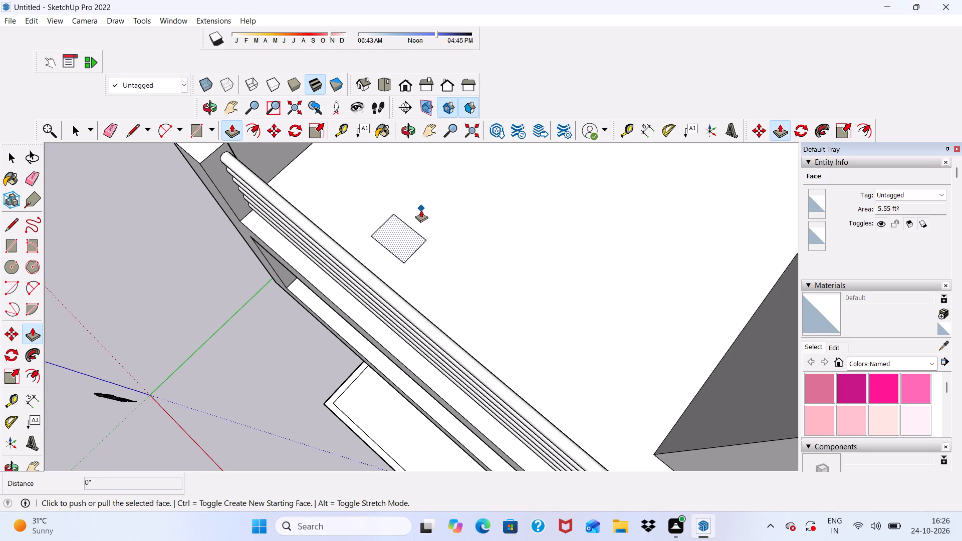
{"action": "left_click", "coordinate": [408, 235]}
{"action": "scroll", "coordinate": [407, 181], "scroll_direction": "down", "scroll_amount": 4}
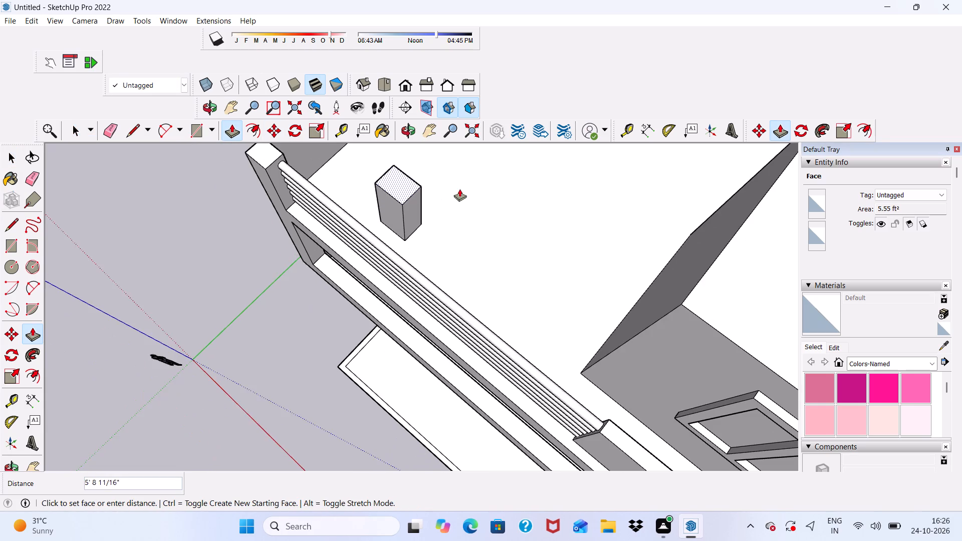
{"action": "scroll", "coordinate": [459, 189], "scroll_direction": "down", "scroll_amount": 4}
{"action": "left_click", "coordinate": [606, 235]}
Examine the full-height pillar from several angles, comparing its top with the rooftop block and terrace parapet.
{"action": "scroll", "coordinate": [591, 256], "scroll_direction": "down", "scroll_amount": 4}
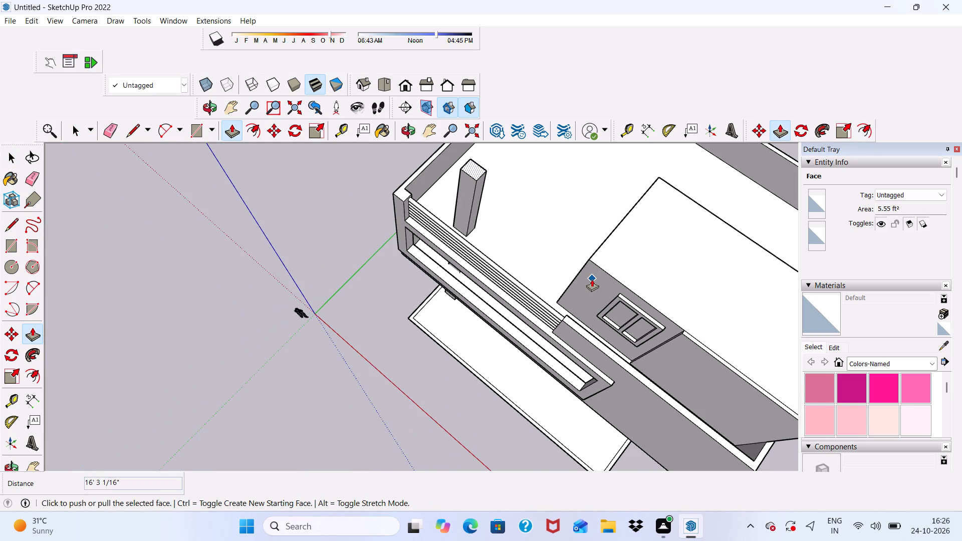
{"action": "middle_click_drag", "start_coordinate": [592, 279], "coordinate": [651, 209]}
{"action": "scroll", "coordinate": [651, 201], "scroll_direction": "down", "scroll_amount": 5}
{"action": "middle_click_drag", "start_coordinate": [537, 318], "coordinate": [581, 153]}
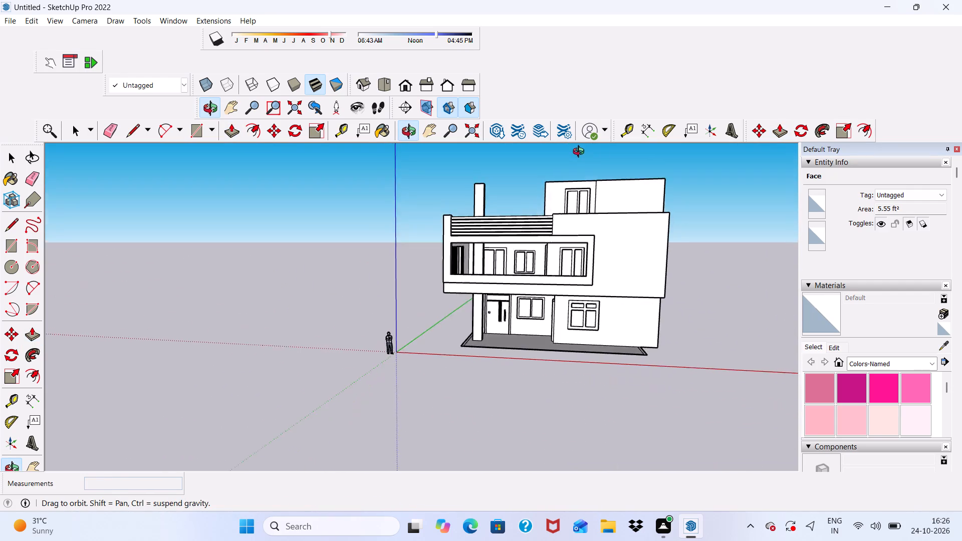
{"action": "middle_click_drag", "start_coordinate": [581, 153], "coordinate": [582, 151]}
{"action": "scroll", "coordinate": [583, 150], "scroll_direction": "up", "scroll_amount": 4}
{"action": "middle_click_drag", "start_coordinate": [418, 177], "coordinate": [510, 176]}
{"action": "scroll", "coordinate": [509, 177], "scroll_direction": "up", "scroll_amount": 2}
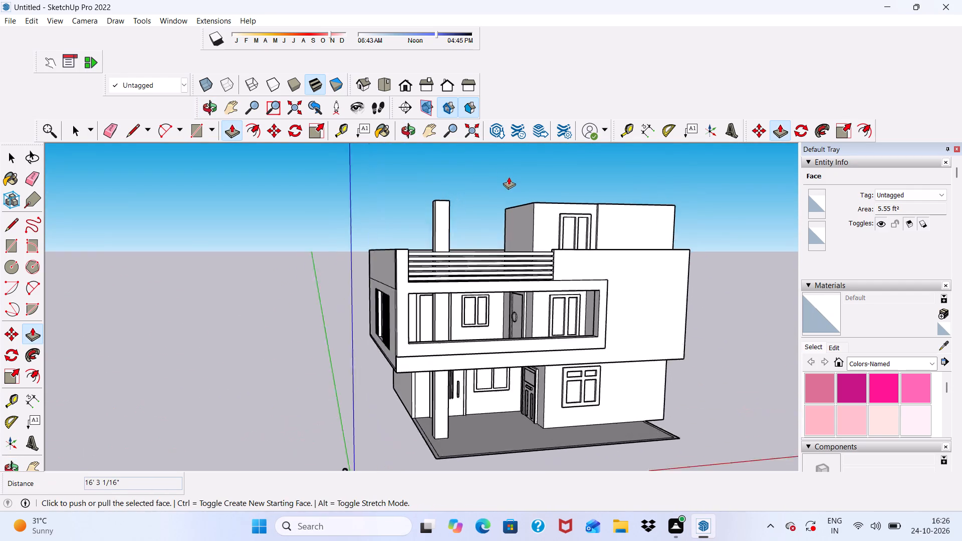
{"action": "scroll", "coordinate": [509, 177], "scroll_direction": "up", "scroll_amount": 1}
{"action": "middle_click_drag", "start_coordinate": [508, 190], "coordinate": [439, 285]}
{"action": "scroll", "coordinate": [349, 225], "scroll_direction": "up", "scroll_amount": 4}
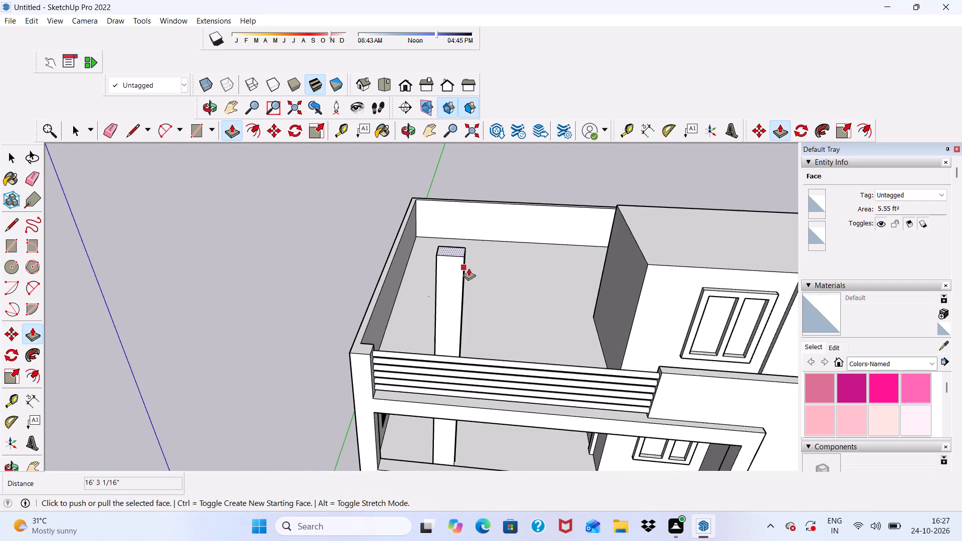
{"action": "scroll", "coordinate": [468, 256], "scroll_direction": "up", "scroll_amount": 3}
{"action": "key", "text": "space"}
{"action": "scroll", "coordinate": [444, 249], "scroll_direction": "down", "scroll_amount": 1}
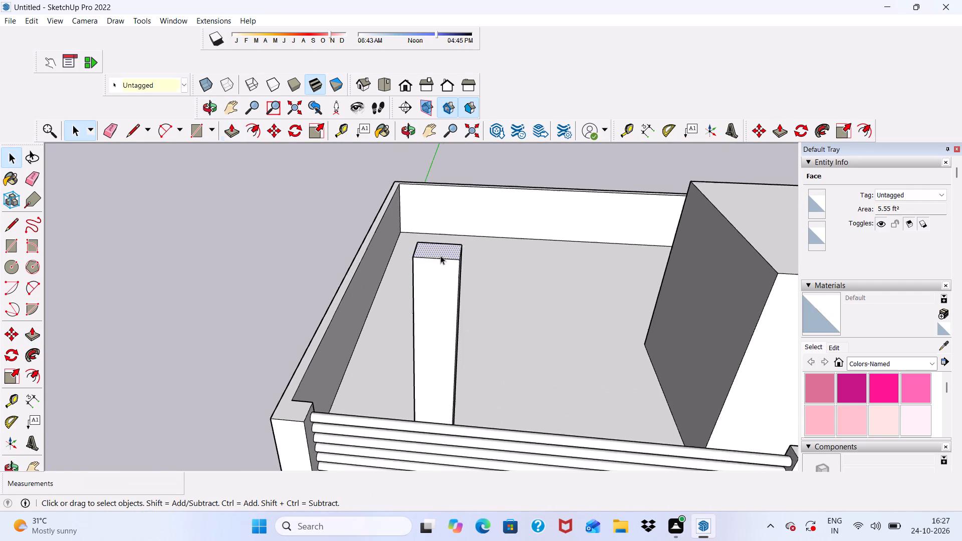
{"action": "scroll", "coordinate": [440, 255], "scroll_direction": "down", "scroll_amount": 6}
{"action": "middle_click_drag", "start_coordinate": [435, 271], "coordinate": [451, 211]}
{"action": "scroll", "coordinate": [451, 211], "scroll_direction": "up", "scroll_amount": 5}
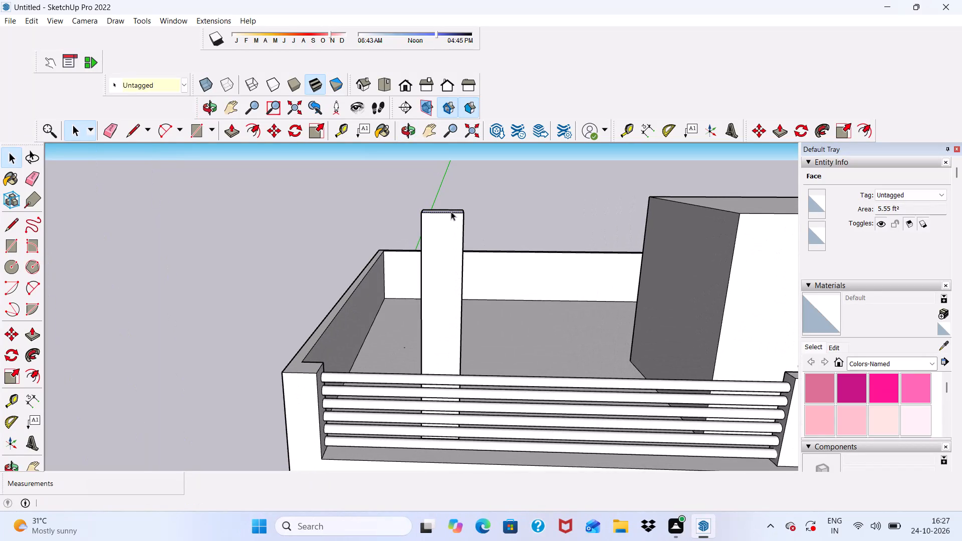
{"action": "scroll", "coordinate": [455, 222], "scroll_direction": "down", "scroll_amount": 8}
{"action": "scroll", "coordinate": [525, 209], "scroll_direction": "down", "scroll_amount": 3}
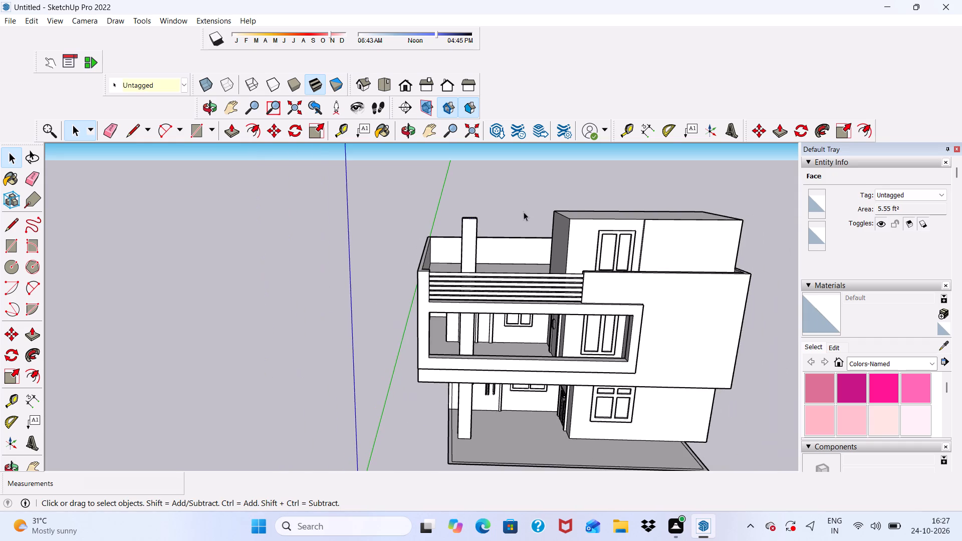
{"action": "middle_click_drag", "start_coordinate": [524, 212], "coordinate": [593, 284]}
{"action": "scroll", "coordinate": [558, 190], "scroll_direction": "up", "scroll_amount": 3}
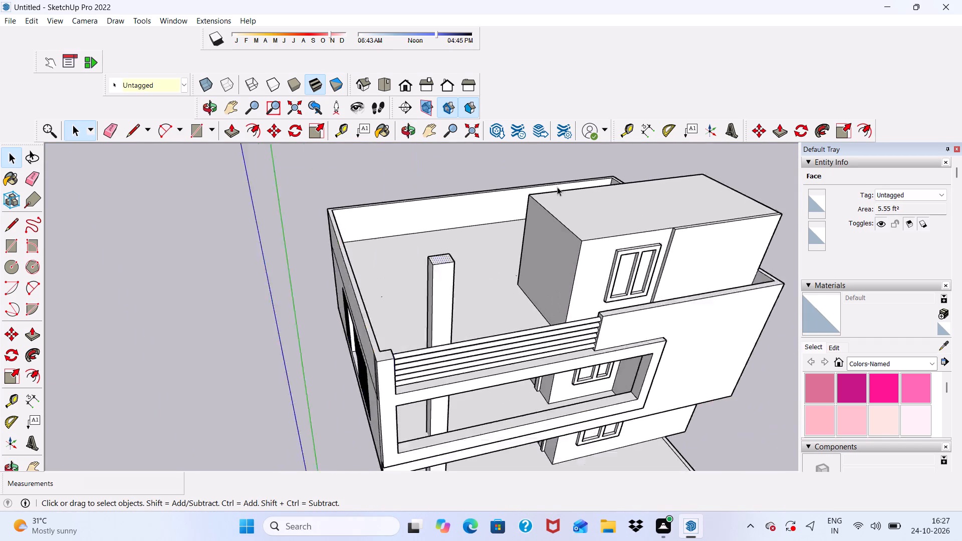
{"action": "scroll", "coordinate": [557, 187], "scroll_direction": "up", "scroll_amount": 2}
{"action": "scroll", "coordinate": [557, 187], "scroll_direction": "down", "scroll_amount": 3}
{"action": "middle_click_drag", "start_coordinate": [469, 256], "coordinate": [484, 264]}
{"action": "scroll", "coordinate": [515, 208], "scroll_direction": "up", "scroll_amount": 5}
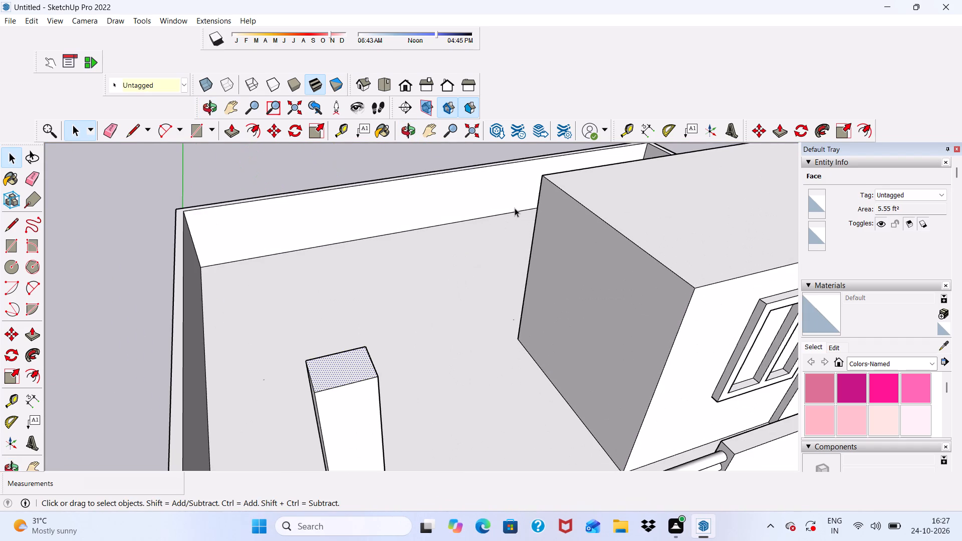
{"action": "scroll", "coordinate": [513, 208], "scroll_direction": "down", "scroll_amount": 2}
{"action": "middle_click_drag", "start_coordinate": [513, 209], "coordinate": [515, 211]}
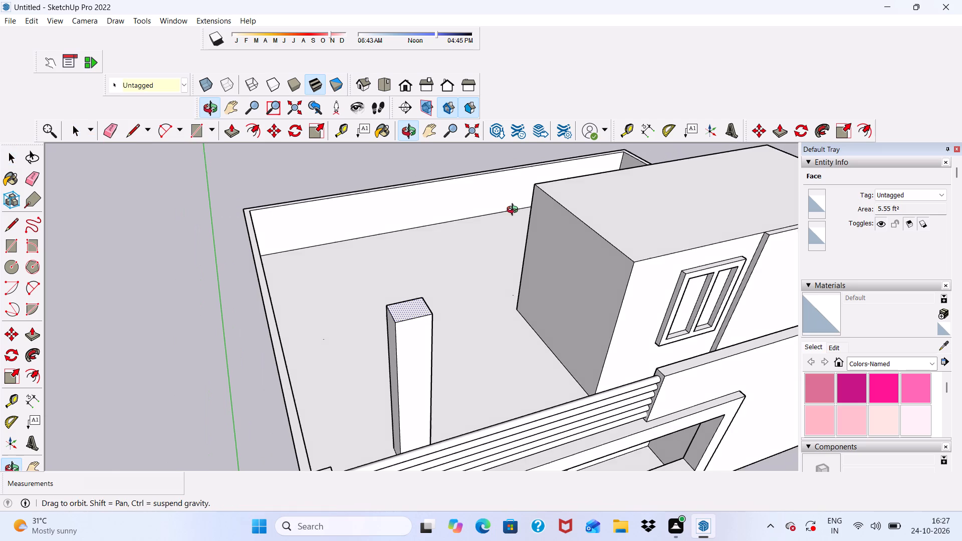
{"action": "middle_click_drag", "start_coordinate": [515, 211], "coordinate": [636, 197]}
{"action": "middle_click_drag", "start_coordinate": [574, 242], "coordinate": [625, 239]}
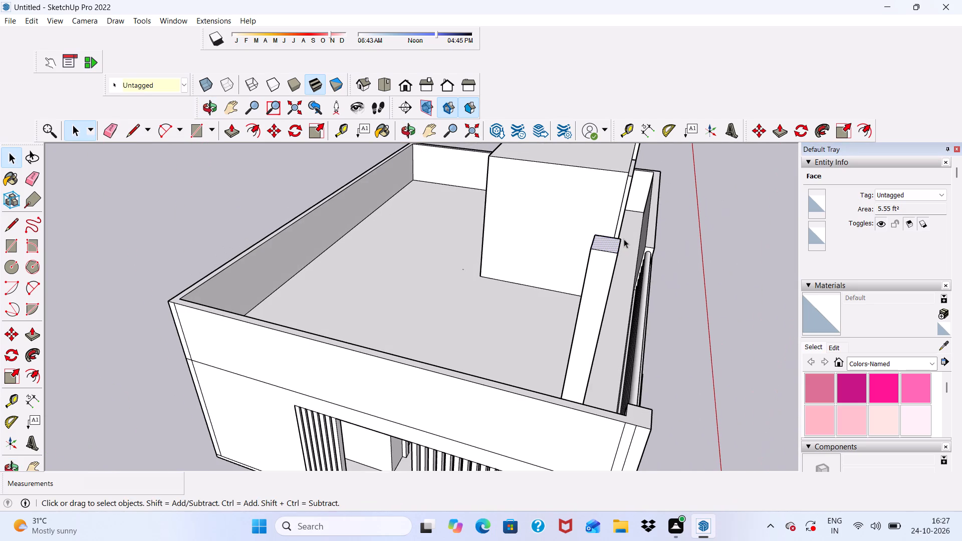
Draw a thin rectangle about 15' 7" by 11 1/4" along the top of the rooftop block's end wall facing the pillar.
{"action": "left_click", "coordinate": [191, 131]}
{"action": "scroll", "coordinate": [466, 213], "scroll_direction": "up", "scroll_amount": 4}
{"action": "scroll", "coordinate": [480, 172], "scroll_direction": "down", "scroll_amount": 11}
{"action": "scroll", "coordinate": [499, 145], "scroll_direction": "up", "scroll_amount": 7}
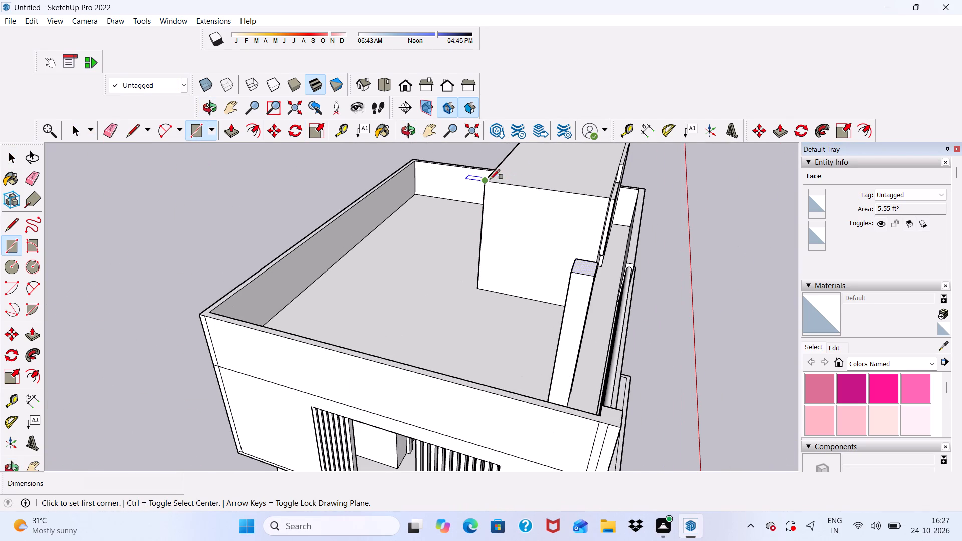
{"action": "left_click", "coordinate": [483, 182]}
{"action": "scroll", "coordinate": [597, 207], "scroll_direction": "up", "scroll_amount": 3}
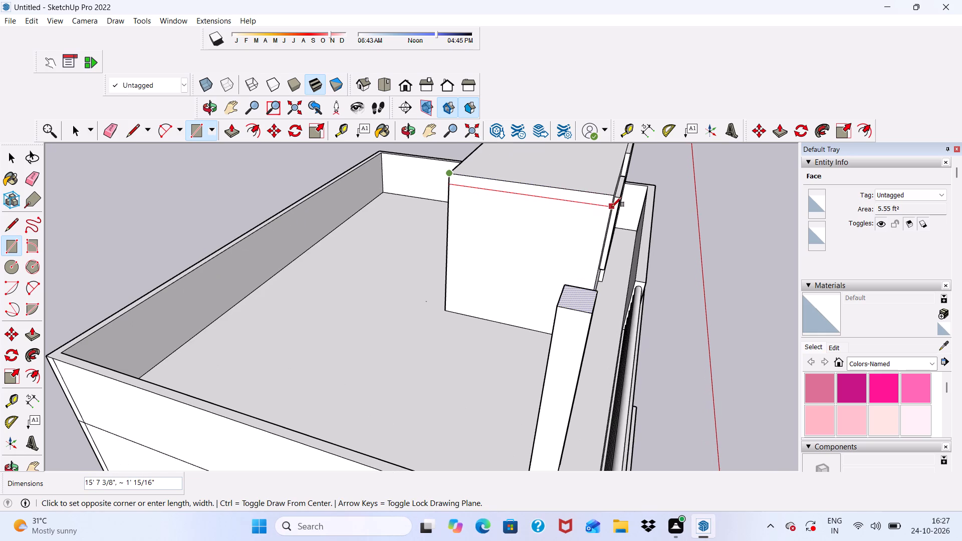
{"action": "left_click", "coordinate": [612, 205]}
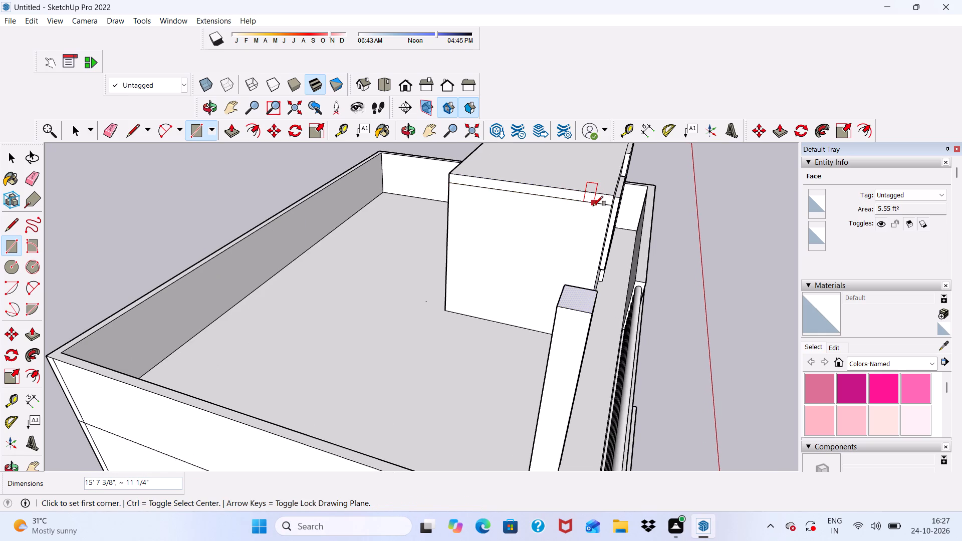
{"action": "scroll", "coordinate": [593, 206], "scroll_direction": "right", "scroll_amount": 1}
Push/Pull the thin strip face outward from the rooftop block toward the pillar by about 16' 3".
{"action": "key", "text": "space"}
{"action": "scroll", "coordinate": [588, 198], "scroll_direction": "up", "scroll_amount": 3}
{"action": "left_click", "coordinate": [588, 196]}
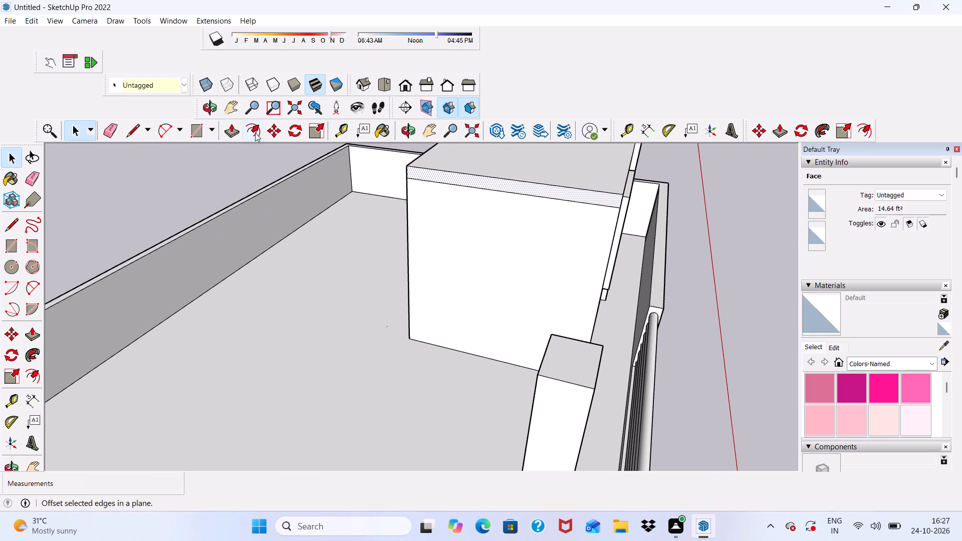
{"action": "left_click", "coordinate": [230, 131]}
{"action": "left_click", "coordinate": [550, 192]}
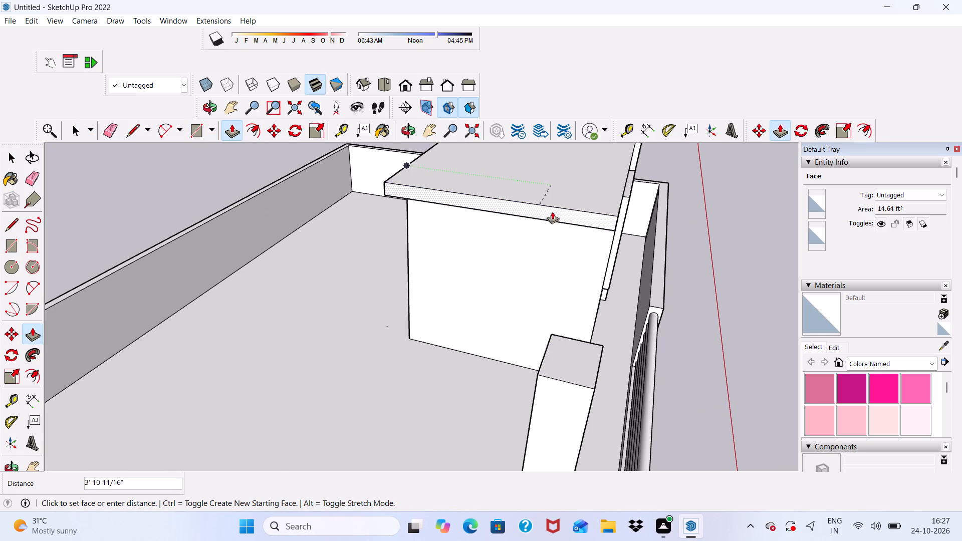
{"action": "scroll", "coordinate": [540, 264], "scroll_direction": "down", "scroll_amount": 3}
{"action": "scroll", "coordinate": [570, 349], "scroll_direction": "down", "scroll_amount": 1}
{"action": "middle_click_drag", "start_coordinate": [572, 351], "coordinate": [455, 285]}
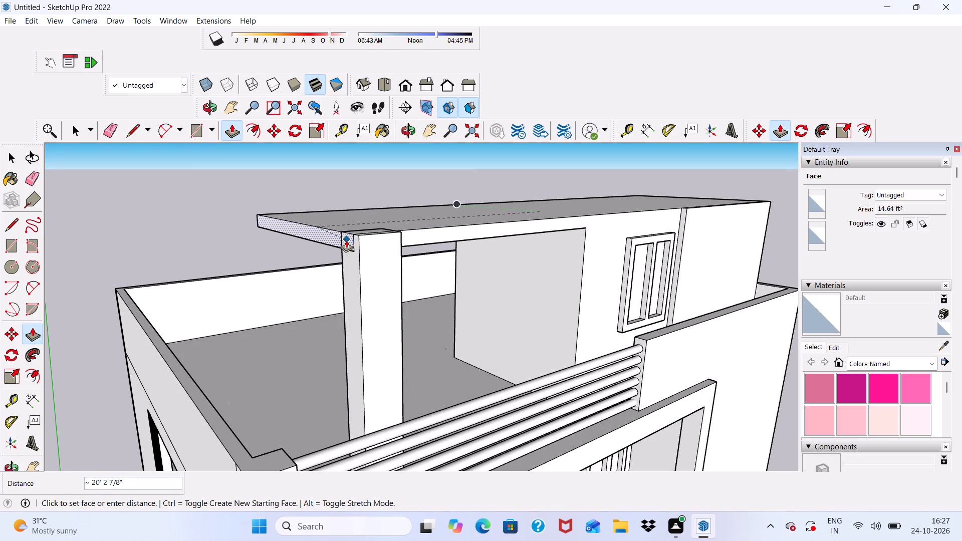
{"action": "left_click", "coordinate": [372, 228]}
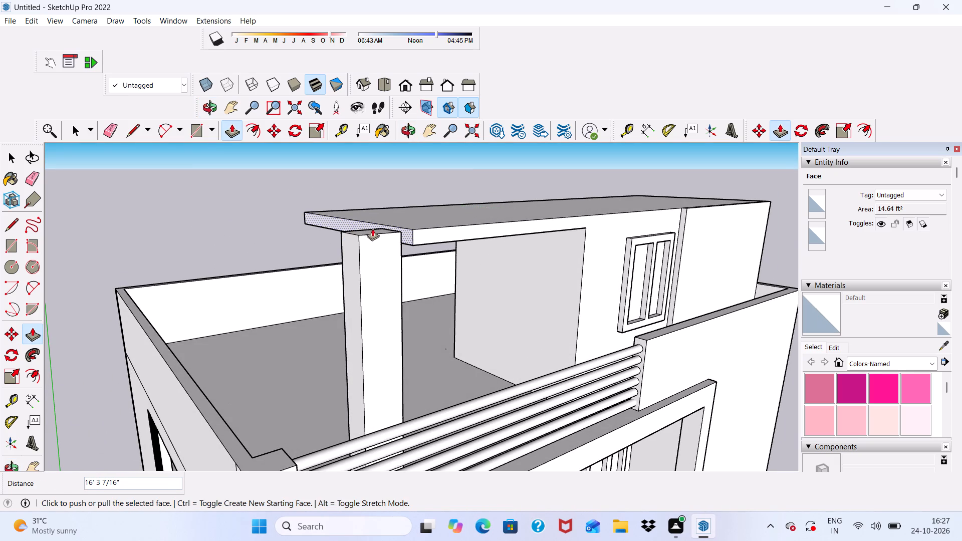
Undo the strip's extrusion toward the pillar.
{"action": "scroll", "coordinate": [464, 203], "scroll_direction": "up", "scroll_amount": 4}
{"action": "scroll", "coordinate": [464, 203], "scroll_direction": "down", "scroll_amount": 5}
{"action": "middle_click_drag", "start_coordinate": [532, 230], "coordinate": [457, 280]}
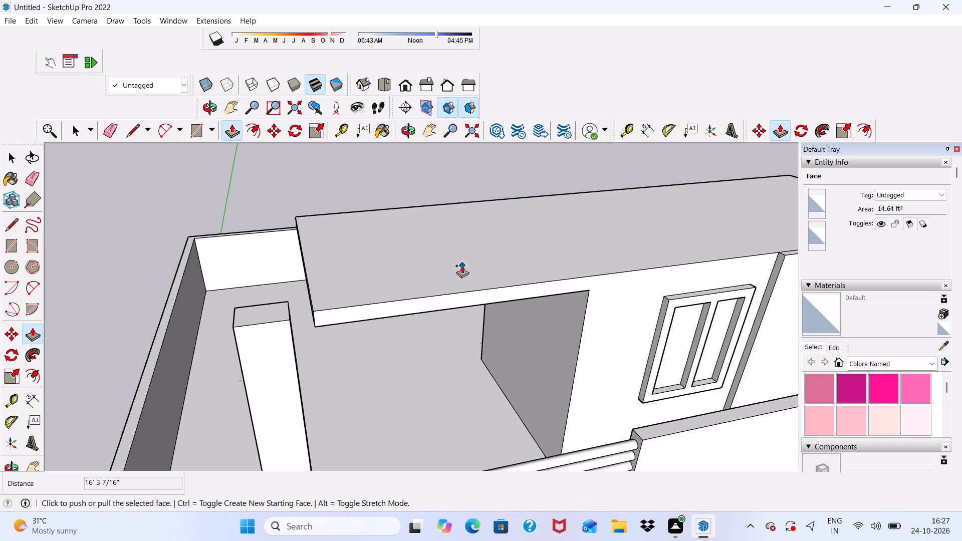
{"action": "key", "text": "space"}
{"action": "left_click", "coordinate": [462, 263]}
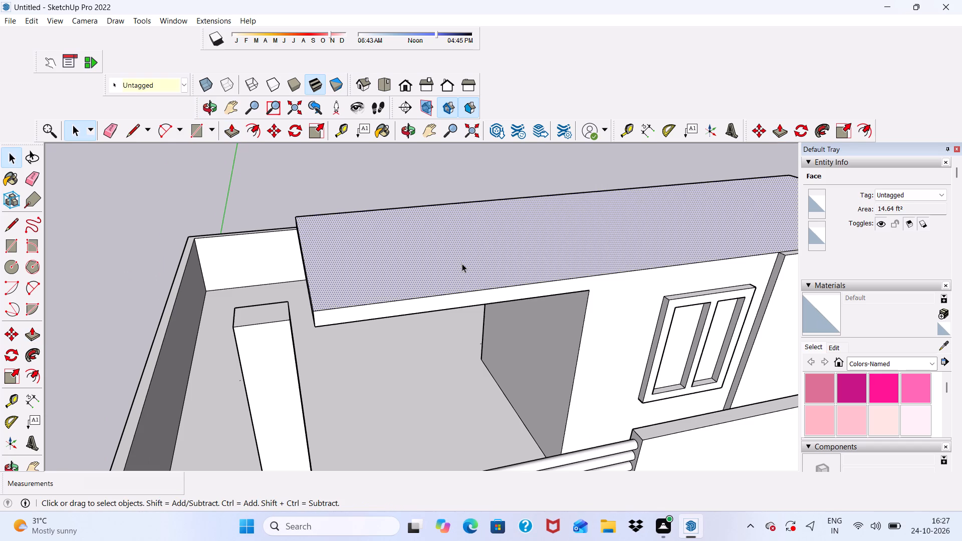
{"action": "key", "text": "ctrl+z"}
Push/Pull the strip face on the block's end wall outward by about 17' 4" to form a roof slab reaching the pillar.
{"action": "left_click_drag", "start_coordinate": [462, 263], "coordinate": [502, 270], "text": "ctrl"}
{"action": "scroll", "coordinate": [580, 264], "scroll_direction": "up", "scroll_amount": 3}
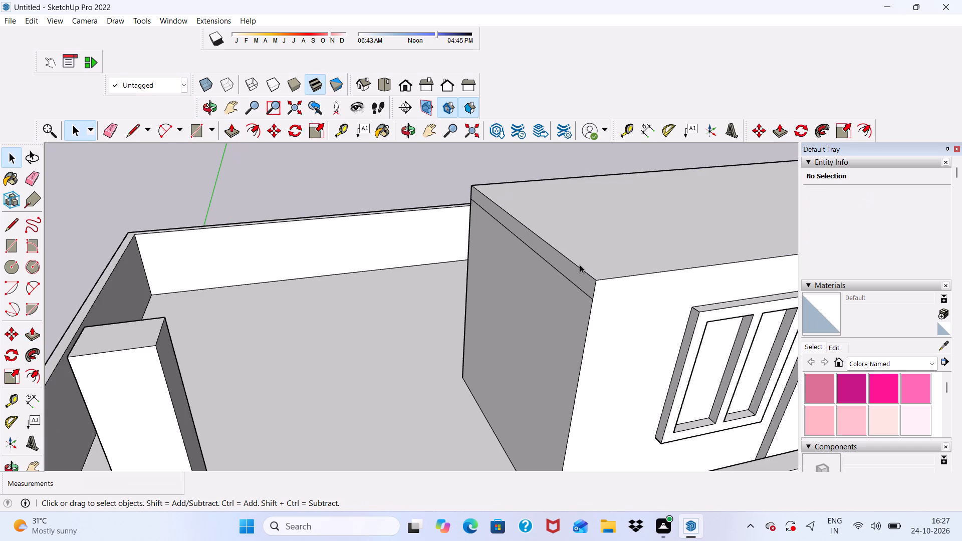
{"action": "left_click", "coordinate": [574, 273]}
{"action": "left_click", "coordinate": [229, 127]}
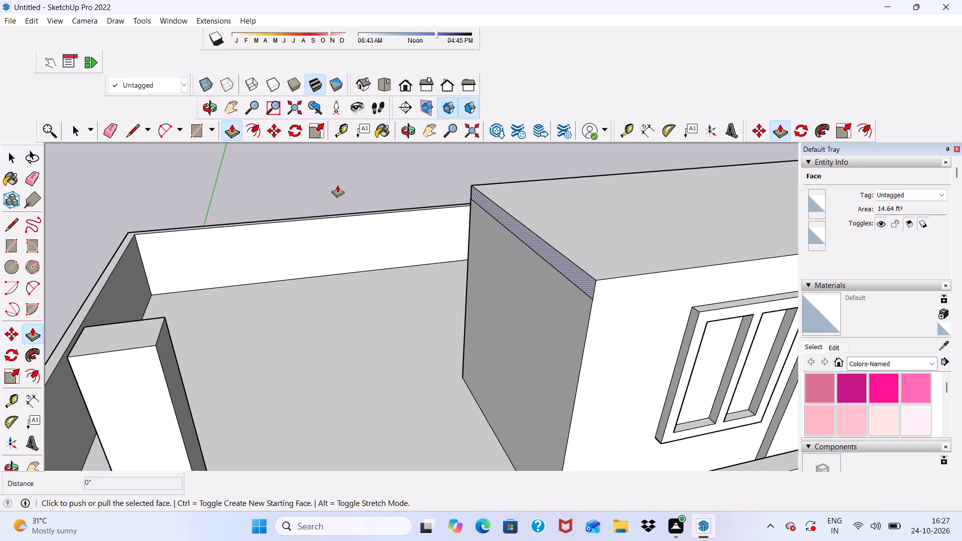
{"action": "left_click", "coordinate": [557, 261]}
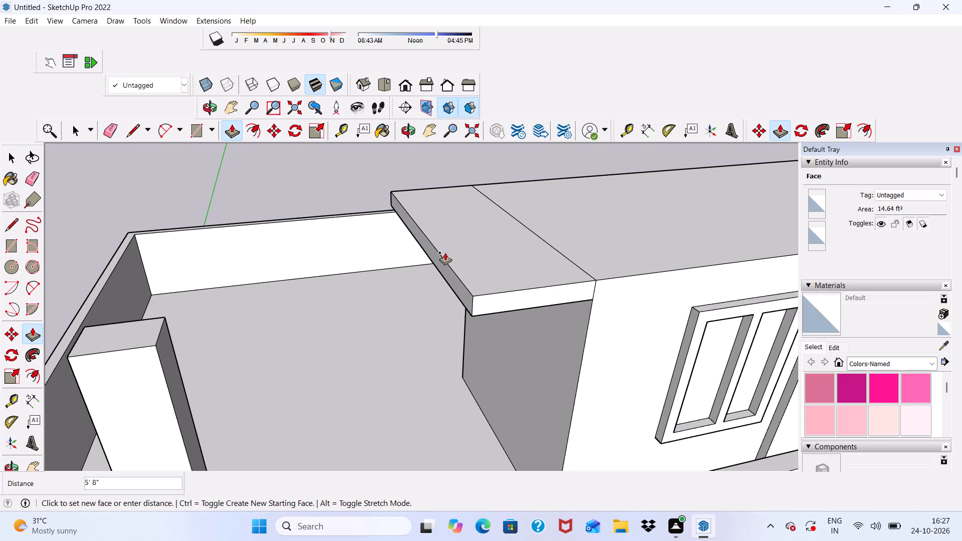
{"action": "scroll", "coordinate": [424, 236], "scroll_direction": "down", "scroll_amount": 5}
{"action": "left_click", "coordinate": [274, 228]}
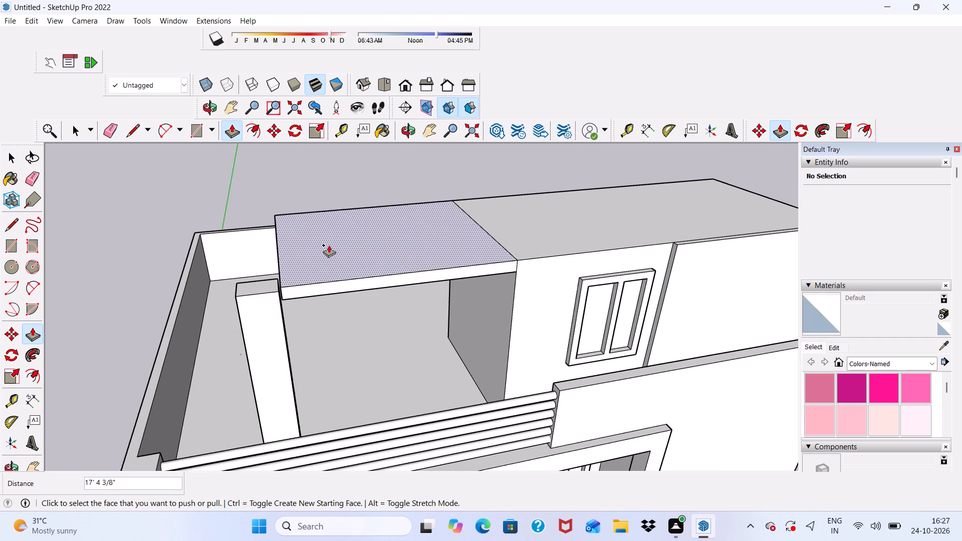
Push/Pull the new roof slab's top face upward by about 1' 11 11/16".
{"action": "left_click", "coordinate": [334, 252]}
{"action": "left_click", "coordinate": [296, 231]}
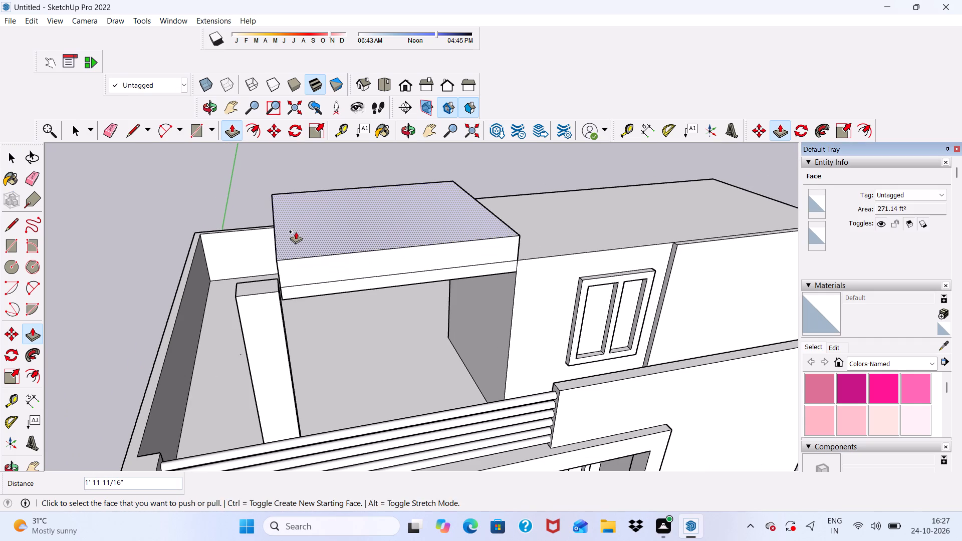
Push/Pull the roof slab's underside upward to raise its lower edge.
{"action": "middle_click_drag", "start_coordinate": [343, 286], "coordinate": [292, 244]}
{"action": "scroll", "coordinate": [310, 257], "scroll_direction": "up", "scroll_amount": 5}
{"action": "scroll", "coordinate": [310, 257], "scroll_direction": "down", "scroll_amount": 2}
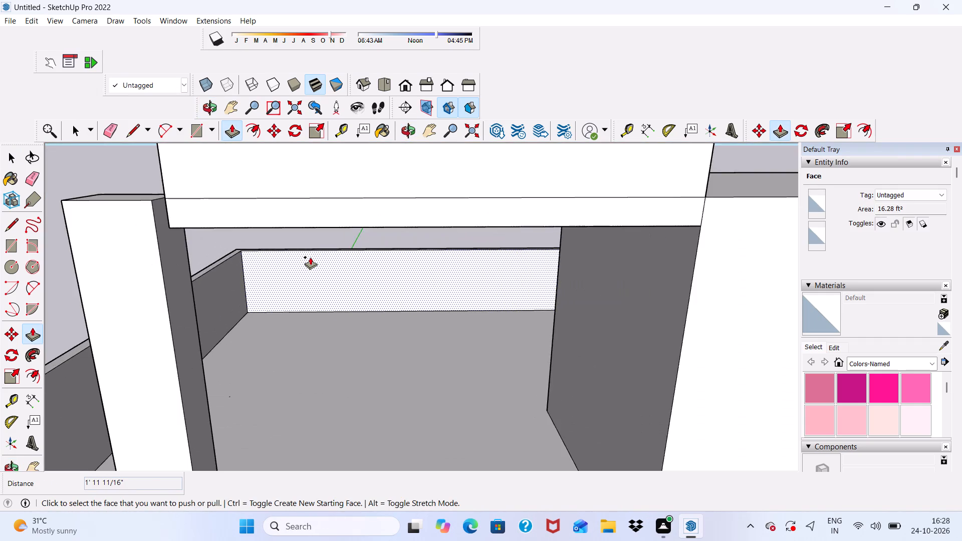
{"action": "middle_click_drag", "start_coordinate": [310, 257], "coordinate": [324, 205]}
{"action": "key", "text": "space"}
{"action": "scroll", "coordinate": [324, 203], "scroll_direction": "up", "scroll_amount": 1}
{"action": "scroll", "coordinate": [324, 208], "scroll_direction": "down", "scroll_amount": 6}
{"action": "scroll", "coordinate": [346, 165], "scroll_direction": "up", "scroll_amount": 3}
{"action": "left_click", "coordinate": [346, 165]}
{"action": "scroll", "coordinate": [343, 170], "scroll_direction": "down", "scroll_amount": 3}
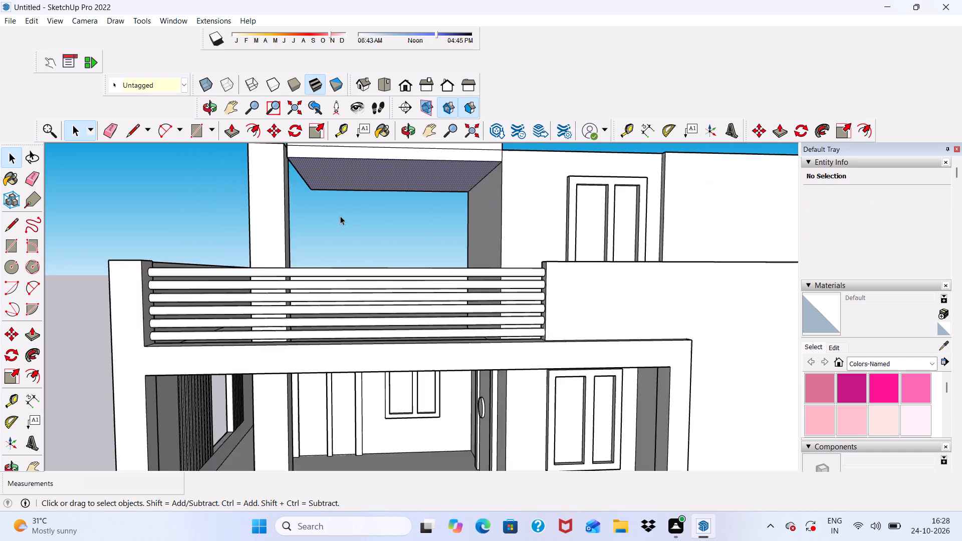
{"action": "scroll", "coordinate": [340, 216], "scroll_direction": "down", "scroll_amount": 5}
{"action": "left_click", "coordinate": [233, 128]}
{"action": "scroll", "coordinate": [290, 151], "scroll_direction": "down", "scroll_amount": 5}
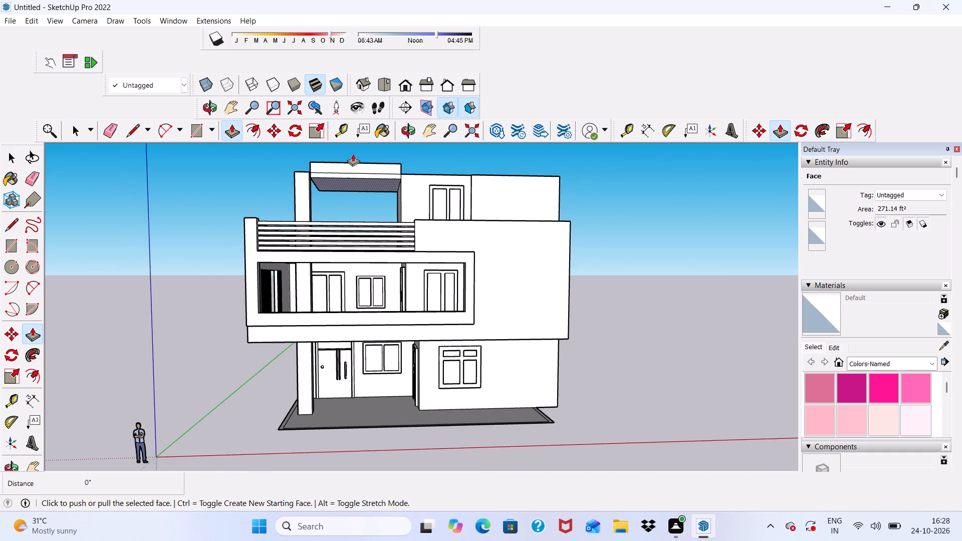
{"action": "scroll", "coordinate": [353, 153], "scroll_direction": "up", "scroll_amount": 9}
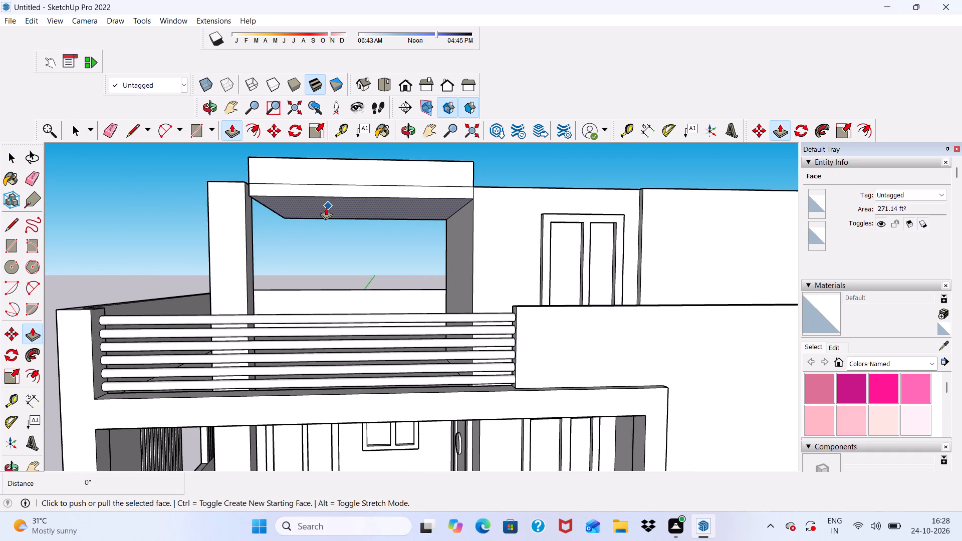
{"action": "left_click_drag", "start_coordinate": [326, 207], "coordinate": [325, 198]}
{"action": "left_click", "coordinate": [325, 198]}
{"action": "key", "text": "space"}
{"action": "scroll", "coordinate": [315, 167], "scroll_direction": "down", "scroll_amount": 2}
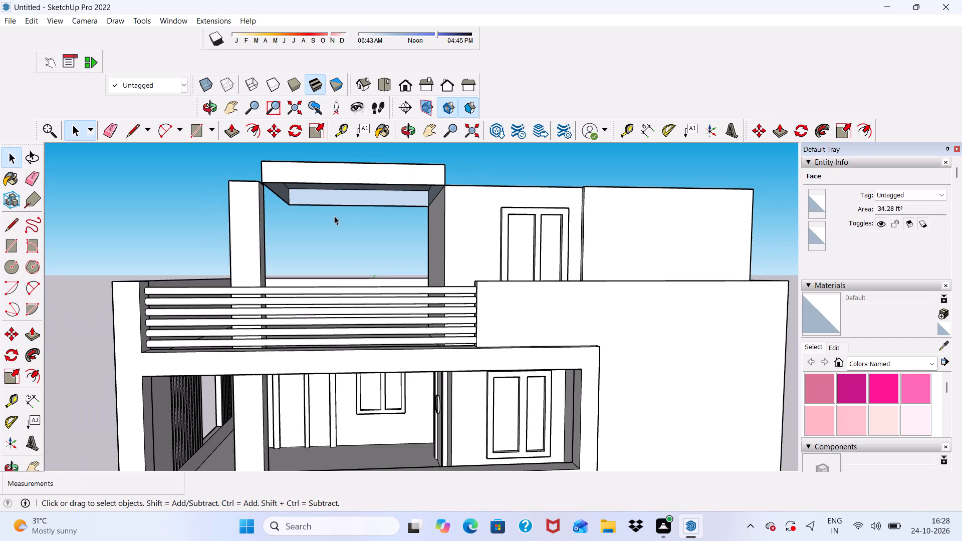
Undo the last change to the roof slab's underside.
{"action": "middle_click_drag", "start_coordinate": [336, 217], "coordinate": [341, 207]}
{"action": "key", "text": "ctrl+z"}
Push/Pull the roof slab's underside upward by about 11 1/4".
{"action": "scroll", "coordinate": [347, 195], "scroll_direction": "up", "scroll_amount": 4}
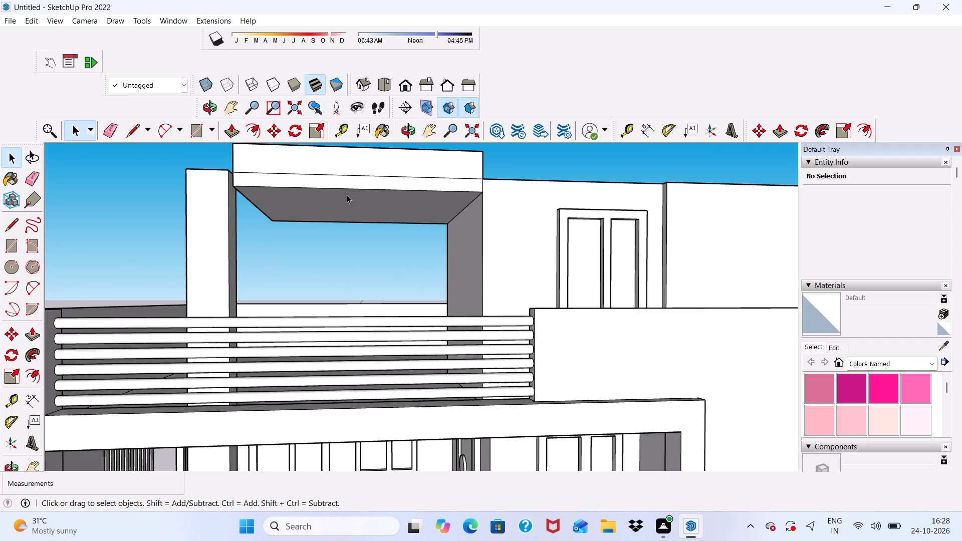
{"action": "left_click", "coordinate": [348, 200]}
{"action": "left_click", "coordinate": [233, 129]}
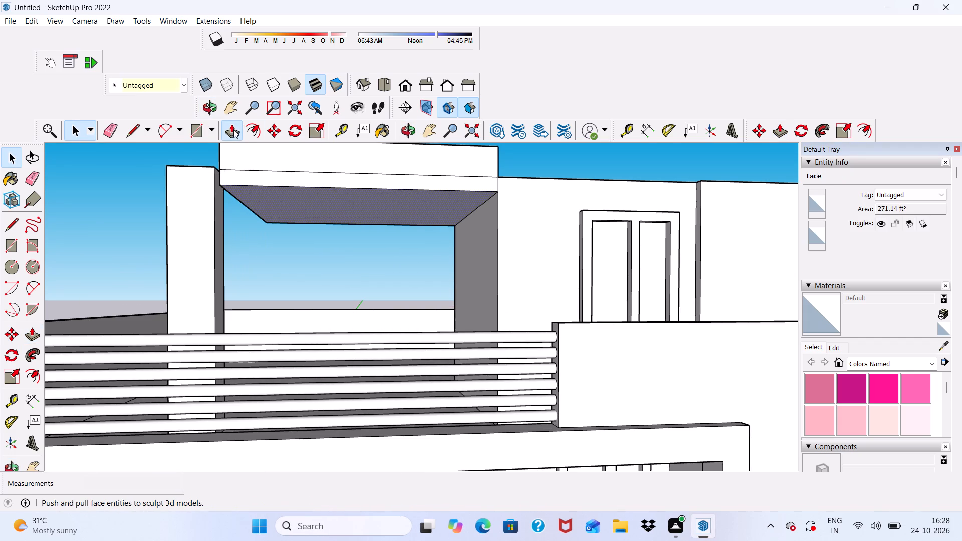
{"action": "left_click_drag", "start_coordinate": [311, 200], "coordinate": [312, 192]}
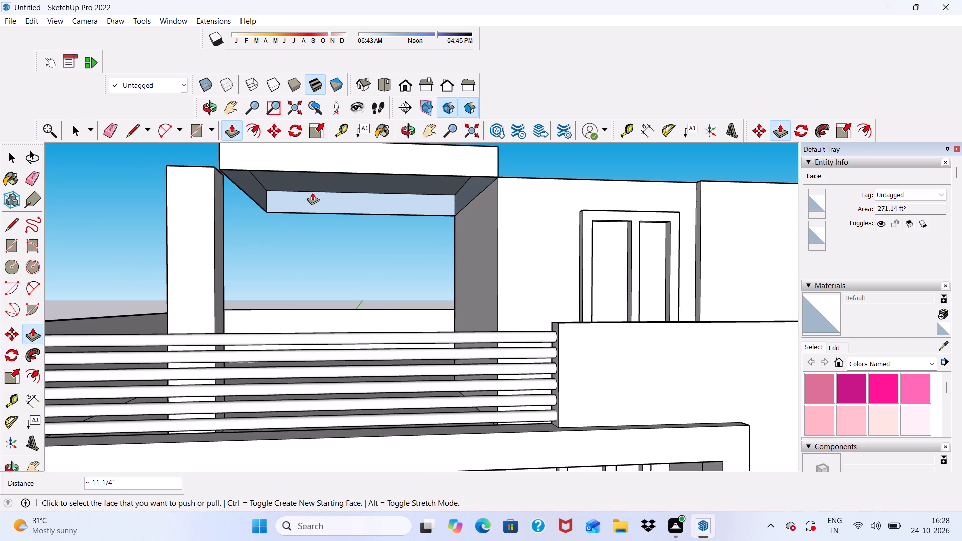
Lower the roof slab's upper face by 9 13/16" and by a further 1' to thin the slab.
{"action": "left_click", "coordinate": [332, 176]}
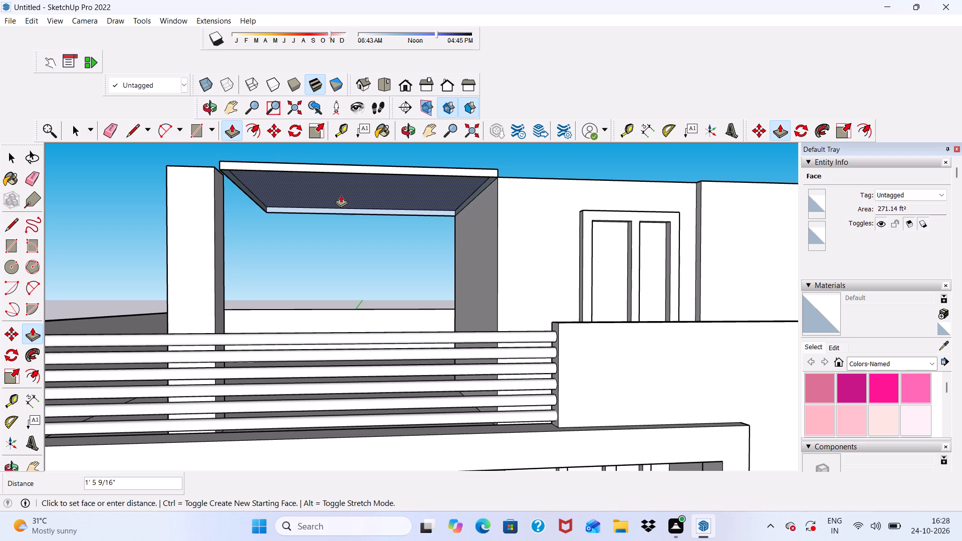
{"action": "left_click", "coordinate": [341, 187]}
{"action": "scroll", "coordinate": [307, 182], "scroll_direction": "up", "scroll_amount": 2}
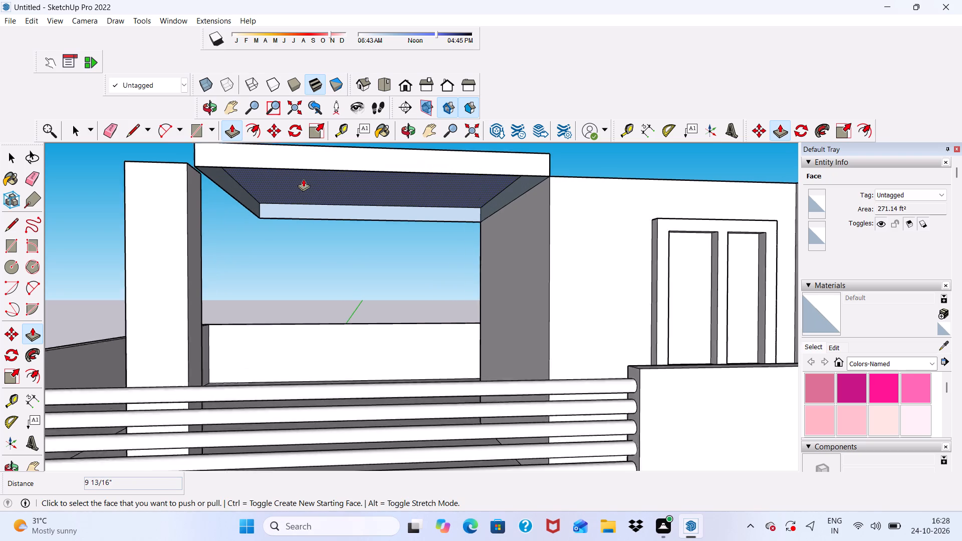
{"action": "scroll", "coordinate": [303, 179], "scroll_direction": "up", "scroll_amount": 1}
{"action": "left_click", "coordinate": [303, 178]}
{"action": "left_click", "coordinate": [302, 196]}
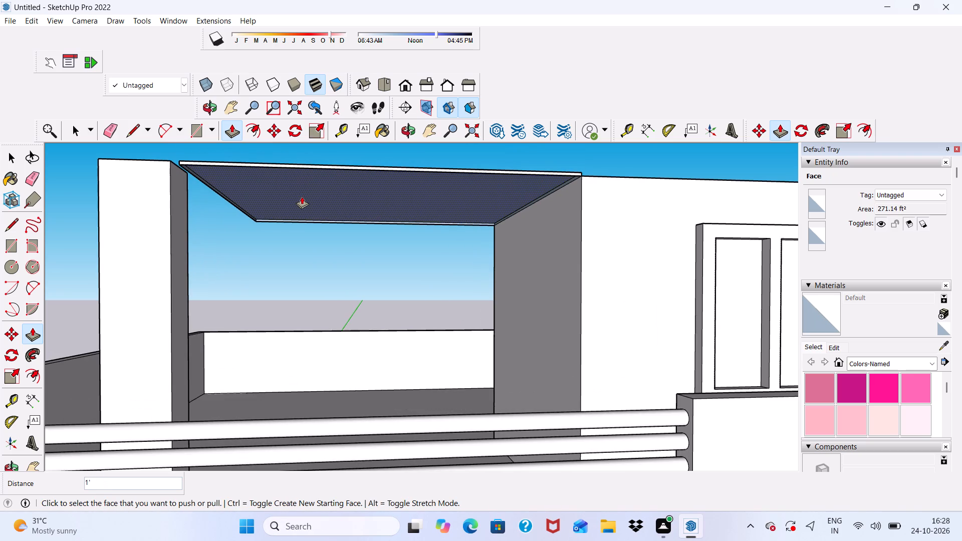
Push/Pull the thin slab's large face downward by 5 3/16" to thicken the slab.
{"action": "scroll", "coordinate": [289, 201], "scroll_direction": "up", "scroll_amount": 2}
{"action": "left_click", "coordinate": [286, 197]}
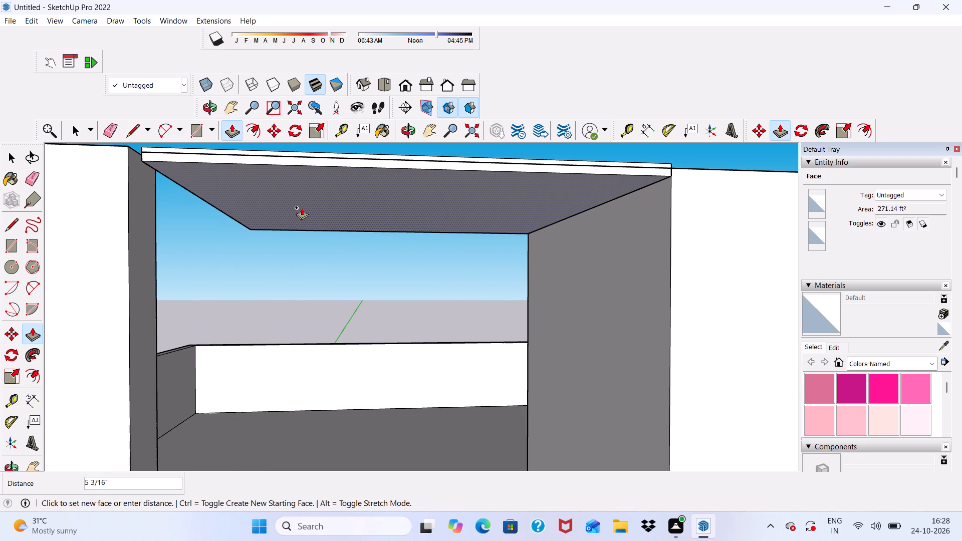
{"action": "left_click", "coordinate": [302, 207]}
Erase the horizontal seam lines on the roof slab's front side and on its end above the pillar.
{"action": "scroll", "coordinate": [301, 201], "scroll_direction": "down", "scroll_amount": 5}
{"action": "middle_click_drag", "start_coordinate": [306, 222], "coordinate": [358, 253]}
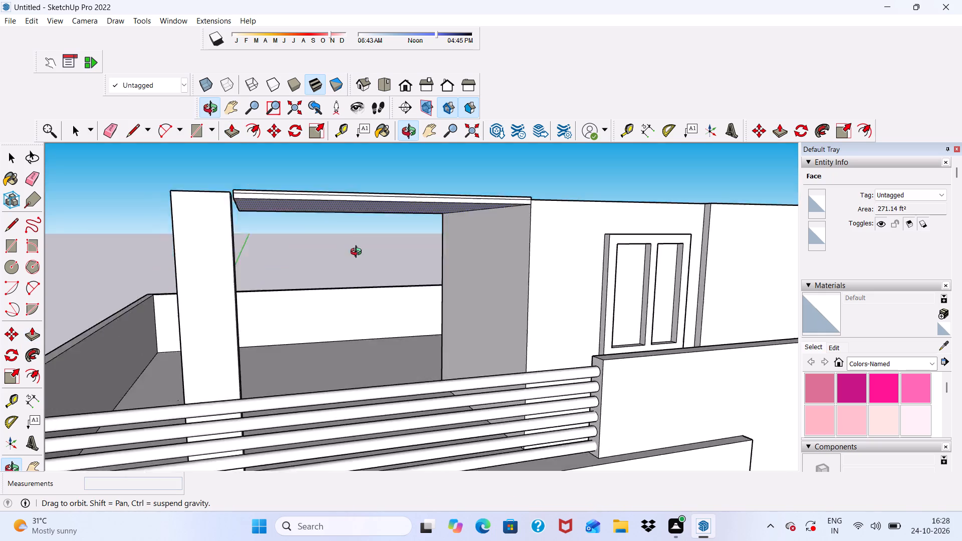
{"action": "middle_click_drag", "start_coordinate": [358, 253], "coordinate": [400, 292]}
{"action": "scroll", "coordinate": [400, 292], "scroll_direction": "up", "scroll_amount": 4}
{"action": "scroll", "coordinate": [298, 241], "scroll_direction": "down", "scroll_amount": 11}
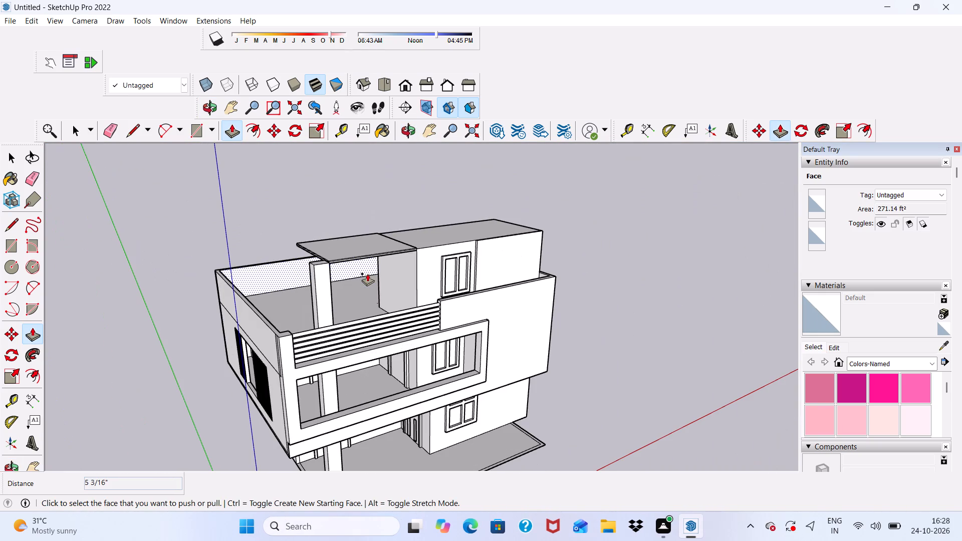
{"action": "key", "text": "space"}
{"action": "left_click", "coordinate": [112, 129]}
{"action": "scroll", "coordinate": [398, 279], "scroll_direction": "down", "scroll_amount": 1}
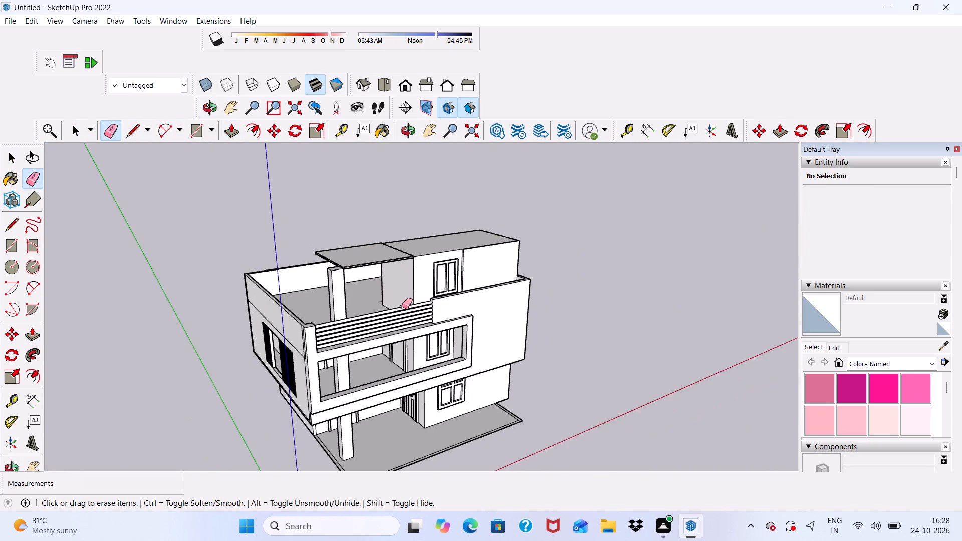
{"action": "scroll", "coordinate": [402, 307], "scroll_direction": "down", "scroll_amount": 1}
{"action": "scroll", "coordinate": [402, 309], "scroll_direction": "up", "scroll_amount": 20}
{"action": "left_click", "coordinate": [382, 234]}
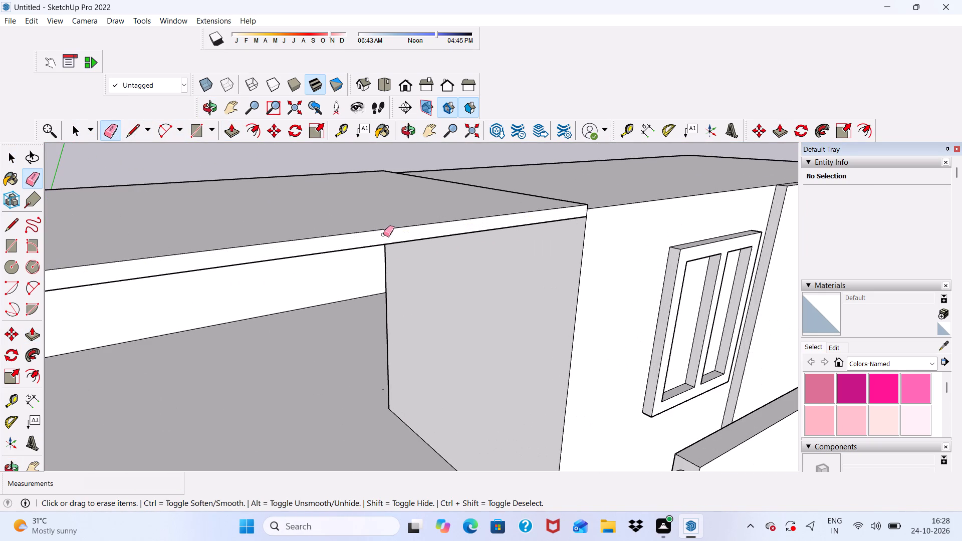
{"action": "scroll", "coordinate": [383, 234], "scroll_direction": "down", "scroll_amount": 10}
{"action": "middle_click_drag", "start_coordinate": [351, 253], "coordinate": [444, 272]}
{"action": "scroll", "coordinate": [342, 337], "scroll_direction": "up", "scroll_amount": 12}
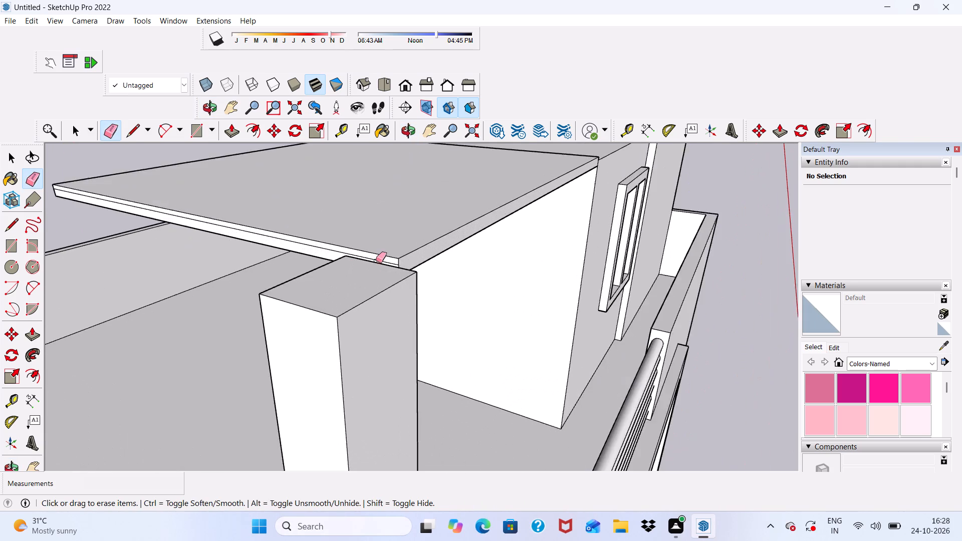
{"action": "scroll", "coordinate": [376, 260], "scroll_direction": "up", "scroll_amount": 6}
{"action": "left_click", "coordinate": [376, 260]}
Erase the remaining seam line along the roof slab's far side, facing the open terrace.
{"action": "scroll", "coordinate": [378, 259], "scroll_direction": "down", "scroll_amount": 6}
{"action": "middle_click_drag", "start_coordinate": [379, 261], "coordinate": [379, 261]}
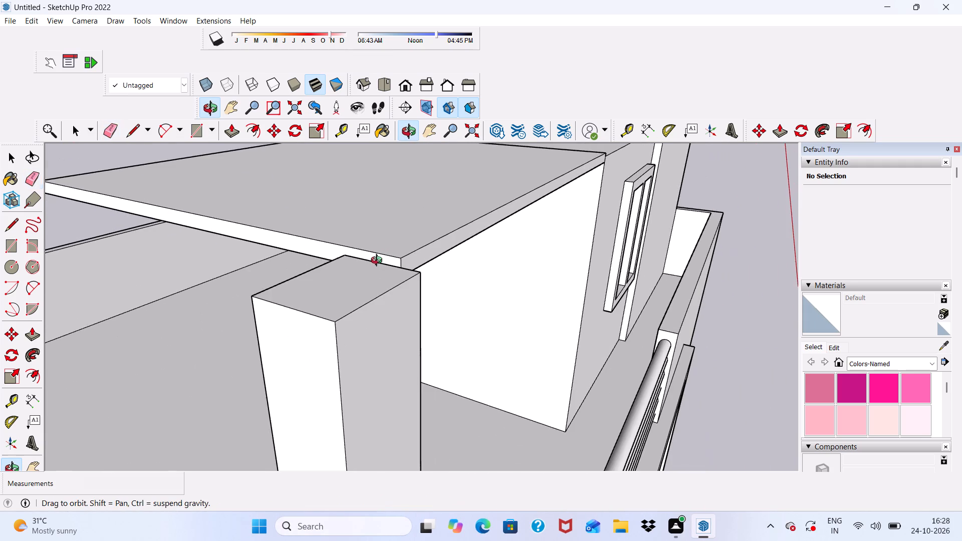
{"action": "middle_click_drag", "start_coordinate": [379, 261], "coordinate": [529, 261]}
{"action": "scroll", "coordinate": [529, 261], "scroll_direction": "up", "scroll_amount": 1}
{"action": "scroll", "coordinate": [529, 261], "scroll_direction": "down", "scroll_amount": 10}
{"action": "scroll", "coordinate": [275, 282], "scroll_direction": "up", "scroll_amount": 5}
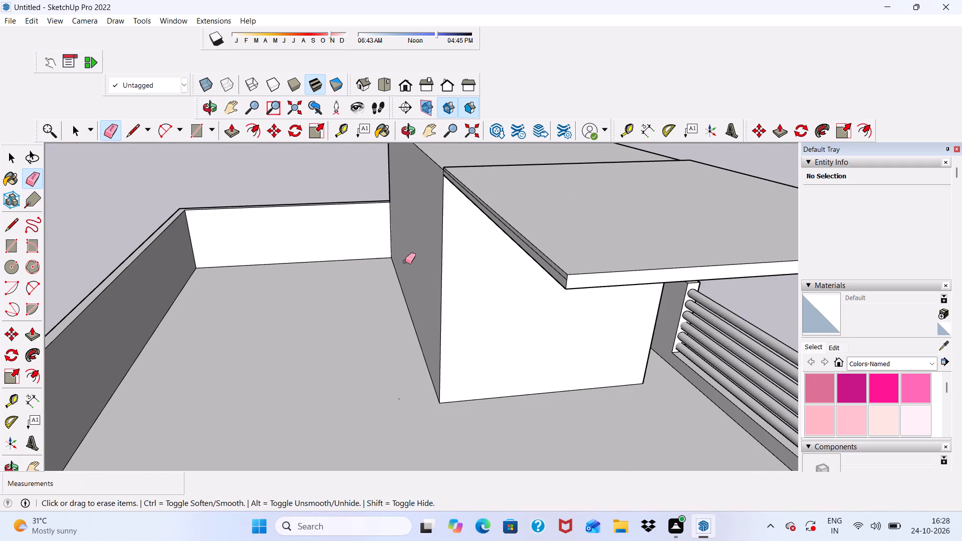
{"action": "scroll", "coordinate": [509, 247], "scroll_direction": "up", "scroll_amount": 6}
{"action": "left_click_drag", "start_coordinate": [602, 223], "coordinate": [604, 228]}
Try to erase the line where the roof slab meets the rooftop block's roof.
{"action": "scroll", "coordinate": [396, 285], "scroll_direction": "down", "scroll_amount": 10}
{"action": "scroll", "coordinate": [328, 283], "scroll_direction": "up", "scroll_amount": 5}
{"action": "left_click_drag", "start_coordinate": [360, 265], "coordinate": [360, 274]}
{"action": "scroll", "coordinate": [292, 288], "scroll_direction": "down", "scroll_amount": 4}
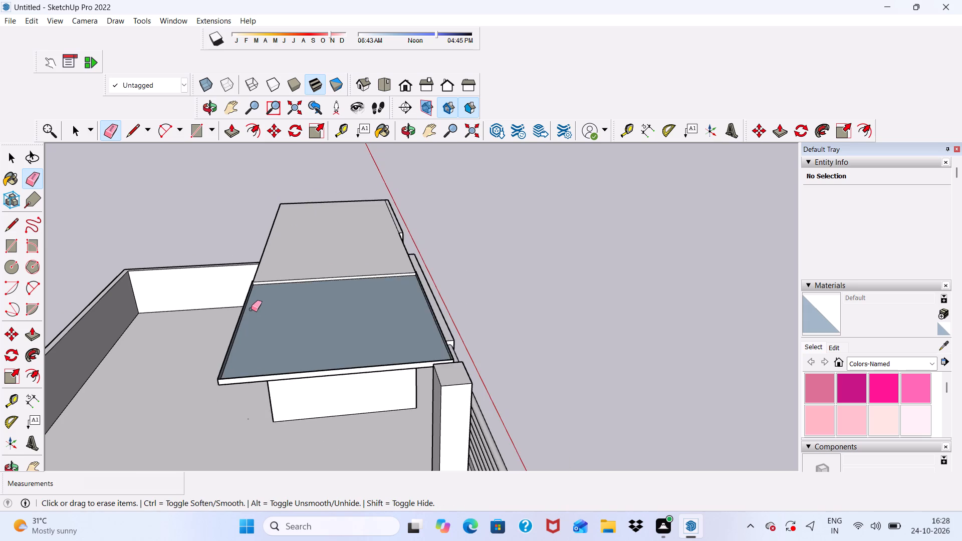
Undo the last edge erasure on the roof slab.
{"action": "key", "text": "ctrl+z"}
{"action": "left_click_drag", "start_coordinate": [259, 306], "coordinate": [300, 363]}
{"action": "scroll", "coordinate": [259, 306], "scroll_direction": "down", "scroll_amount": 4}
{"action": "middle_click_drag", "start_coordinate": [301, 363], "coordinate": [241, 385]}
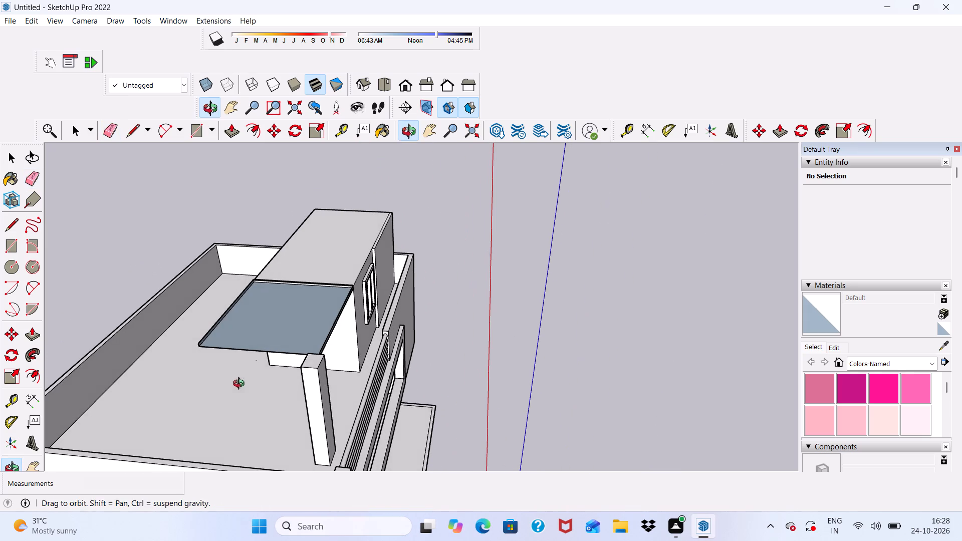
Undo the edge erasure that removed the roof slab's top face.
{"action": "middle_click_drag", "start_coordinate": [241, 385], "coordinate": [242, 385]}
{"action": "key", "text": "ctrl+z"}
Push/Pull the roof slab's top face upward by about 1' 11 11/16".
{"action": "middle_click_drag", "start_coordinate": [310, 358], "coordinate": [68, 402]}
{"action": "scroll", "coordinate": [439, 232], "scroll_direction": "up", "scroll_amount": 2}
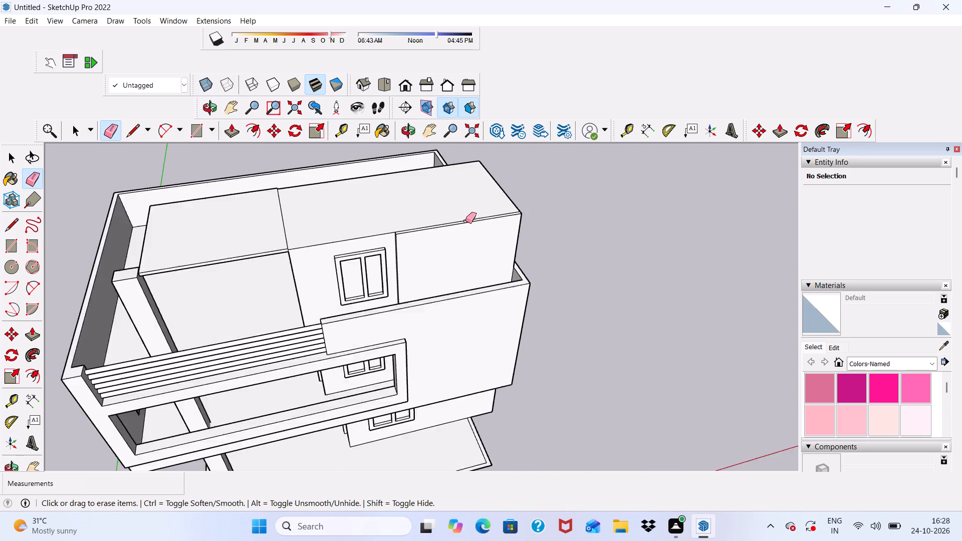
{"action": "scroll", "coordinate": [465, 221], "scroll_direction": "up", "scroll_amount": 9}
{"action": "scroll", "coordinate": [320, 197], "scroll_direction": "down", "scroll_amount": 4}
{"action": "key", "text": "c"}
{"action": "scroll", "coordinate": [133, 329], "scroll_direction": "up", "scroll_amount": 5}
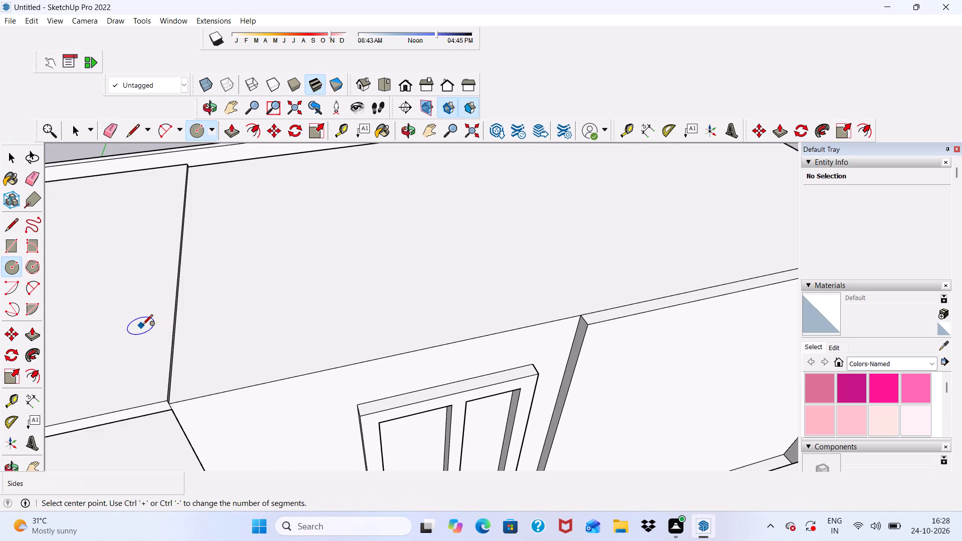
{"action": "key", "text": "space"}
{"action": "middle_click_drag", "start_coordinate": [167, 379], "coordinate": [124, 361]}
{"action": "scroll", "coordinate": [155, 338], "scroll_direction": "up", "scroll_amount": 4}
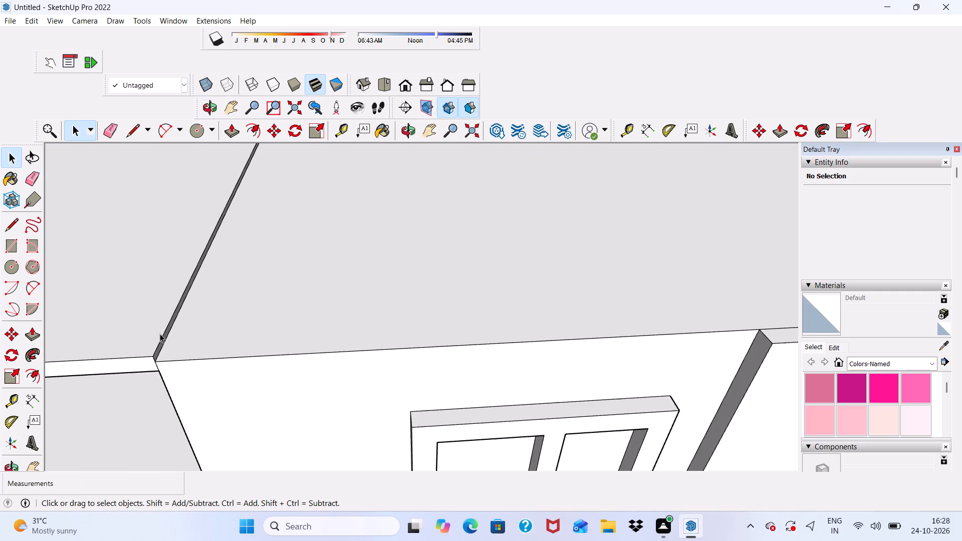
{"action": "left_click", "coordinate": [150, 326]}
{"action": "scroll", "coordinate": [150, 326], "scroll_direction": "down", "scroll_amount": 11}
{"action": "scroll", "coordinate": [277, 366], "scroll_direction": "down", "scroll_amount": 2}
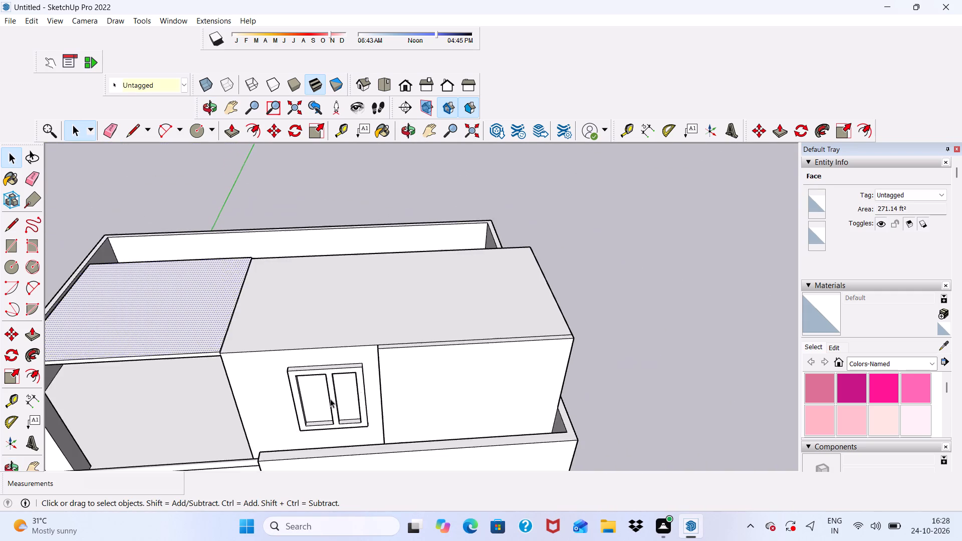
{"action": "scroll", "coordinate": [330, 399], "scroll_direction": "down", "scroll_amount": 8}
{"action": "scroll", "coordinate": [185, 337], "scroll_direction": "up", "scroll_amount": 5}
{"action": "scroll", "coordinate": [125, 324], "scroll_direction": "down", "scroll_amount": 1}
{"action": "scroll", "coordinate": [155, 358], "scroll_direction": "up", "scroll_amount": 4}
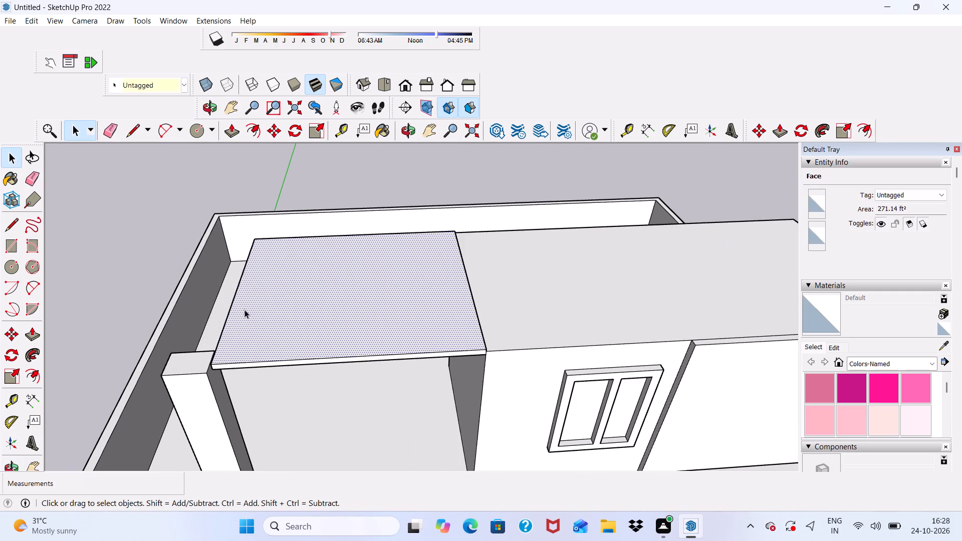
{"action": "left_click", "coordinate": [227, 127]}
{"action": "left_click", "coordinate": [303, 313]}
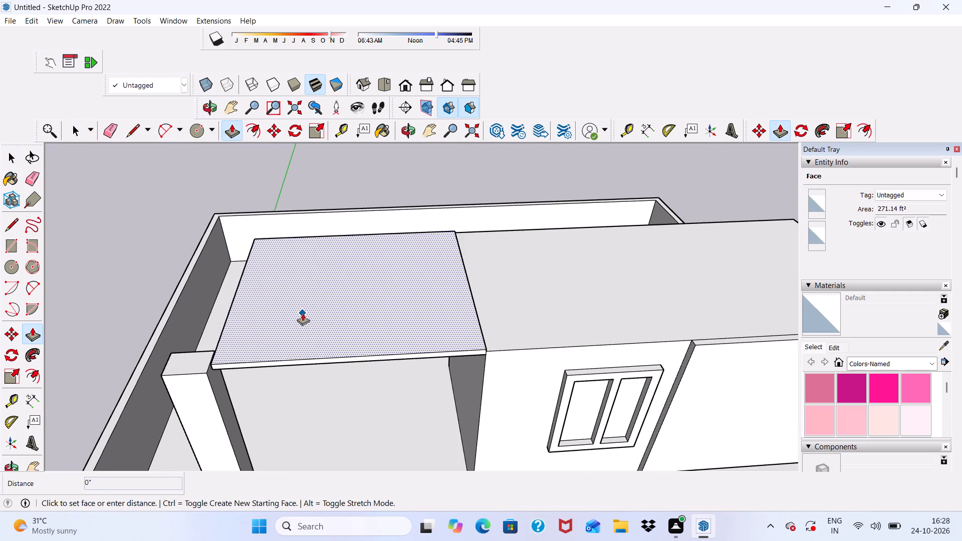
{"action": "left_click", "coordinate": [266, 315]}
{"action": "left_click", "coordinate": [337, 338]}
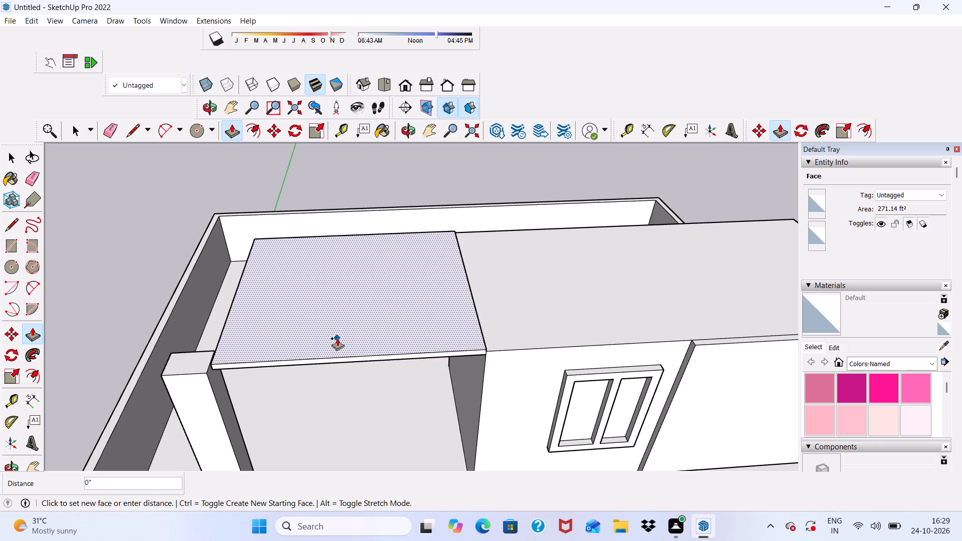
{"action": "left_click", "coordinate": [298, 321]}
Erase the thin leftover strip along the bottom of the roof slab's front side.
{"action": "scroll", "coordinate": [277, 324], "scroll_direction": "down", "scroll_amount": 2}
{"action": "middle_click_drag", "start_coordinate": [274, 328], "coordinate": [442, 257]}
{"action": "scroll", "coordinate": [443, 260], "scroll_direction": "up", "scroll_amount": 5}
{"action": "key", "text": "space"}
{"action": "scroll", "coordinate": [521, 282], "scroll_direction": "up", "scroll_amount": 4}
{"action": "scroll", "coordinate": [589, 262], "scroll_direction": "up", "scroll_amount": 2}
{"action": "scroll", "coordinate": [589, 262], "scroll_direction": "down", "scroll_amount": 3}
{"action": "middle_click_drag", "start_coordinate": [589, 262], "coordinate": [509, 207]}
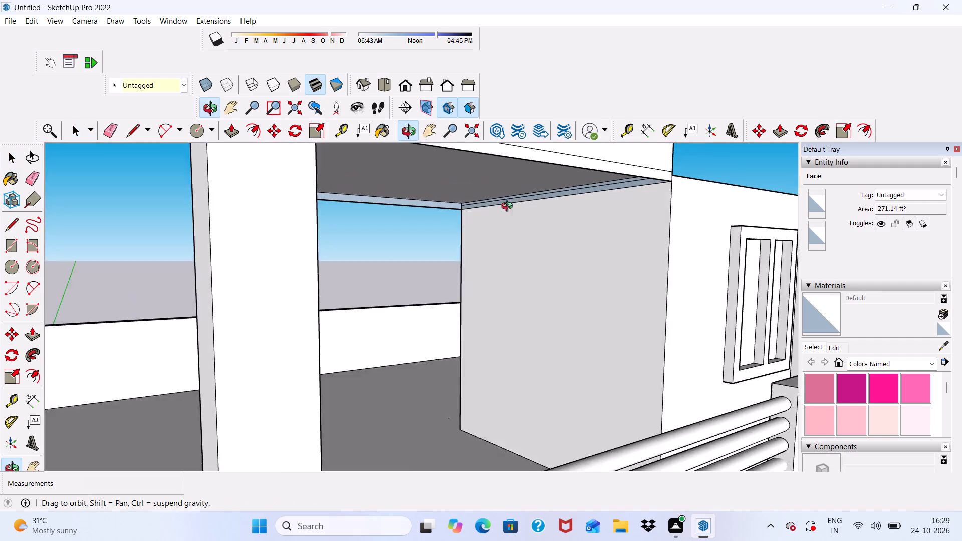
{"action": "middle_click_drag", "start_coordinate": [509, 207], "coordinate": [503, 203]}
{"action": "scroll", "coordinate": [499, 194], "scroll_direction": "up", "scroll_amount": 1}
{"action": "scroll", "coordinate": [498, 193], "scroll_direction": "down", "scroll_amount": 5}
{"action": "middle_click_drag", "start_coordinate": [499, 209], "coordinate": [447, 210]}
{"action": "scroll", "coordinate": [445, 199], "scroll_direction": "up", "scroll_amount": 4}
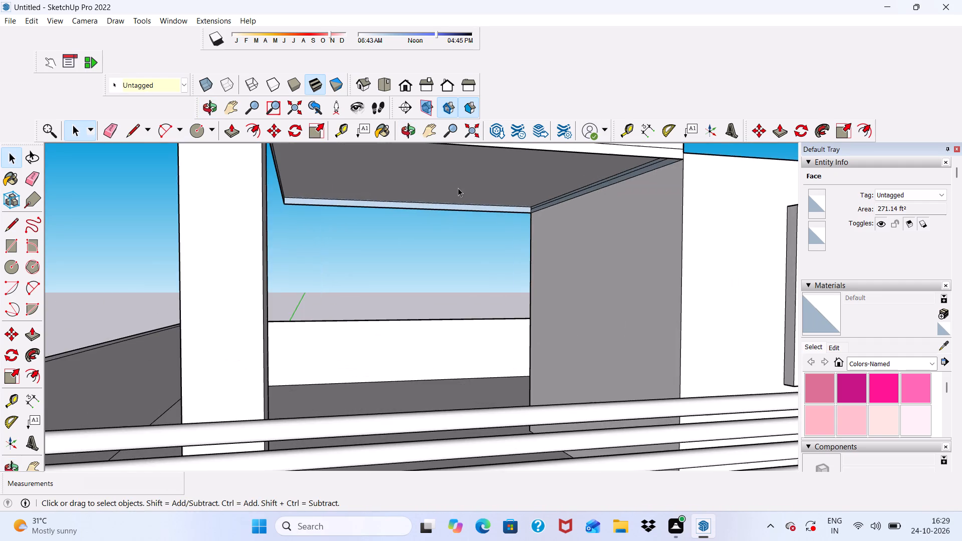
{"action": "scroll", "coordinate": [347, 195], "scroll_direction": "down", "scroll_amount": 3}
{"action": "scroll", "coordinate": [312, 164], "scroll_direction": "down", "scroll_amount": 3}
{"action": "scroll", "coordinate": [204, 148], "scroll_direction": "up", "scroll_amount": 1}
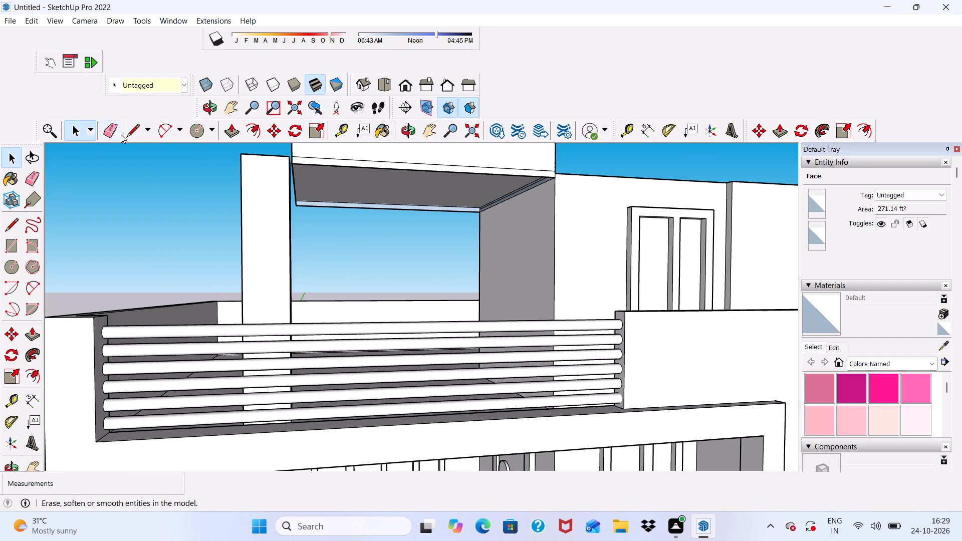
{"action": "left_click", "coordinate": [113, 128]}
{"action": "scroll", "coordinate": [107, 134], "scroll_direction": "down", "scroll_amount": 5}
{"action": "scroll", "coordinate": [264, 151], "scroll_direction": "up", "scroll_amount": 7}
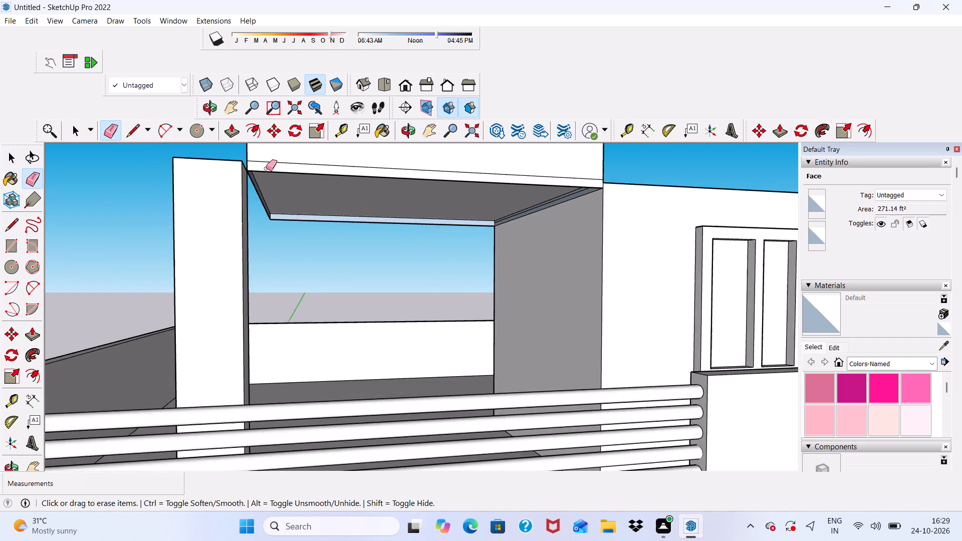
{"action": "scroll", "coordinate": [266, 168], "scroll_direction": "up", "scroll_amount": 3}
{"action": "left_click", "coordinate": [266, 169]}
{"action": "left_click", "coordinate": [260, 170]}
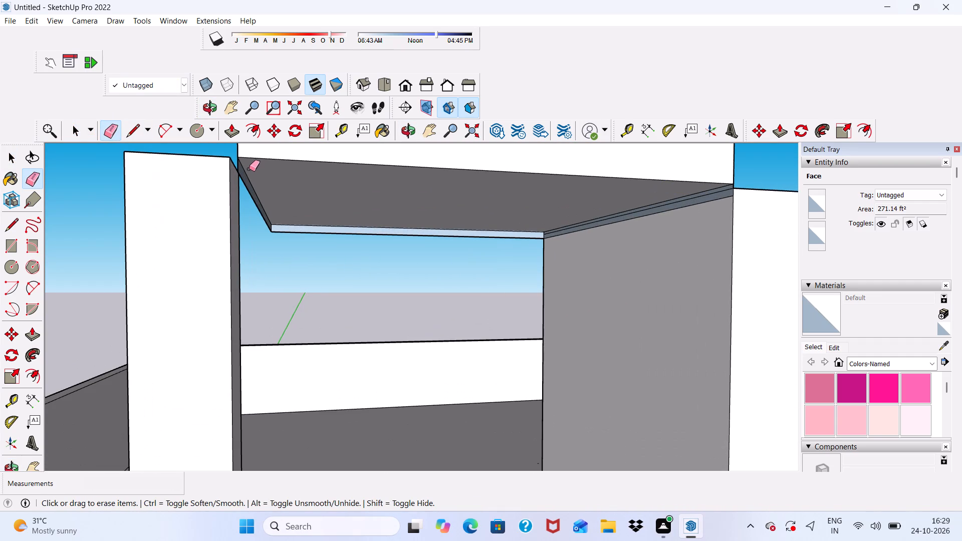
Erase the thin leftover strips below the roof slab's end by the pillar and along its far side.
{"action": "scroll", "coordinate": [248, 169], "scroll_direction": "up", "scroll_amount": 3}
{"action": "left_click", "coordinate": [232, 159]}
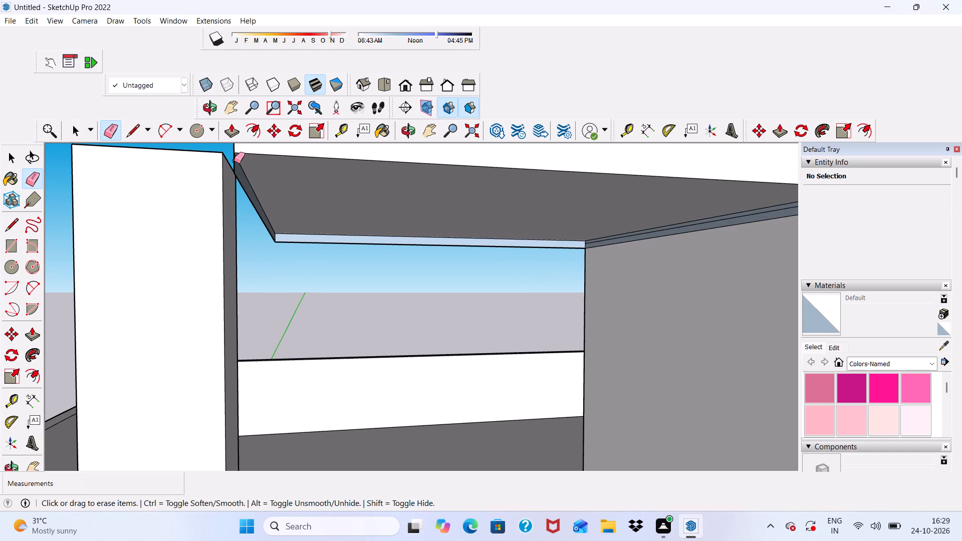
{"action": "scroll", "coordinate": [236, 161], "scroll_direction": "up", "scroll_amount": 3}
{"action": "left_click", "coordinate": [233, 163]}
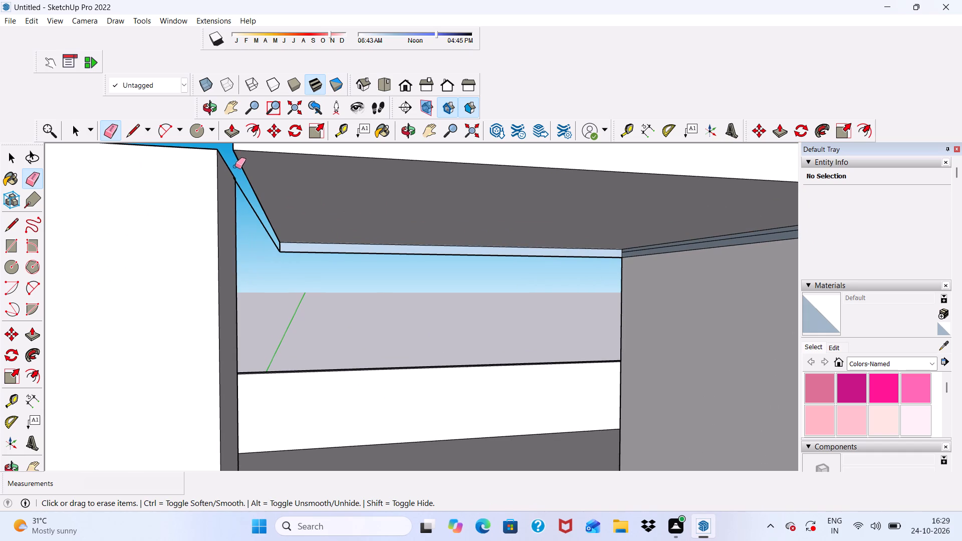
{"action": "left_click_drag", "start_coordinate": [241, 197], "coordinate": [247, 197]}
{"action": "scroll", "coordinate": [271, 215], "scroll_direction": "up", "scroll_amount": 3}
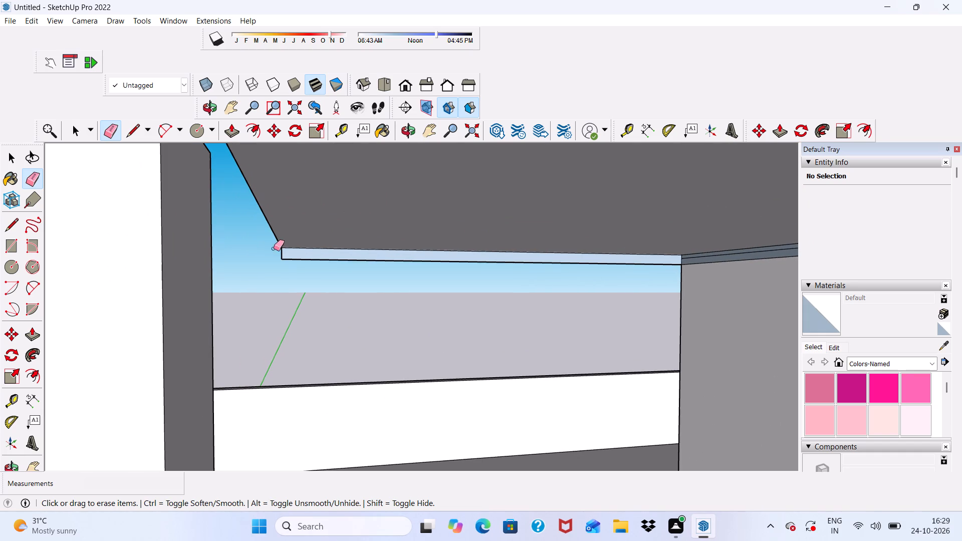
{"action": "left_click_drag", "start_coordinate": [291, 257], "coordinate": [294, 265]}
{"action": "left_click", "coordinate": [282, 258]}
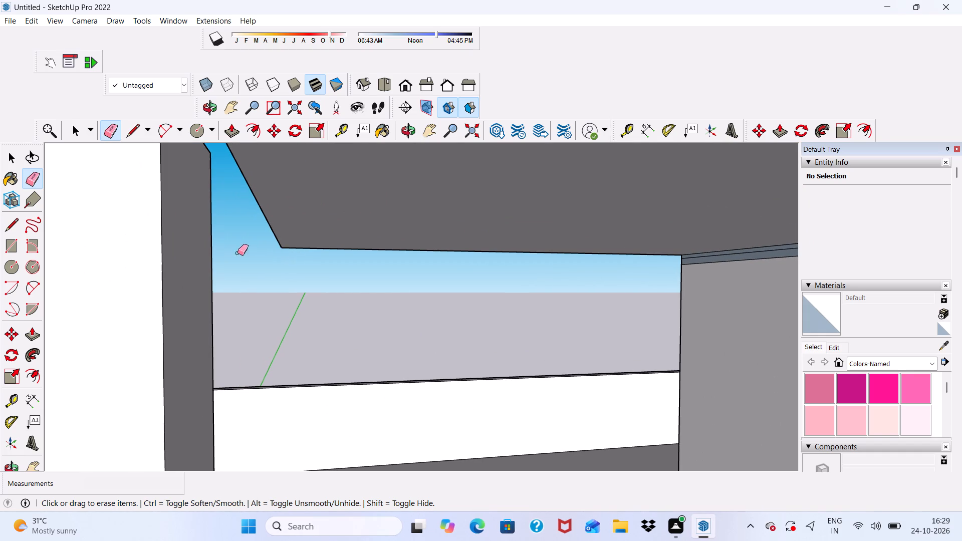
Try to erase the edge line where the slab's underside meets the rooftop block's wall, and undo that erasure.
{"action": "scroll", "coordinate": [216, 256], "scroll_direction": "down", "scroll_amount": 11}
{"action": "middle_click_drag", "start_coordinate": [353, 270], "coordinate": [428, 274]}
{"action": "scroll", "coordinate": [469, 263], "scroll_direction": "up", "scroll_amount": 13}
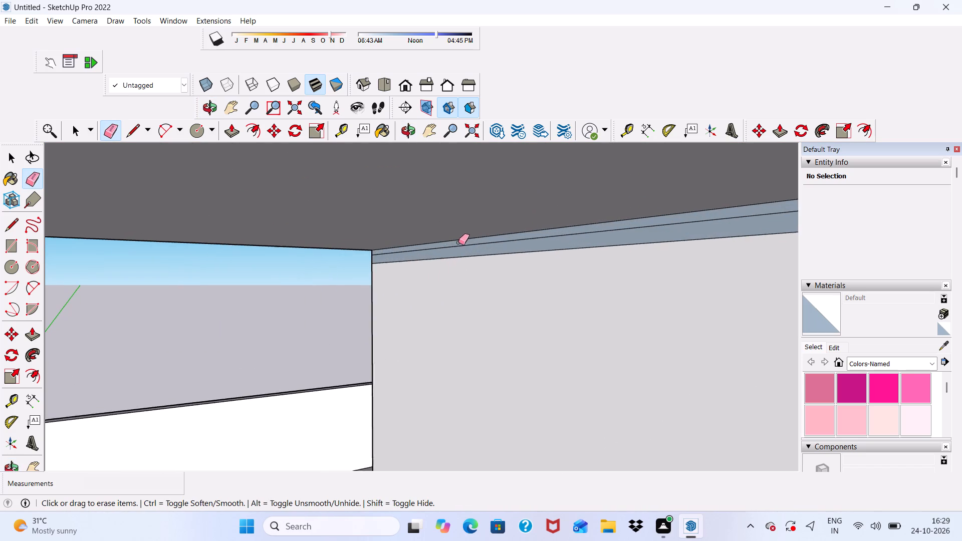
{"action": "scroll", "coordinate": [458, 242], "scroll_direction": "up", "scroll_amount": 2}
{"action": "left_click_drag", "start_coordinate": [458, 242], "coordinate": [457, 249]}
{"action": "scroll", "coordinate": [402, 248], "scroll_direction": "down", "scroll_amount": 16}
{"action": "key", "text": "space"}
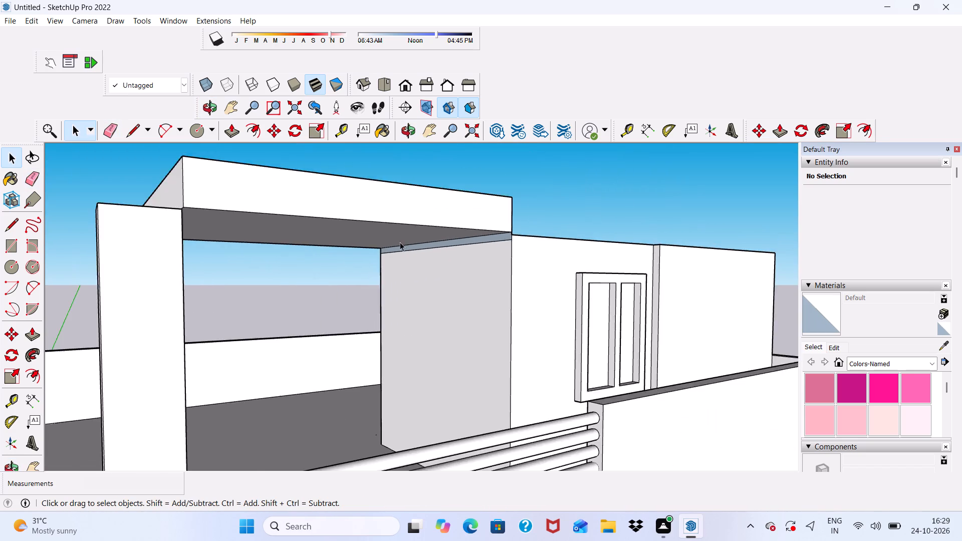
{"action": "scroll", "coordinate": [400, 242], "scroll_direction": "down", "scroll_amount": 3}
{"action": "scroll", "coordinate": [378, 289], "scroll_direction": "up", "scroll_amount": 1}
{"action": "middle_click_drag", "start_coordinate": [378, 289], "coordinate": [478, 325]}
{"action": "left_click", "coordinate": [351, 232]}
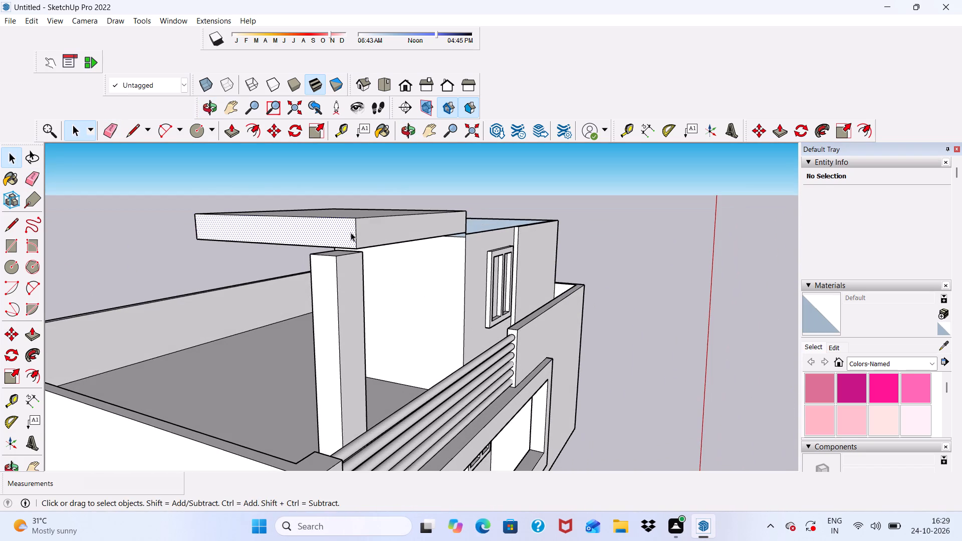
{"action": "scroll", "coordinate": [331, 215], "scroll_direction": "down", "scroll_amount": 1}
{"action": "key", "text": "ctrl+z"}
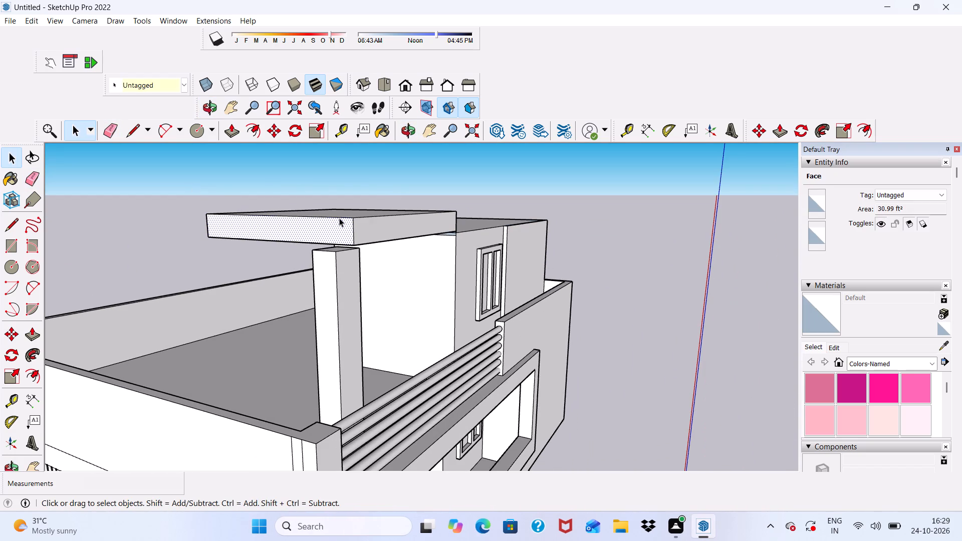
Push/Pull the roof slab's end face outward over the pillar, in line with the pillar's outer face.
{"action": "scroll", "coordinate": [339, 218], "scroll_direction": "up", "scroll_amount": 3}
{"action": "scroll", "coordinate": [340, 217], "scroll_direction": "down", "scroll_amount": 1}
{"action": "middle_click", "coordinate": [341, 217]}
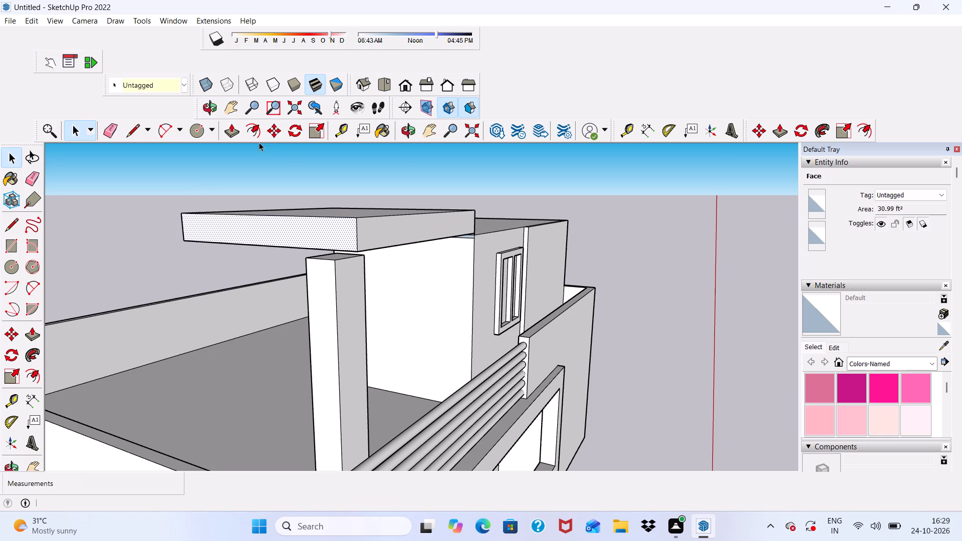
{"action": "left_click", "coordinate": [230, 130]}
{"action": "left_click", "coordinate": [350, 230]}
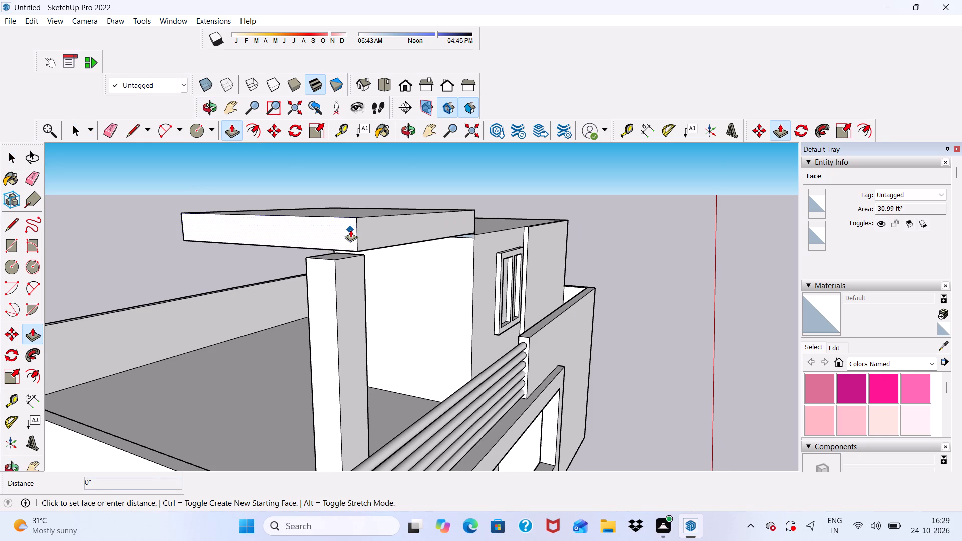
{"action": "left_click", "coordinate": [326, 268]}
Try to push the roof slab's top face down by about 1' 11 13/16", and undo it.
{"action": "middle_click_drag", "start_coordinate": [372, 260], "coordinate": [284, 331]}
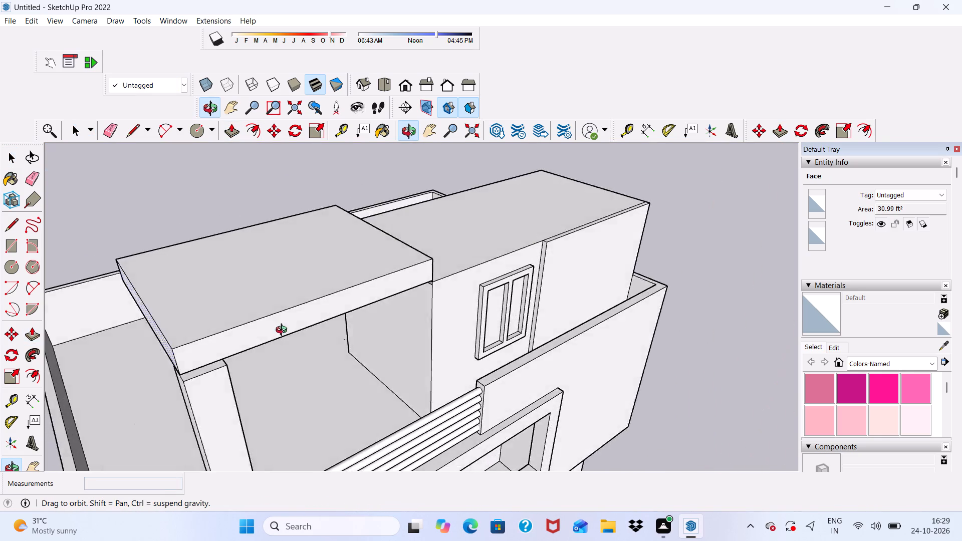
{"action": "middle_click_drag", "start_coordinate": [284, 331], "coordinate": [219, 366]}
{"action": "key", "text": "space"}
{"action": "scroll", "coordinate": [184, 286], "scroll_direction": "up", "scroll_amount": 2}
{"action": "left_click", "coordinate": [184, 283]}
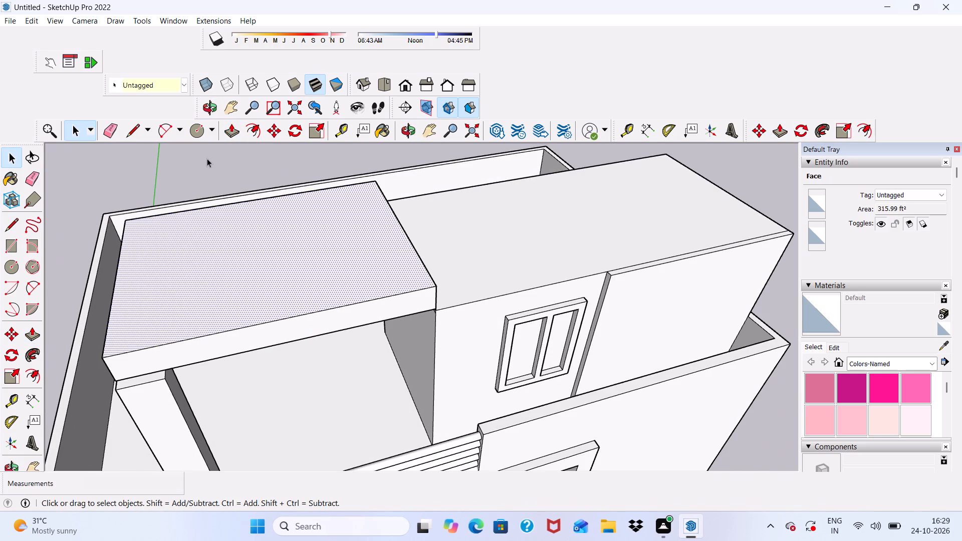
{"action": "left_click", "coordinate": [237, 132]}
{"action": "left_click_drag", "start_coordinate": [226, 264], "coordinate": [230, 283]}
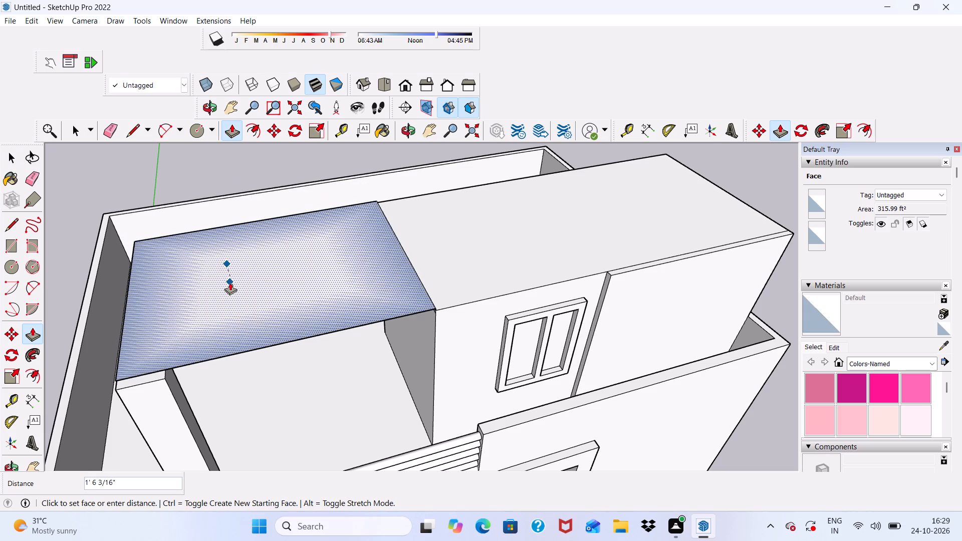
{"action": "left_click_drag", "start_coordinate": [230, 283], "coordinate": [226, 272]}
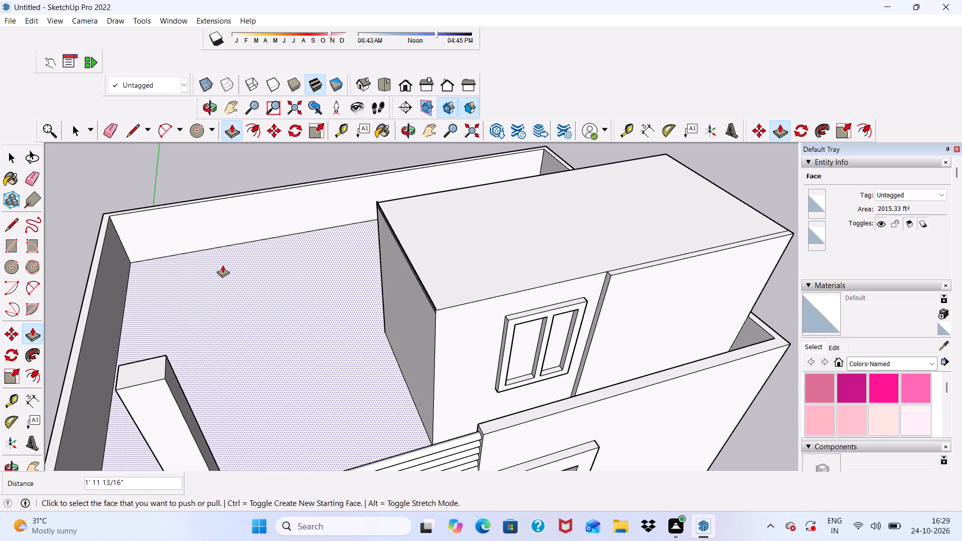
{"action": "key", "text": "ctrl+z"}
Push the roof slab's top face down by about 1' 7 7/8" to leave a thin slab.
{"action": "left_click_drag", "start_coordinate": [209, 274], "coordinate": [212, 290]}
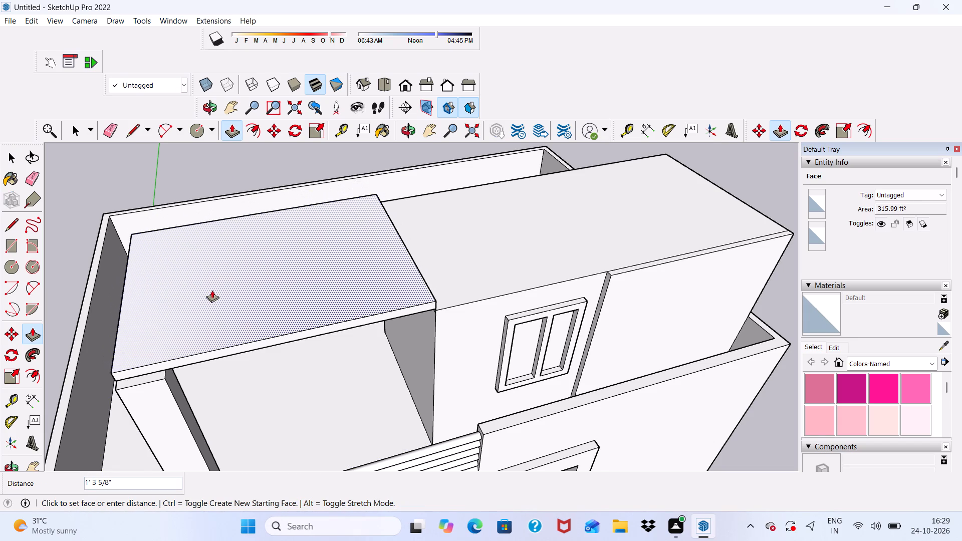
{"action": "left_click_drag", "start_coordinate": [212, 290], "coordinate": [213, 294]}
{"action": "scroll", "coordinate": [213, 285], "scroll_direction": "down", "scroll_amount": 5}
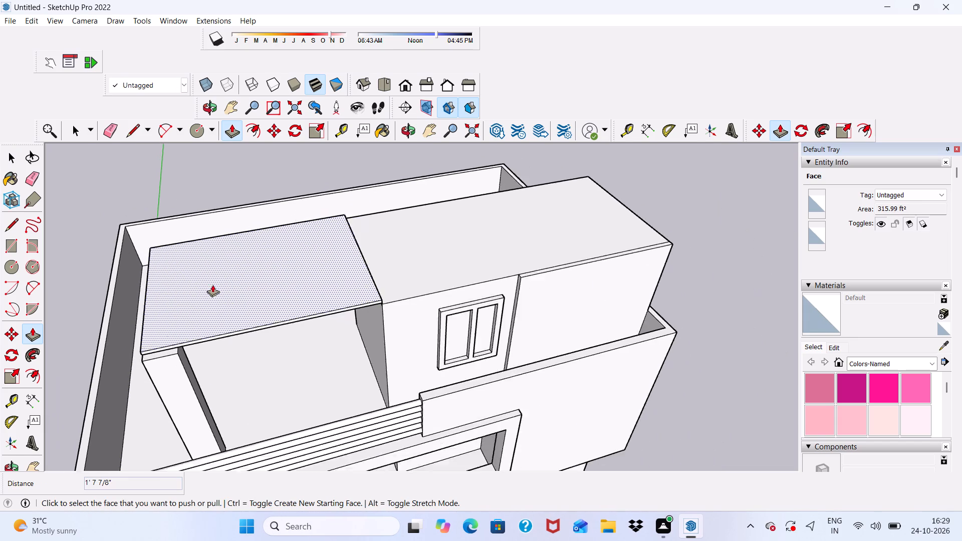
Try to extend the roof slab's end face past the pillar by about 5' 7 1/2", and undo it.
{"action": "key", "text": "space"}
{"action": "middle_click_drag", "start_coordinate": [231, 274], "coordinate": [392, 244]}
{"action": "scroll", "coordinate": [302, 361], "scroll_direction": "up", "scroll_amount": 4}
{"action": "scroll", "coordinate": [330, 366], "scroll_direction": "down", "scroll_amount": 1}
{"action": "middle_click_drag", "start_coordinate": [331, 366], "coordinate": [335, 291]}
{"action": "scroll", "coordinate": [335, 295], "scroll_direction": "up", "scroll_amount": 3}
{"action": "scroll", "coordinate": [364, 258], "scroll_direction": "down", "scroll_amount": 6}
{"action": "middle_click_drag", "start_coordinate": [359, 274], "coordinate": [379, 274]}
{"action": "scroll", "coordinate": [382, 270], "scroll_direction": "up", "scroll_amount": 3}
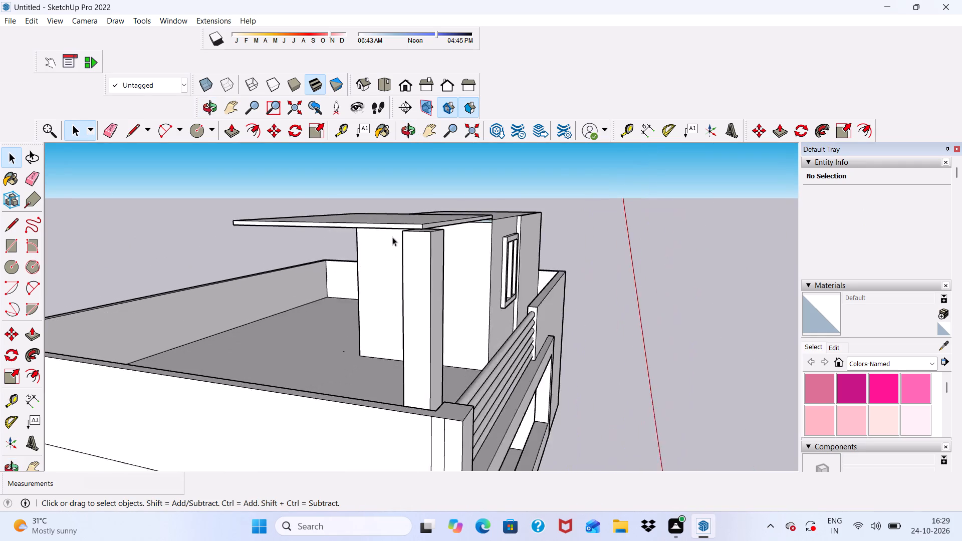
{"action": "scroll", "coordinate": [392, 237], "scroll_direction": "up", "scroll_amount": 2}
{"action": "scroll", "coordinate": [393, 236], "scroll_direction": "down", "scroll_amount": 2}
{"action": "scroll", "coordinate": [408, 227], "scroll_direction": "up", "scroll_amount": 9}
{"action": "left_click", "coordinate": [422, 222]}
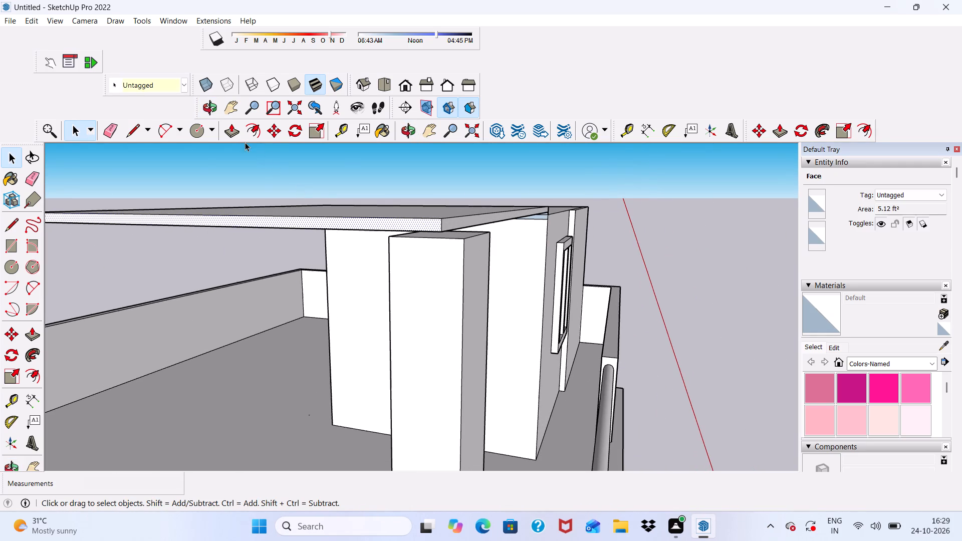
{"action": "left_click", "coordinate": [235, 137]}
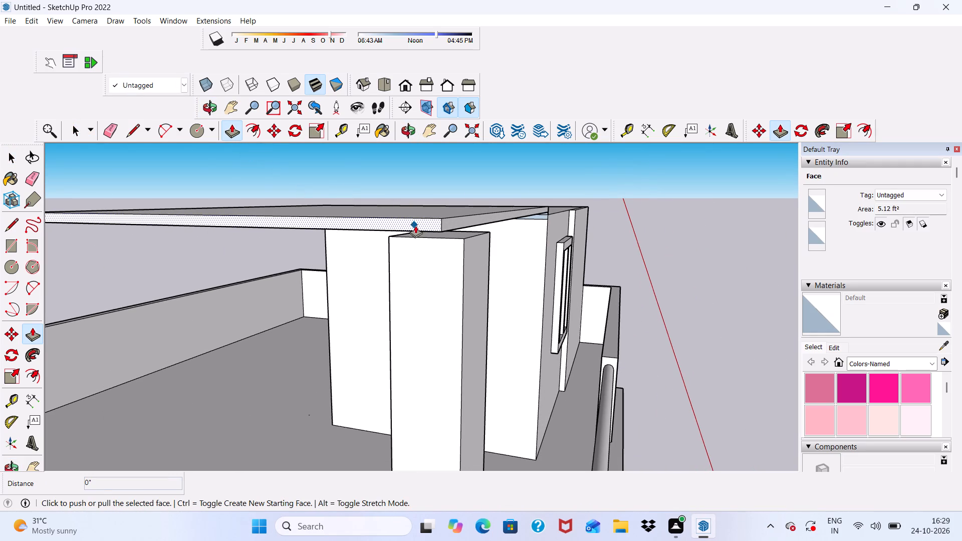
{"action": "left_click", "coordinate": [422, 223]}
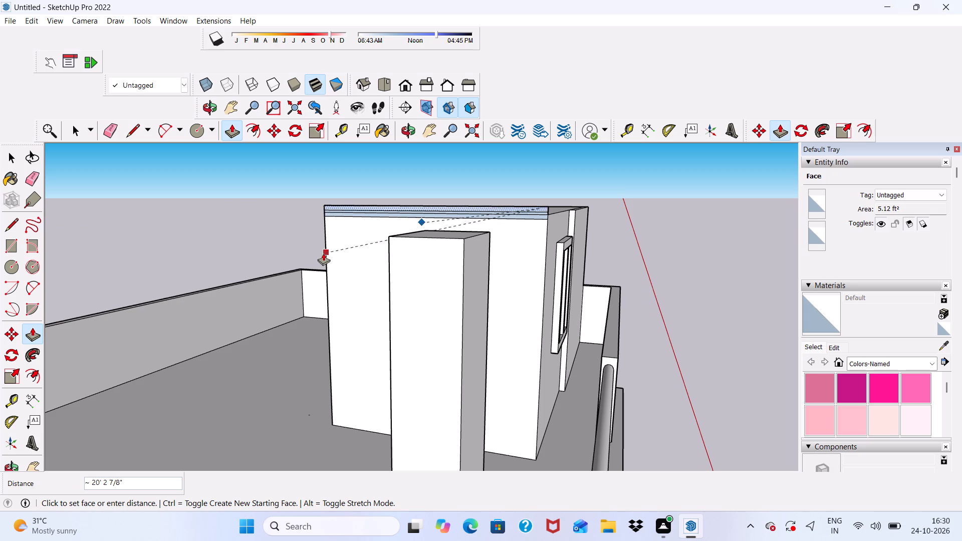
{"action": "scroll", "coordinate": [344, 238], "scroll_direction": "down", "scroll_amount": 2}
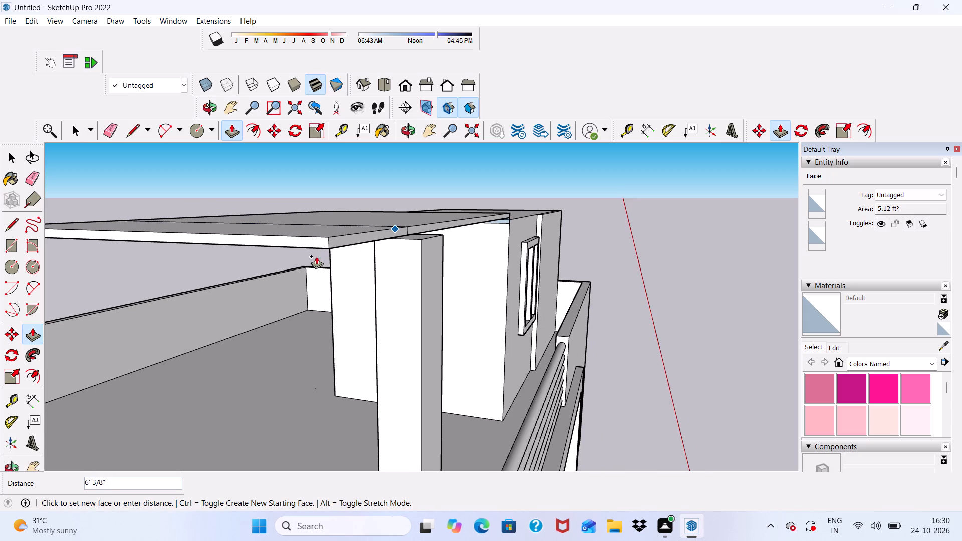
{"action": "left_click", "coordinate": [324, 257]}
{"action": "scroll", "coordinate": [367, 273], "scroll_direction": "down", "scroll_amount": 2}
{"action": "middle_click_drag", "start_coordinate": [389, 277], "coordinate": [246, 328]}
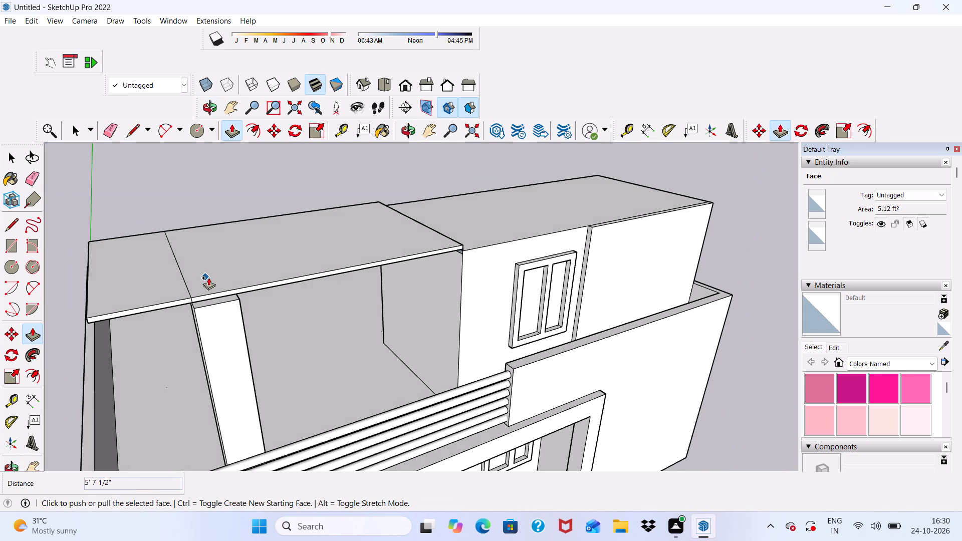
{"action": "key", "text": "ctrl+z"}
Push/Pull the roof slab's end face outward past the pillar by about 1' 11 15/16".
{"action": "middle_click_drag", "start_coordinate": [198, 290], "coordinate": [300, 276]}
{"action": "scroll", "coordinate": [302, 316], "scroll_direction": "up", "scroll_amount": 3}
{"action": "left_click", "coordinate": [377, 290]}
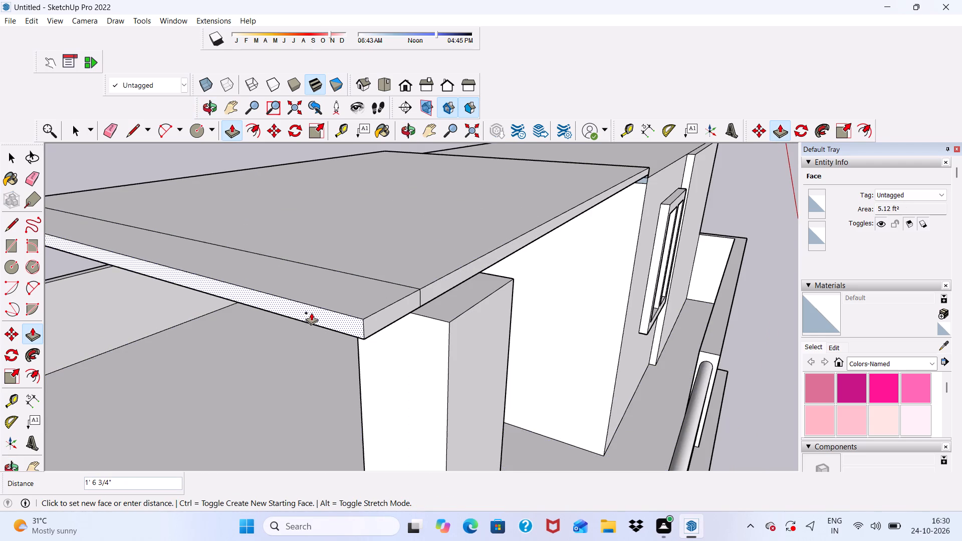
{"action": "left_click", "coordinate": [294, 320]}
Push/Pull the roof slab's long front face outward over the pillar by about 1' 6 5/16".
{"action": "scroll", "coordinate": [330, 302], "scroll_direction": "down", "scroll_amount": 2}
{"action": "middle_click_drag", "start_coordinate": [374, 326], "coordinate": [232, 343]}
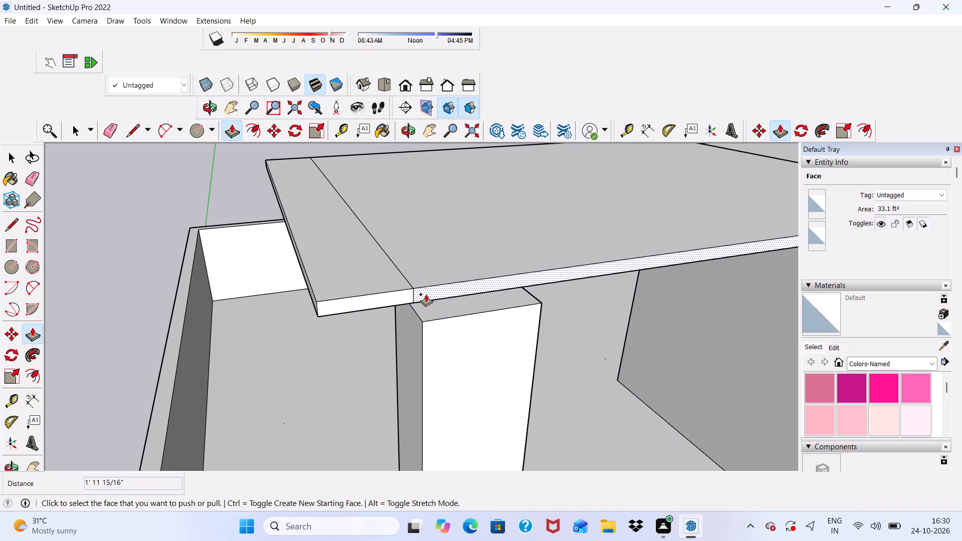
{"action": "left_click", "coordinate": [429, 293]}
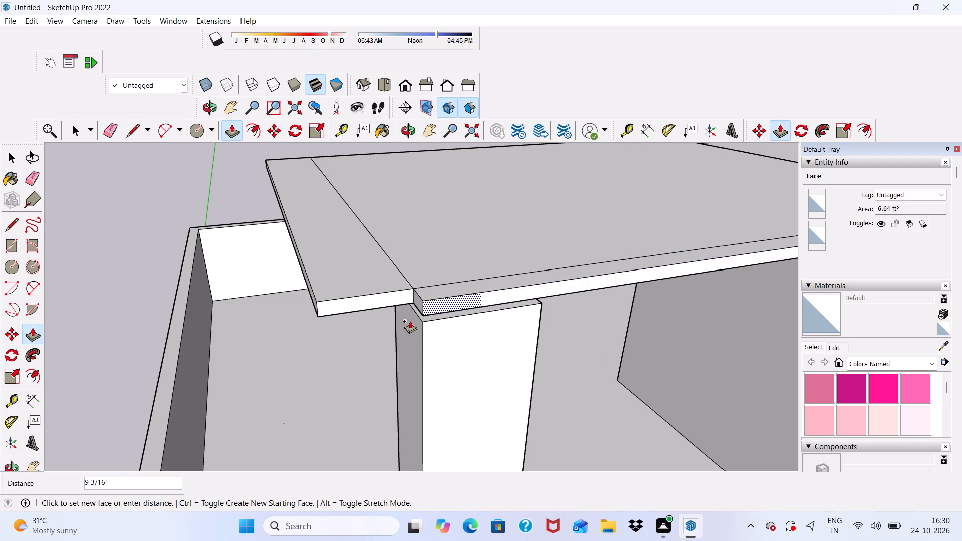
{"action": "scroll", "coordinate": [410, 321], "scroll_direction": "down", "scroll_amount": 5}
{"action": "left_click", "coordinate": [409, 341]}
Pull the new front strip's end face out by about 1' 11 15/16", flush with the slab's end, to fill the corner notch.
{"action": "scroll", "coordinate": [421, 309], "scroll_direction": "up", "scroll_amount": 4}
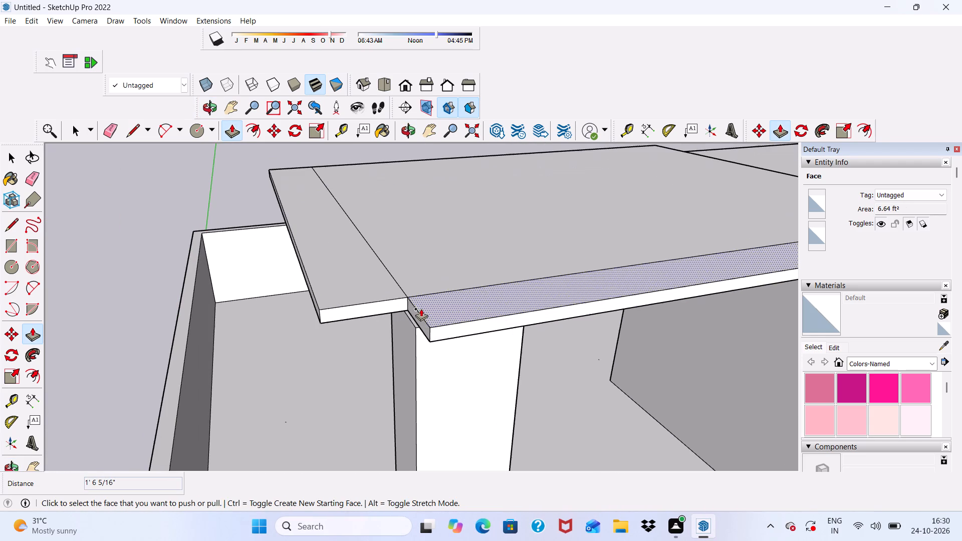
{"action": "left_click", "coordinate": [419, 318]}
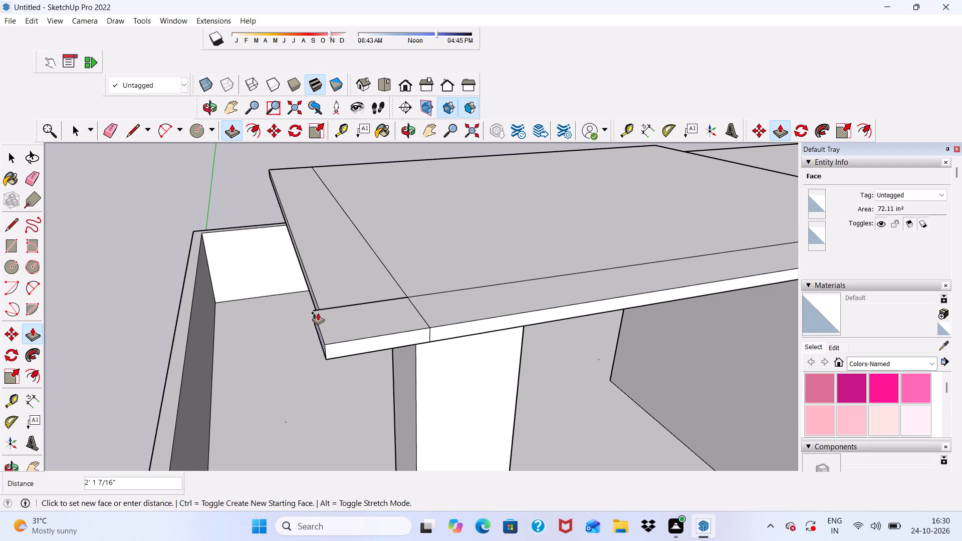
{"action": "left_click", "coordinate": [320, 305]}
Erase the leftover dividing edges on the roof slab's top and outer edge faces near the pillar corner.
{"action": "scroll", "coordinate": [280, 300], "scroll_direction": "down", "scroll_amount": 9}
{"action": "middle_click_drag", "start_coordinate": [392, 282], "coordinate": [374, 184]}
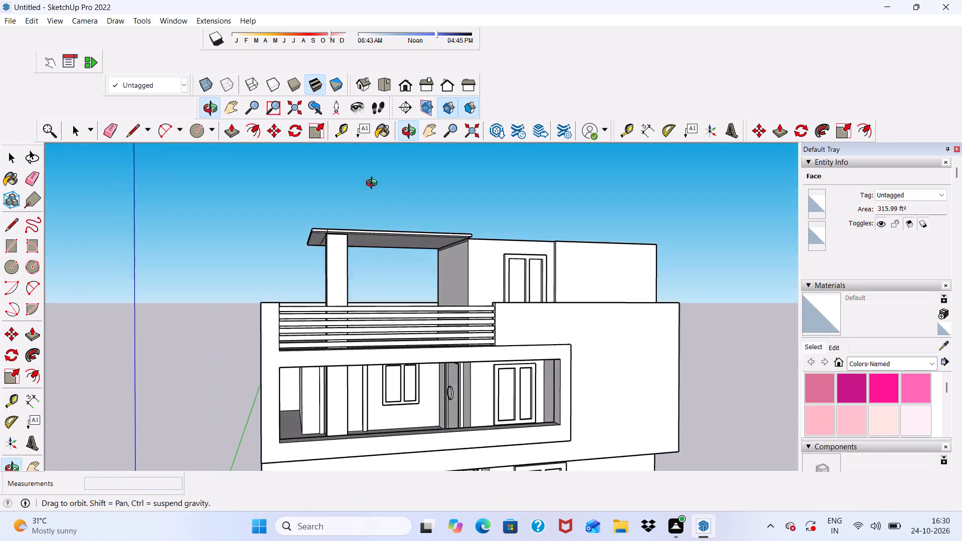
{"action": "middle_click_drag", "start_coordinate": [374, 184], "coordinate": [304, 163]}
{"action": "scroll", "coordinate": [304, 163], "scroll_direction": "up", "scroll_amount": 7}
{"action": "scroll", "coordinate": [311, 216], "scroll_direction": "down", "scroll_amount": 1}
{"action": "middle_click_drag", "start_coordinate": [307, 233], "coordinate": [268, 343]}
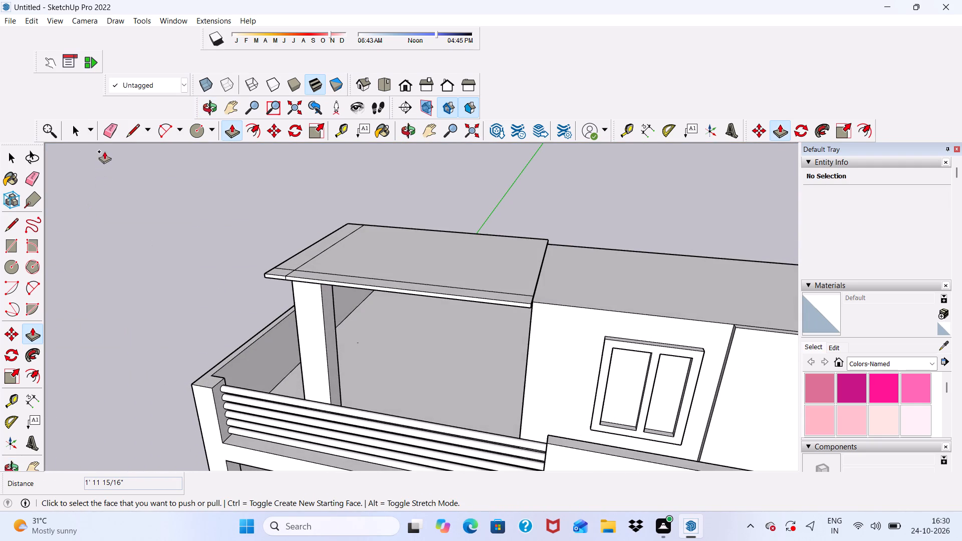
{"action": "left_click", "coordinate": [114, 122]}
{"action": "scroll", "coordinate": [291, 224], "scroll_direction": "up", "scroll_amount": 4}
{"action": "left_click_drag", "start_coordinate": [292, 284], "coordinate": [298, 307]}
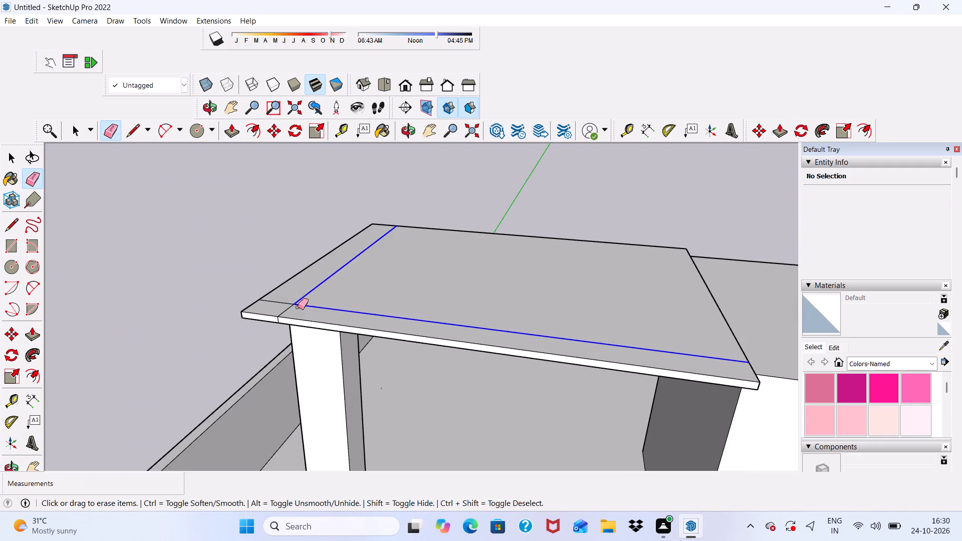
{"action": "left_click_drag", "start_coordinate": [298, 307], "coordinate": [301, 311]}
{"action": "left_click_drag", "start_coordinate": [291, 300], "coordinate": [280, 312]}
{"action": "scroll", "coordinate": [280, 310], "scroll_direction": "up", "scroll_amount": 6}
{"action": "left_click_drag", "start_coordinate": [280, 310], "coordinate": [290, 314]}
{"action": "scroll", "coordinate": [277, 317], "scroll_direction": "up", "scroll_amount": 5}
{"action": "scroll", "coordinate": [276, 318], "scroll_direction": "down", "scroll_amount": 4}
{"action": "scroll", "coordinate": [270, 328], "scroll_direction": "up", "scroll_amount": 4}
{"action": "left_click_drag", "start_coordinate": [270, 328], "coordinate": [291, 334]}
{"action": "scroll", "coordinate": [282, 303], "scroll_direction": "down", "scroll_amount": 10}
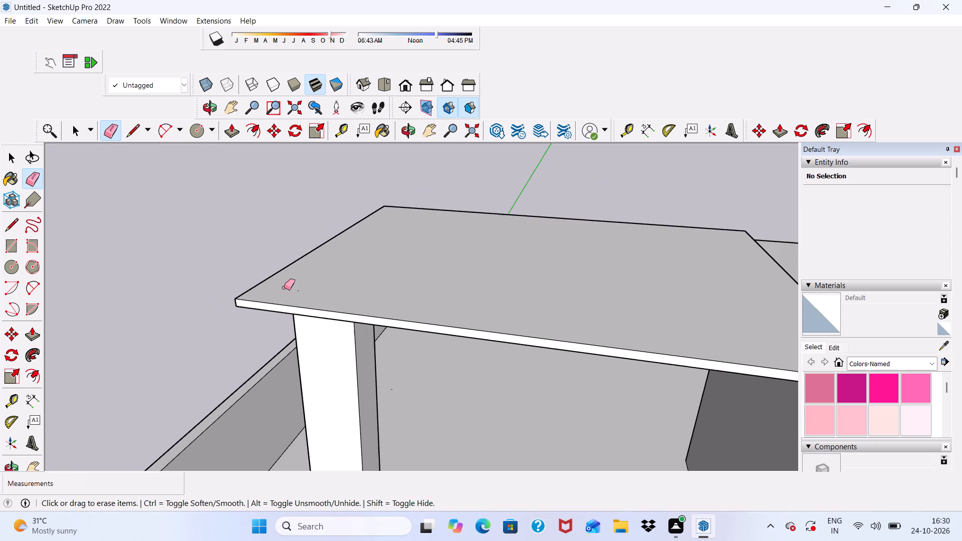
Erase the leftover dividing edges on the roof slab's underside around the pillar.
{"action": "middle_click_drag", "start_coordinate": [287, 290], "coordinate": [671, 306]}
{"action": "scroll", "coordinate": [612, 264], "scroll_direction": "up", "scroll_amount": 1}
{"action": "scroll", "coordinate": [578, 254], "scroll_direction": "down", "scroll_amount": 5}
{"action": "scroll", "coordinate": [593, 294], "scroll_direction": "up", "scroll_amount": 2}
{"action": "middle_click_drag", "start_coordinate": [593, 294], "coordinate": [473, 280]}
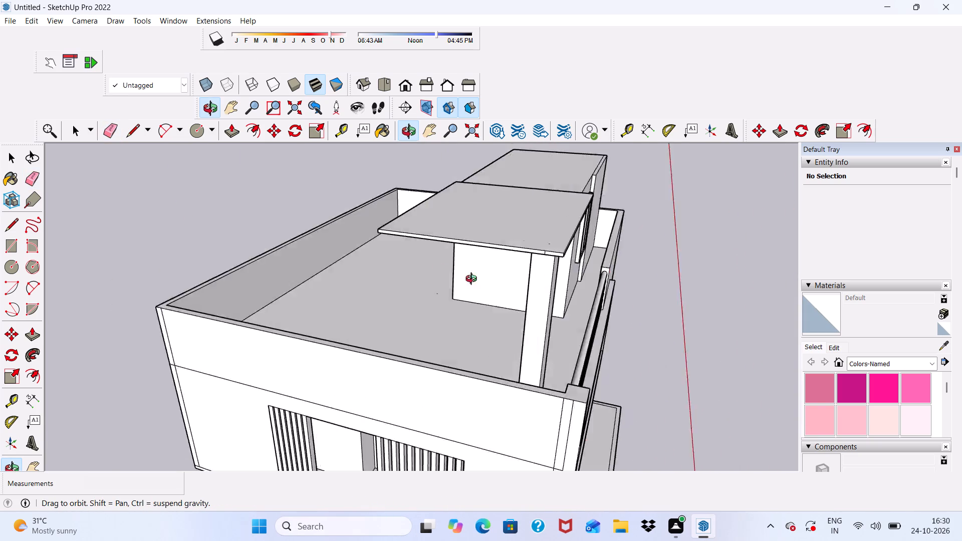
{"action": "middle_click_drag", "start_coordinate": [473, 280], "coordinate": [257, 206]}
{"action": "scroll", "coordinate": [277, 198], "scroll_direction": "down", "scroll_amount": 1}
{"action": "scroll", "coordinate": [309, 171], "scroll_direction": "down", "scroll_amount": 4}
{"action": "middle_click_drag", "start_coordinate": [303, 175], "coordinate": [303, 136]}
{"action": "scroll", "coordinate": [303, 136], "scroll_direction": "up", "scroll_amount": 4}
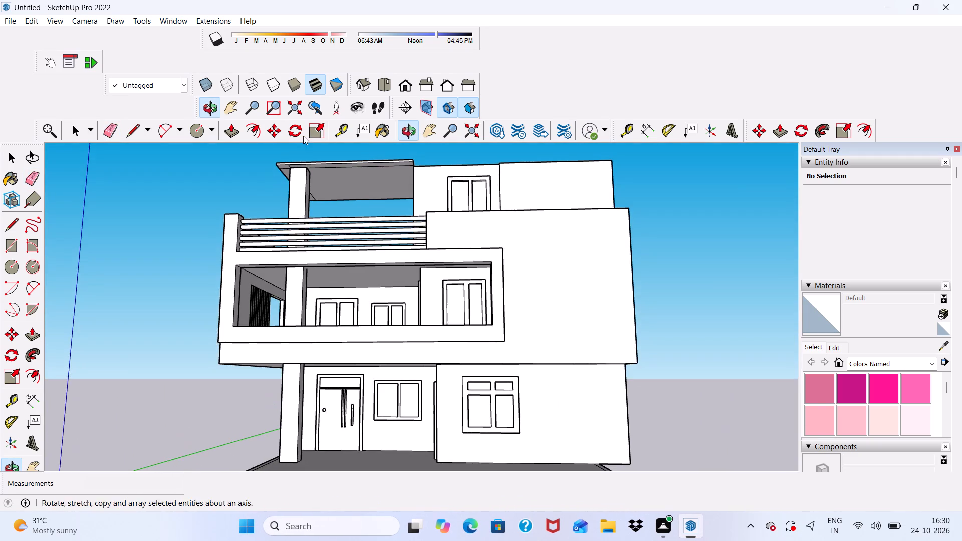
{"action": "scroll", "coordinate": [303, 136], "scroll_direction": "up", "scroll_amount": 14}
{"action": "left_click", "coordinate": [332, 167]}
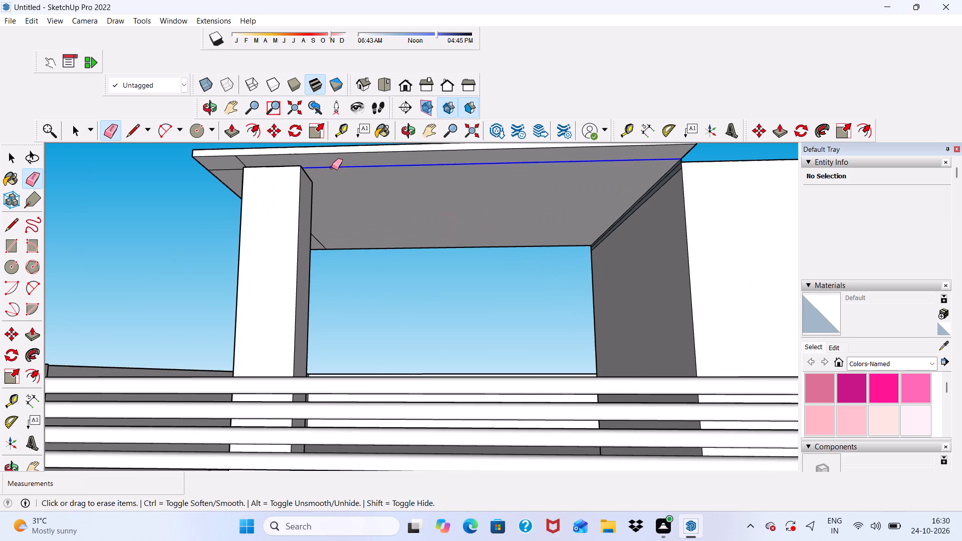
{"action": "scroll", "coordinate": [296, 176], "scroll_direction": "down", "scroll_amount": 1}
{"action": "scroll", "coordinate": [275, 168], "scroll_direction": "up", "scroll_amount": 7}
{"action": "left_click_drag", "start_coordinate": [241, 156], "coordinate": [220, 182]}
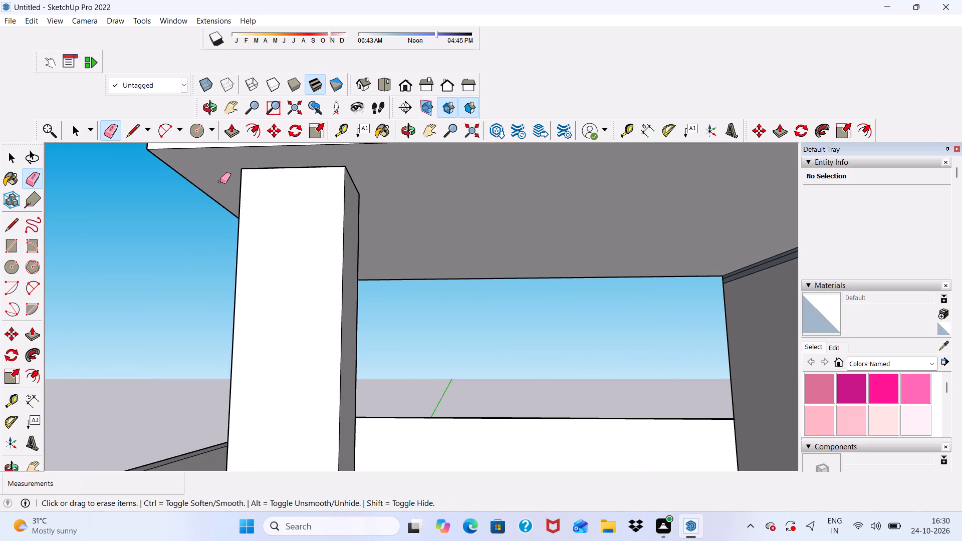
Erase the long seam and the short vertical edge on the slab's side face above the rooftop block, merging it into one face.
{"action": "scroll", "coordinate": [336, 219], "scroll_direction": "down", "scroll_amount": 10}
{"action": "middle_click_drag", "start_coordinate": [320, 242], "coordinate": [185, 321]}
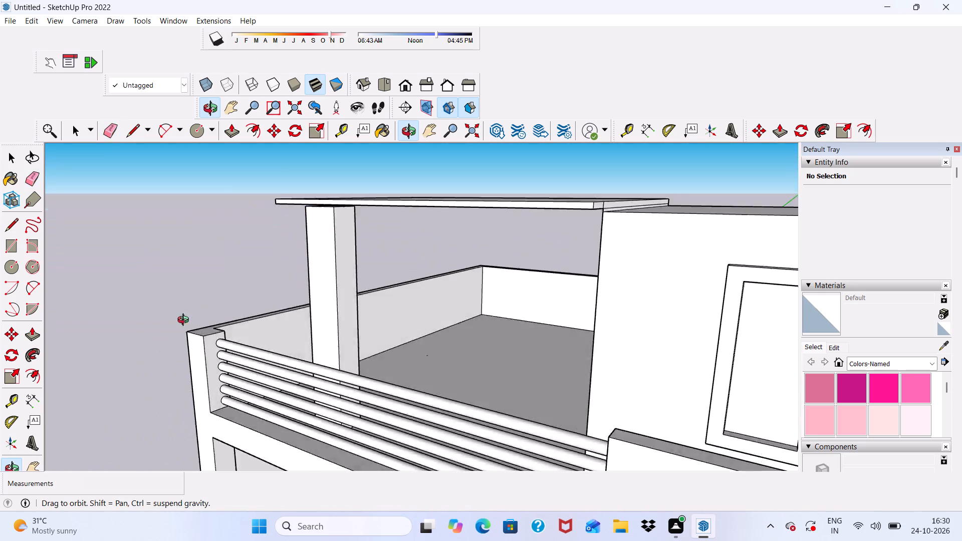
{"action": "middle_click_drag", "start_coordinate": [185, 321], "coordinate": [132, 329]}
{"action": "key", "text": "space"}
{"action": "scroll", "coordinate": [636, 213], "scroll_direction": "up", "scroll_amount": 5}
{"action": "scroll", "coordinate": [566, 205], "scroll_direction": "down", "scroll_amount": 1}
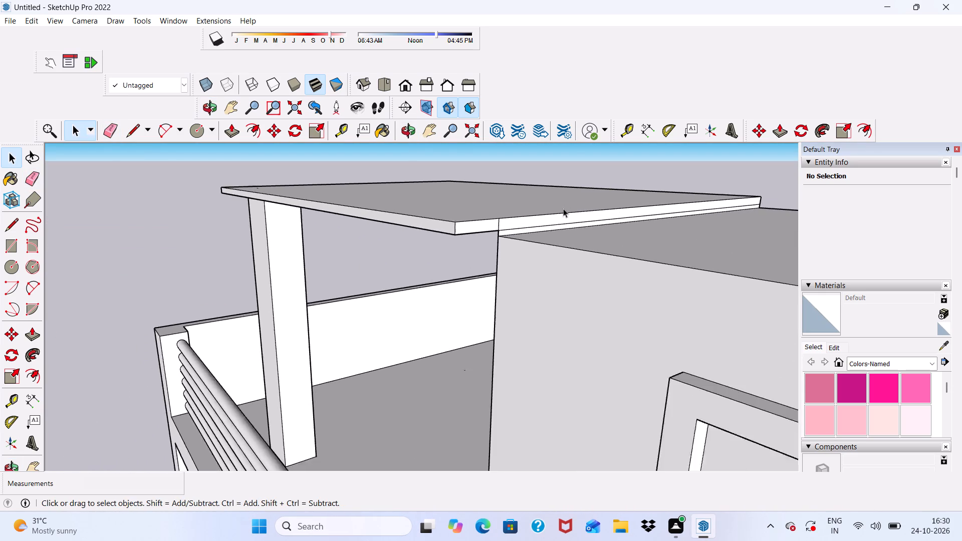
{"action": "scroll", "coordinate": [563, 208], "scroll_direction": "down", "scroll_amount": 1}
{"action": "middle_click_drag", "start_coordinate": [563, 212], "coordinate": [531, 255]}
{"action": "scroll", "coordinate": [516, 281], "scroll_direction": "up", "scroll_amount": 2}
{"action": "left_click", "coordinate": [504, 302]}
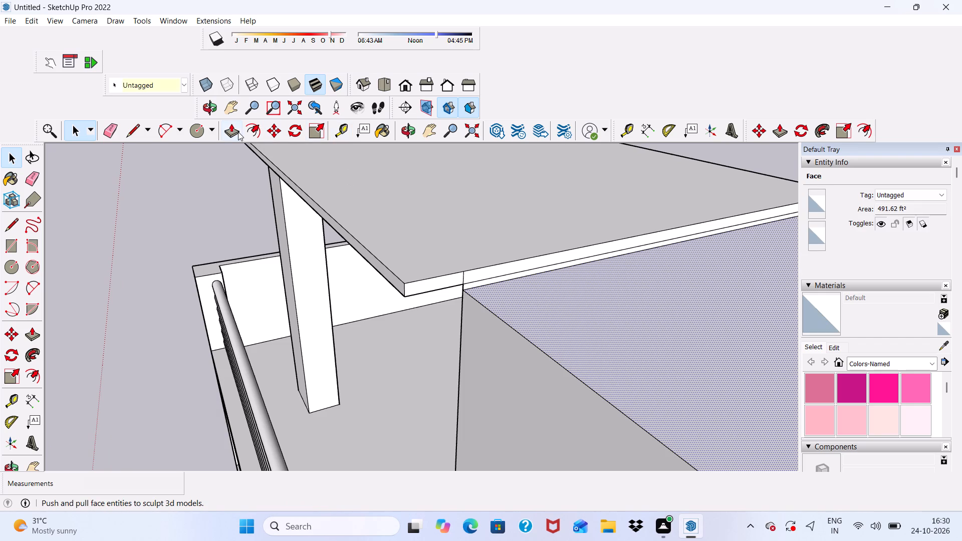
{"action": "scroll", "coordinate": [282, 182], "scroll_direction": "down", "scroll_amount": 5}
{"action": "middle_click_drag", "start_coordinate": [476, 287], "coordinate": [435, 300]}
{"action": "left_click", "coordinate": [433, 289]}
{"action": "scroll", "coordinate": [434, 263], "scroll_direction": "up", "scroll_amount": 2}
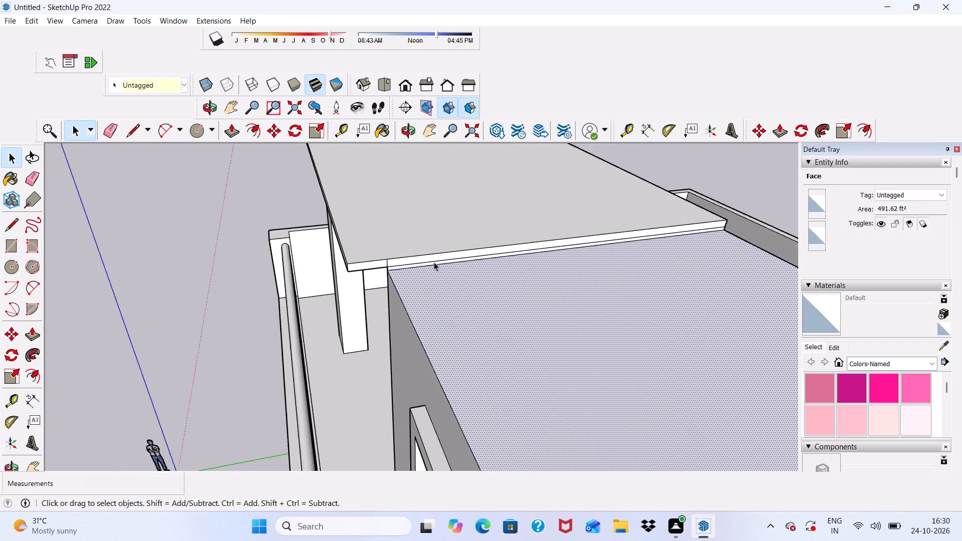
{"action": "scroll", "coordinate": [434, 262], "scroll_direction": "up", "scroll_amount": 7}
{"action": "left_click", "coordinate": [434, 259]}
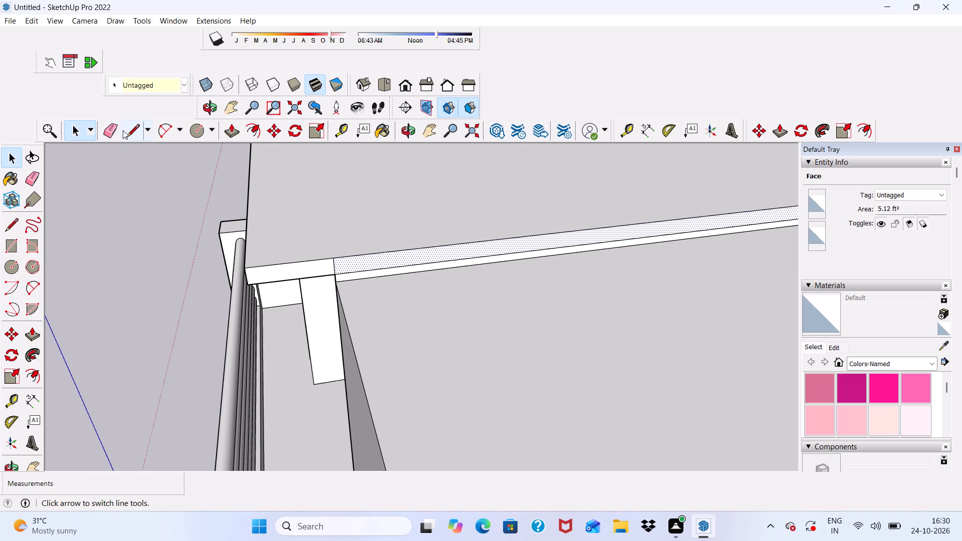
{"action": "left_click", "coordinate": [115, 128]}
{"action": "left_click_drag", "start_coordinate": [398, 266], "coordinate": [398, 271]}
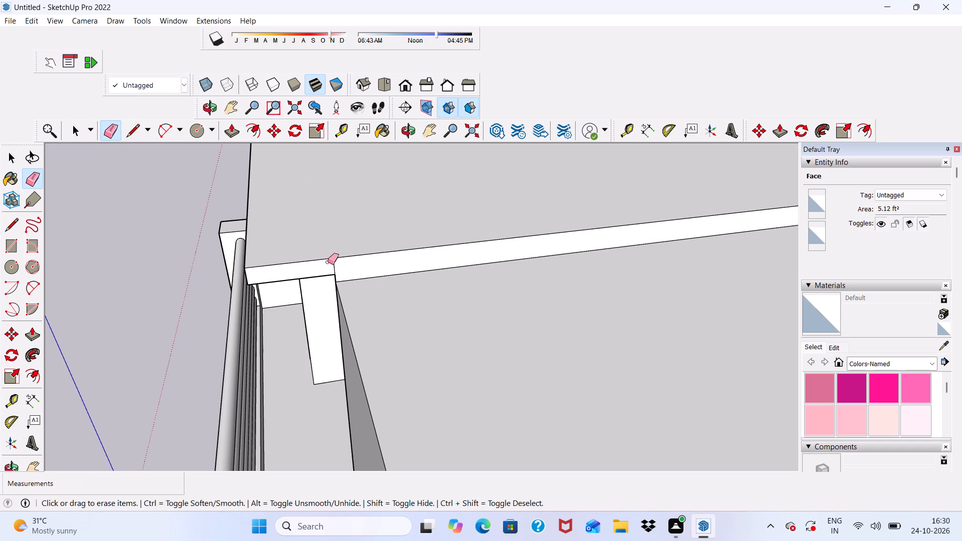
{"action": "left_click_drag", "start_coordinate": [330, 263], "coordinate": [340, 265]}
Push/Pull the slab's merged side face across the rooftop block's roof by about 31' 5 13/16", past its far end.
{"action": "key", "text": "space"}
{"action": "left_click", "coordinate": [349, 265]}
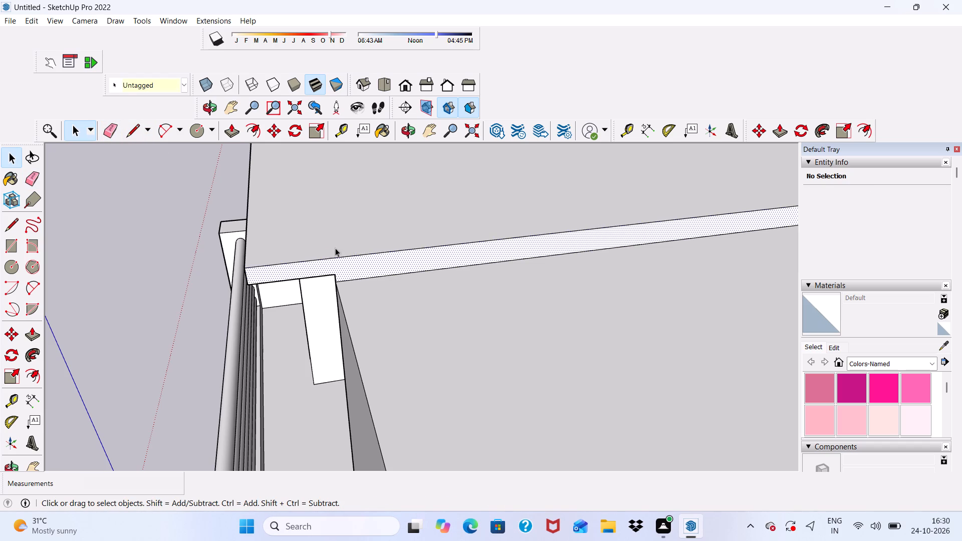
{"action": "left_click", "coordinate": [234, 131]}
{"action": "left_click", "coordinate": [363, 260]}
{"action": "scroll", "coordinate": [375, 316], "scroll_direction": "down", "scroll_amount": 1}
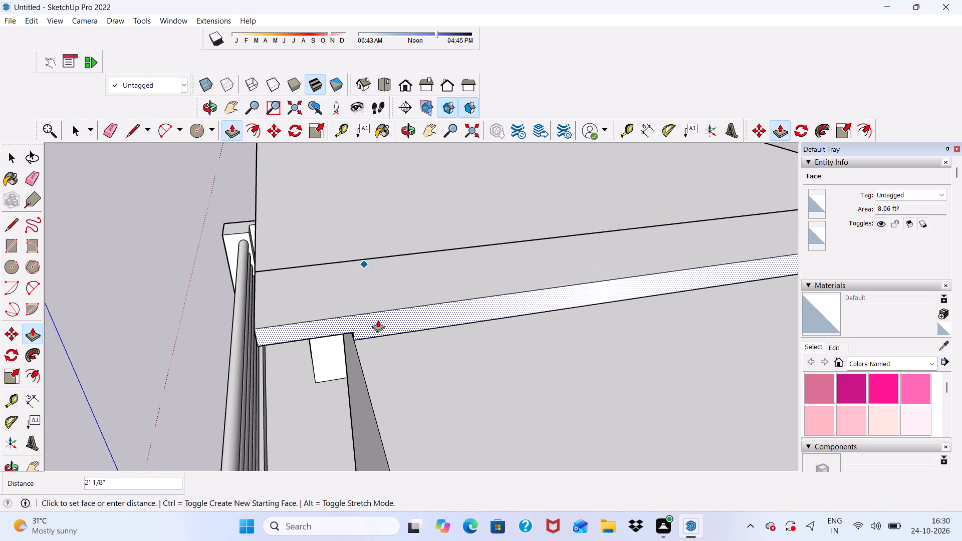
{"action": "scroll", "coordinate": [378, 316], "scroll_direction": "down", "scroll_amount": 20}
{"action": "scroll", "coordinate": [378, 316], "scroll_direction": "down", "scroll_amount": 11}
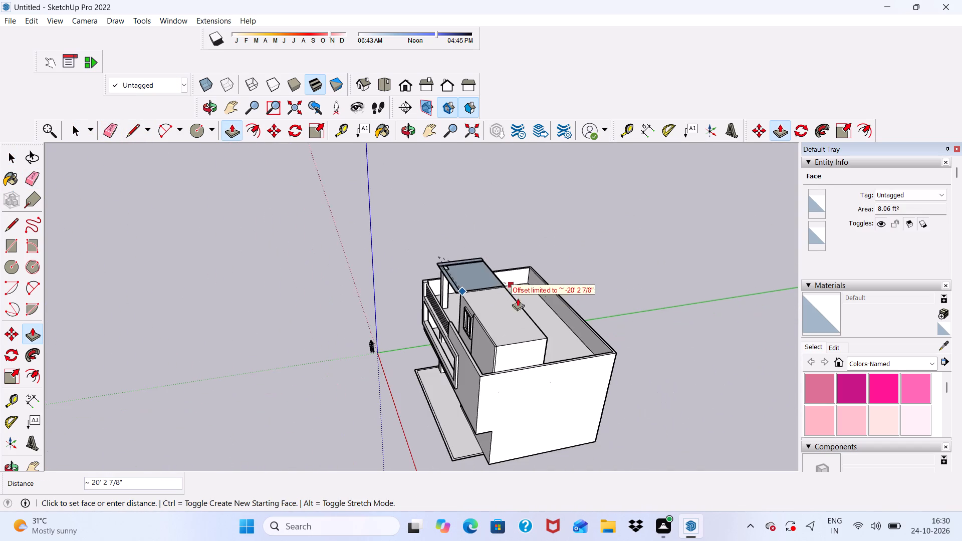
{"action": "scroll", "coordinate": [511, 344], "scroll_direction": "up", "scroll_amount": 8}
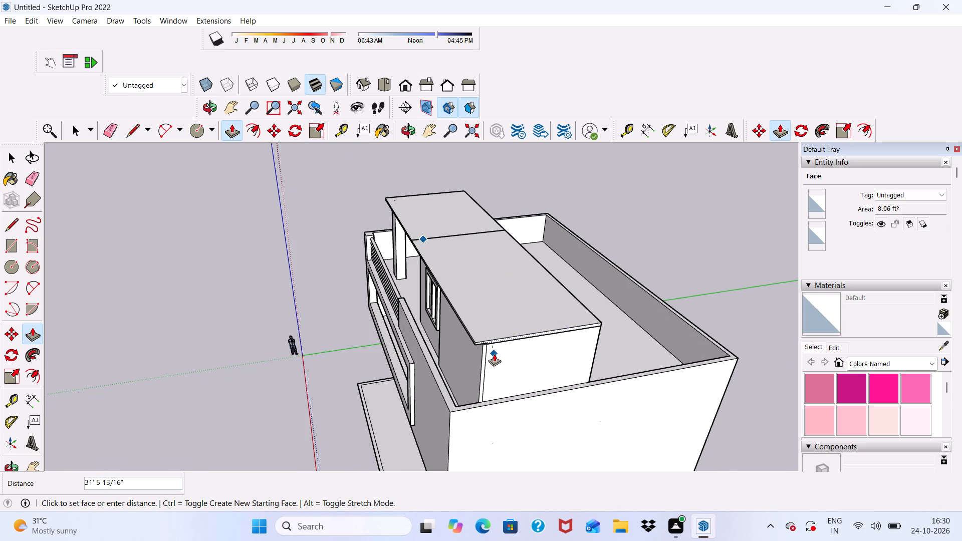
{"action": "left_click", "coordinate": [494, 353]}
Pull the narrow recessed band beneath the roof slab on the rooftop block's front outward by 6", flush with the wall below.
{"action": "middle_click_drag", "start_coordinate": [492, 354], "coordinate": [492, 352]}
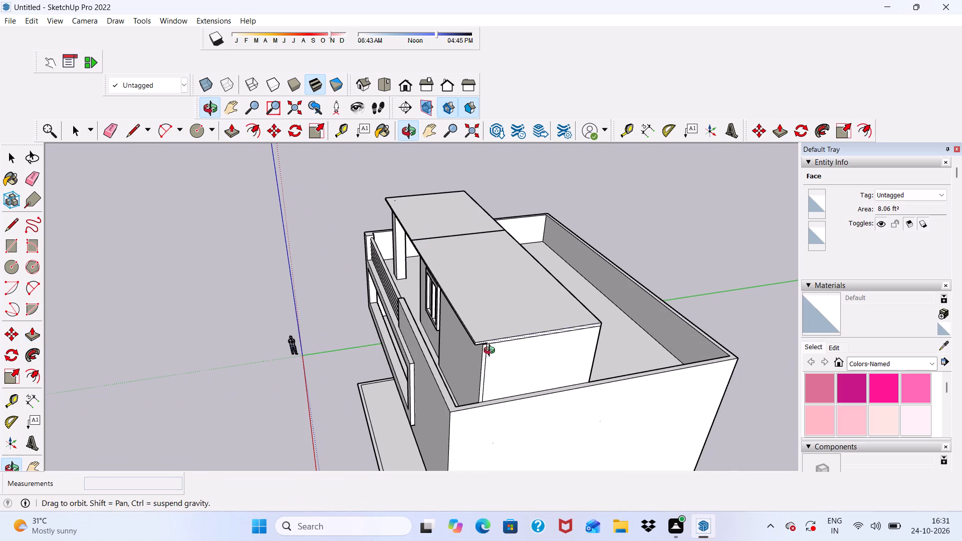
{"action": "middle_click_drag", "start_coordinate": [492, 352], "coordinate": [584, 277]}
{"action": "scroll", "coordinate": [584, 277], "scroll_direction": "up", "scroll_amount": 2}
{"action": "scroll", "coordinate": [636, 181], "scroll_direction": "up", "scroll_amount": 10}
{"action": "key", "text": "space"}
{"action": "middle_click_drag", "start_coordinate": [536, 198], "coordinate": [623, 179]}
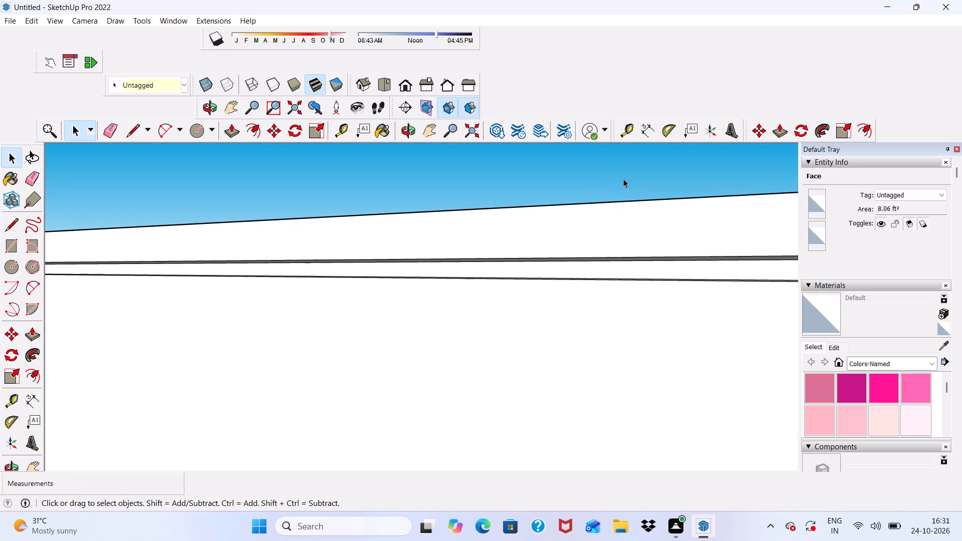
{"action": "scroll", "coordinate": [571, 206], "scroll_direction": "down", "scroll_amount": 10}
{"action": "key", "text": "space"}
{"action": "middle_click_drag", "start_coordinate": [538, 255], "coordinate": [381, 299]}
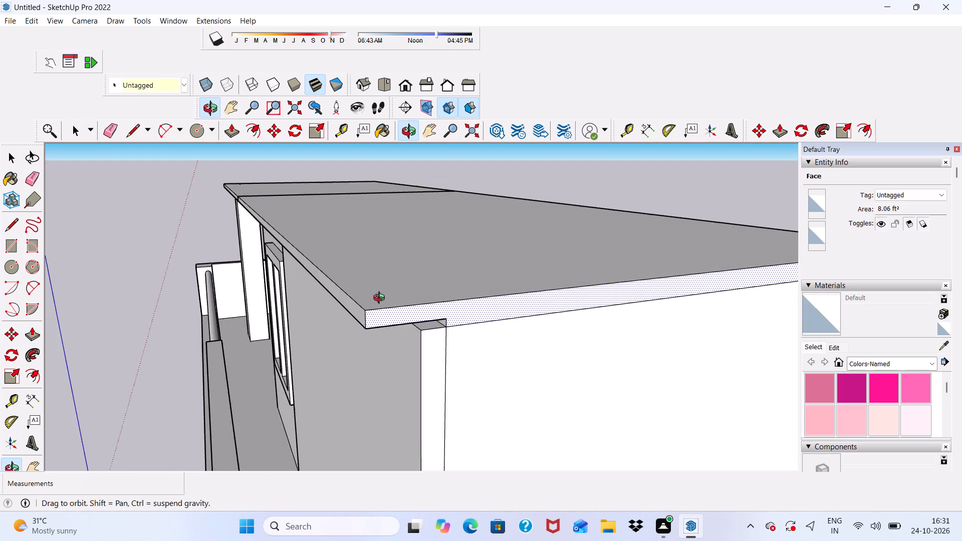
{"action": "middle_click_drag", "start_coordinate": [381, 299], "coordinate": [506, 241]}
{"action": "scroll", "coordinate": [506, 241], "scroll_direction": "up", "scroll_amount": 9}
{"action": "middle_click_drag", "start_coordinate": [536, 262], "coordinate": [622, 293]}
{"action": "scroll", "coordinate": [543, 277], "scroll_direction": "up", "scroll_amount": 11}
{"action": "left_click", "coordinate": [551, 254]}
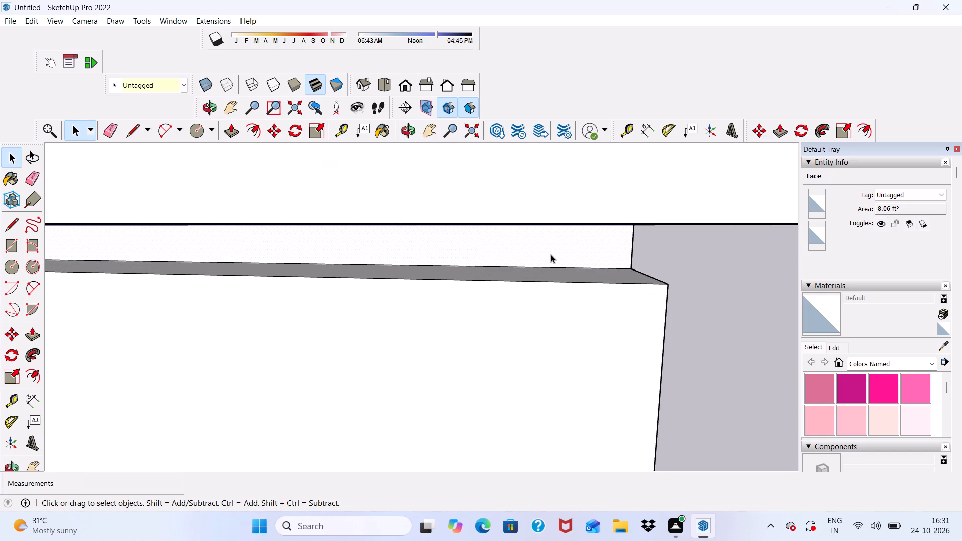
{"action": "left_click", "coordinate": [229, 124]}
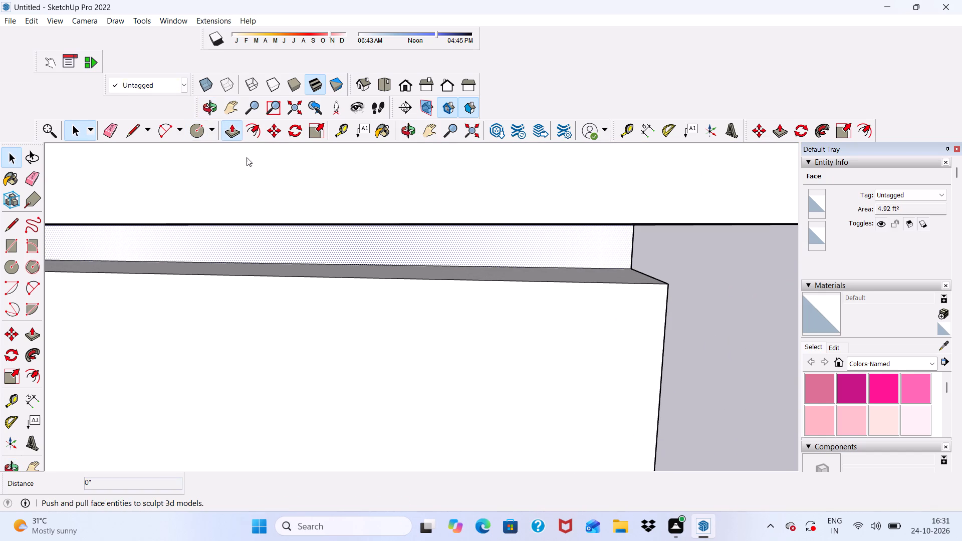
{"action": "left_click", "coordinate": [316, 239]}
{"action": "left_click", "coordinate": [322, 285]}
Examine the joint between the roof slab, the band beneath it and the rooftop block's window wall from several angles.
{"action": "scroll", "coordinate": [340, 251], "scroll_direction": "down", "scroll_amount": 7}
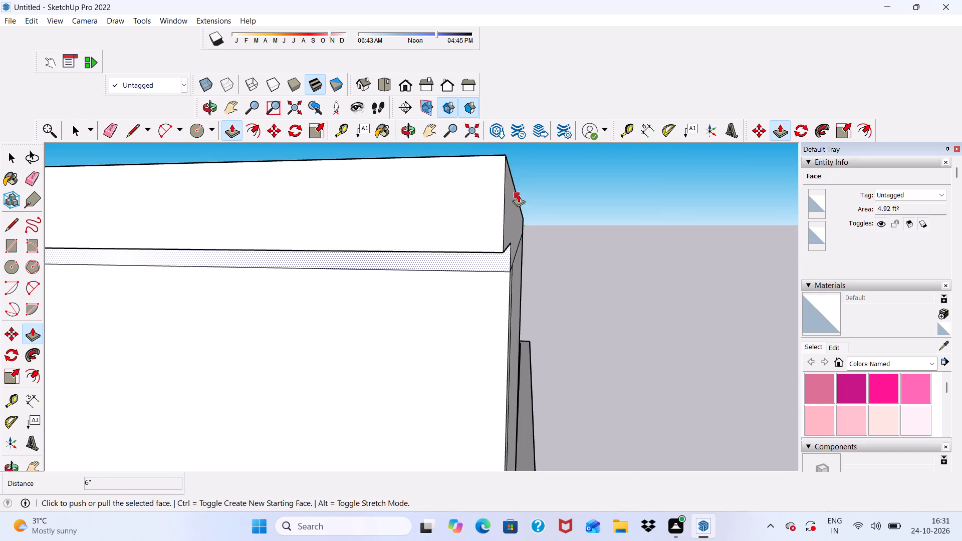
{"action": "scroll", "coordinate": [518, 194], "scroll_direction": "down", "scroll_amount": 7}
{"action": "middle_click_drag", "start_coordinate": [548, 220], "coordinate": [583, 190]}
{"action": "scroll", "coordinate": [670, 140], "scroll_direction": "up", "scroll_amount": 1}
{"action": "scroll", "coordinate": [664, 147], "scroll_direction": "down", "scroll_amount": 7}
{"action": "middle_click_drag", "start_coordinate": [287, 207], "coordinate": [347, 172]}
{"action": "scroll", "coordinate": [347, 172], "scroll_direction": "up", "scroll_amount": 10}
{"action": "middle_click_drag", "start_coordinate": [347, 173], "coordinate": [272, 169]}
{"action": "scroll", "coordinate": [272, 169], "scroll_direction": "up", "scroll_amount": 3}
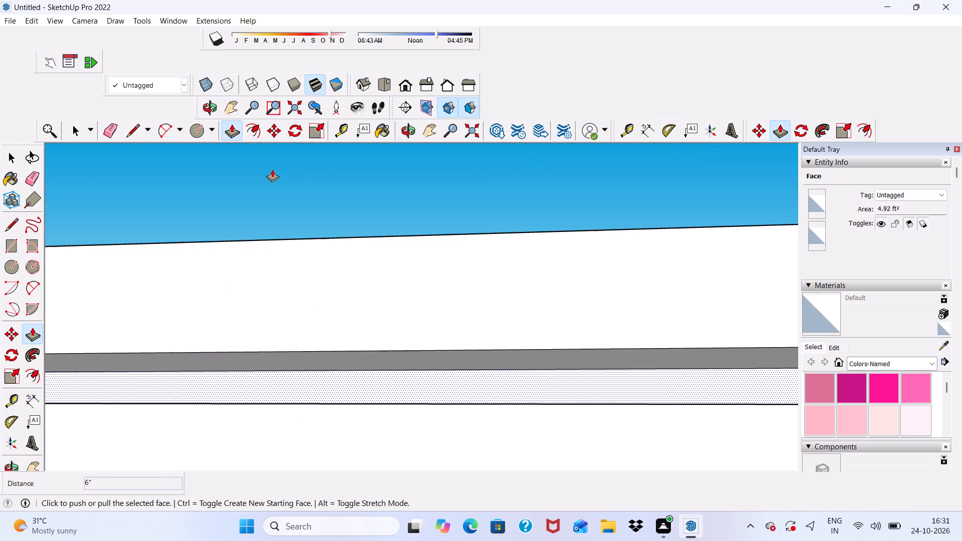
{"action": "scroll", "coordinate": [272, 169], "scroll_direction": "up", "scroll_amount": 1}
{"action": "scroll", "coordinate": [275, 137], "scroll_direction": "down", "scroll_amount": 5}
{"action": "scroll", "coordinate": [247, 171], "scroll_direction": "down", "scroll_amount": 4}
{"action": "scroll", "coordinate": [462, 201], "scroll_direction": "up", "scroll_amount": 5}
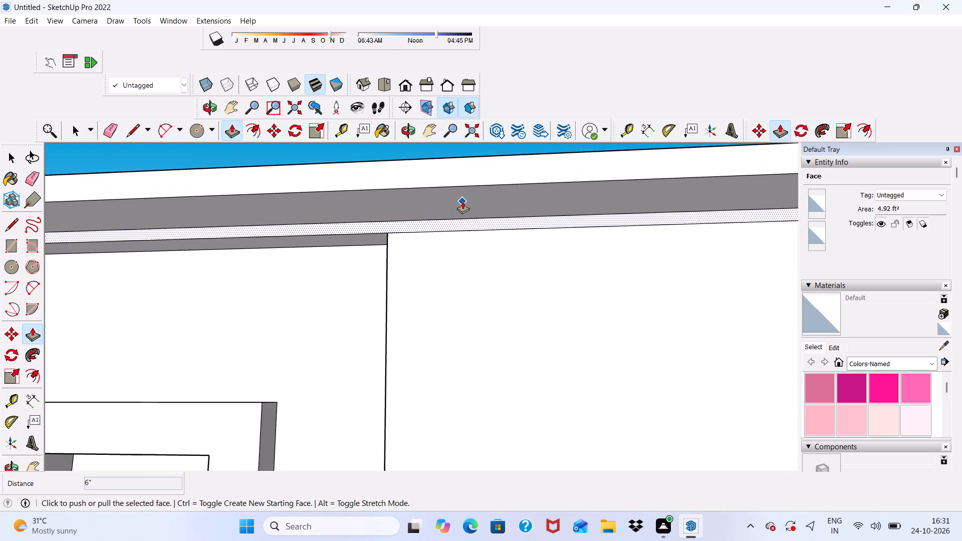
{"action": "scroll", "coordinate": [472, 197], "scroll_direction": "down", "scroll_amount": 1}
{"action": "middle_click_drag", "start_coordinate": [481, 216], "coordinate": [392, 270]}
{"action": "scroll", "coordinate": [386, 233], "scroll_direction": "up", "scroll_amount": 2}
{"action": "scroll", "coordinate": [386, 194], "scroll_direction": "down", "scroll_amount": 10}
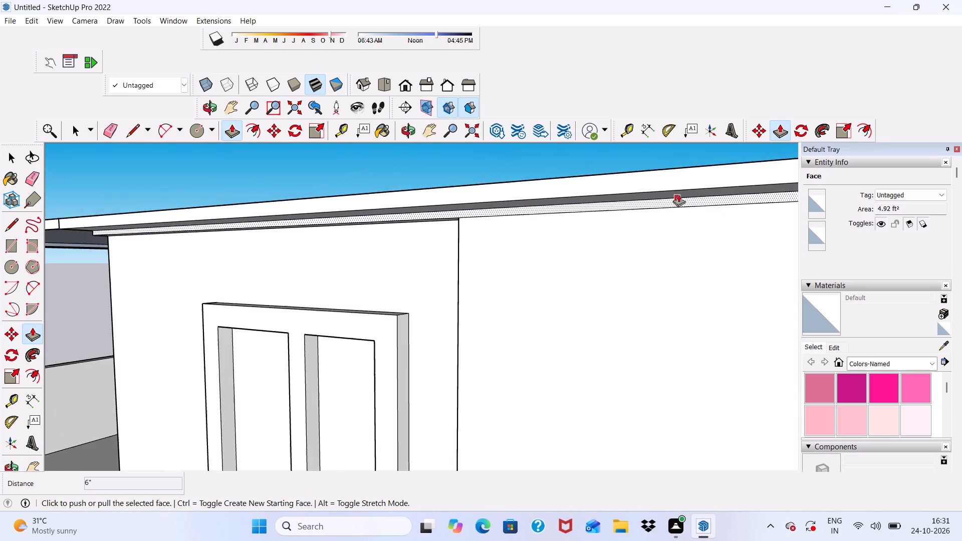
{"action": "scroll", "coordinate": [678, 194], "scroll_direction": "down", "scroll_amount": 4}
{"action": "scroll", "coordinate": [395, 225], "scroll_direction": "up", "scroll_amount": 4}
{"action": "scroll", "coordinate": [267, 207], "scroll_direction": "down", "scroll_amount": 3}
{"action": "middle_click_drag", "start_coordinate": [255, 212], "coordinate": [535, 199]}
{"action": "scroll", "coordinate": [514, 205], "scroll_direction": "down", "scroll_amount": 8}
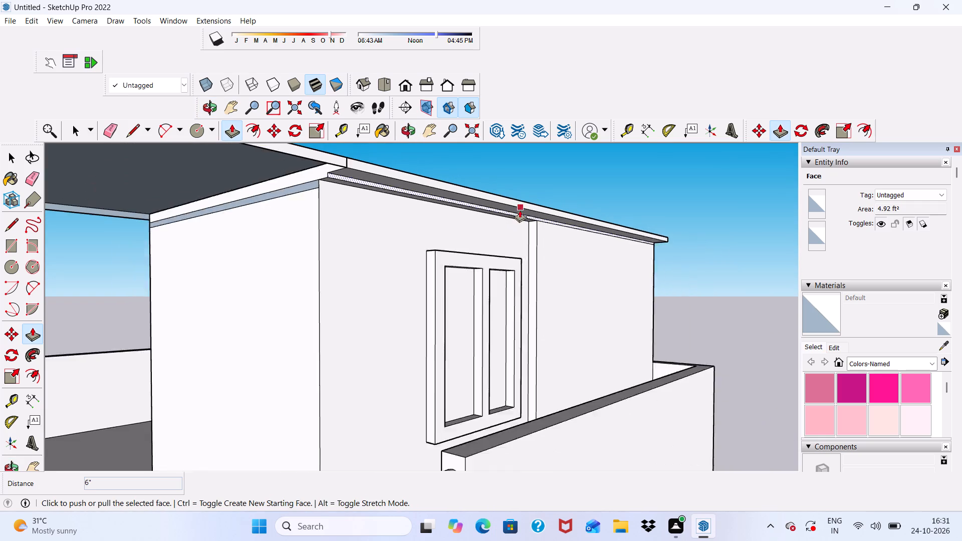
Undo the recessed band's outward pull and the roof slab's extension across the rooftop block.
{"action": "scroll", "coordinate": [520, 210], "scroll_direction": "down", "scroll_amount": 2}
{"action": "scroll", "coordinate": [406, 178], "scroll_direction": "up", "scroll_amount": 20}
{"action": "scroll", "coordinate": [406, 178], "scroll_direction": "up", "scroll_amount": 7}
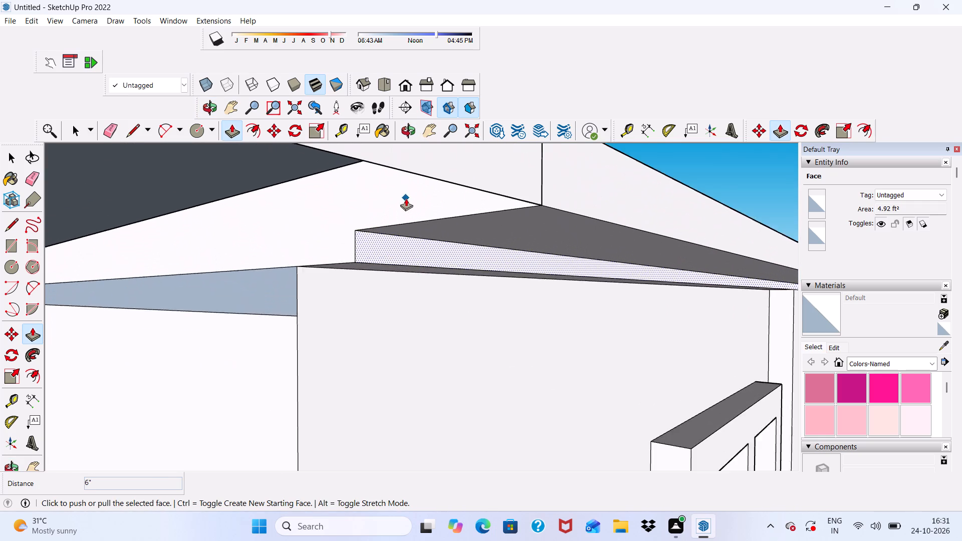
{"action": "scroll", "coordinate": [407, 196], "scroll_direction": "down", "scroll_amount": 3}
{"action": "middle_click", "coordinate": [408, 195]}
{"action": "scroll", "coordinate": [349, 185], "scroll_direction": "down", "scroll_amount": 5}
{"action": "middle_click_drag", "start_coordinate": [290, 191], "coordinate": [261, 142]}
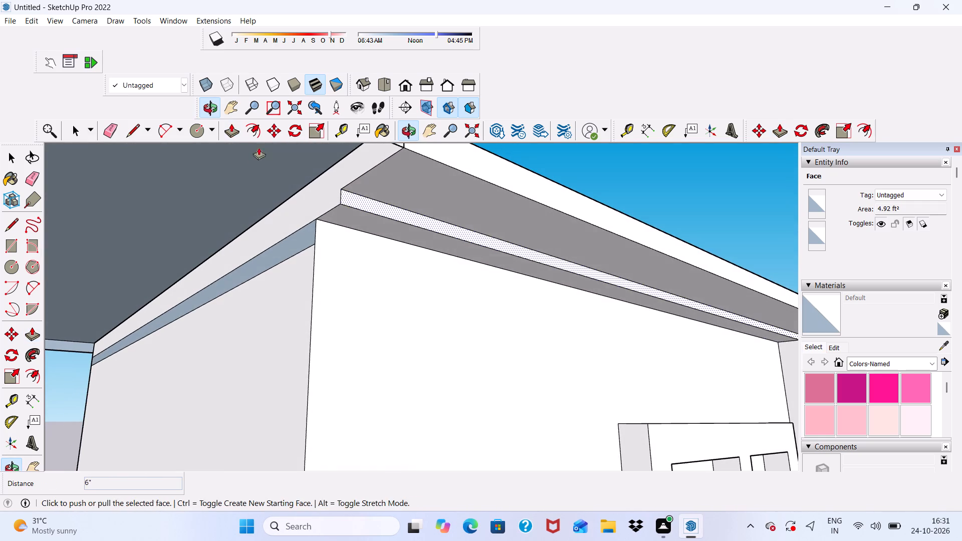
{"action": "double_click", "coordinate": [255, 152]}
{"action": "key", "text": "ctrl+z"}
{"action": "scroll", "coordinate": [258, 167], "scroll_direction": "down", "scroll_amount": 3}
{"action": "key", "text": "ctrl+z"}
{"action": "scroll", "coordinate": [304, 192], "scroll_direction": "down", "scroll_amount": 5}
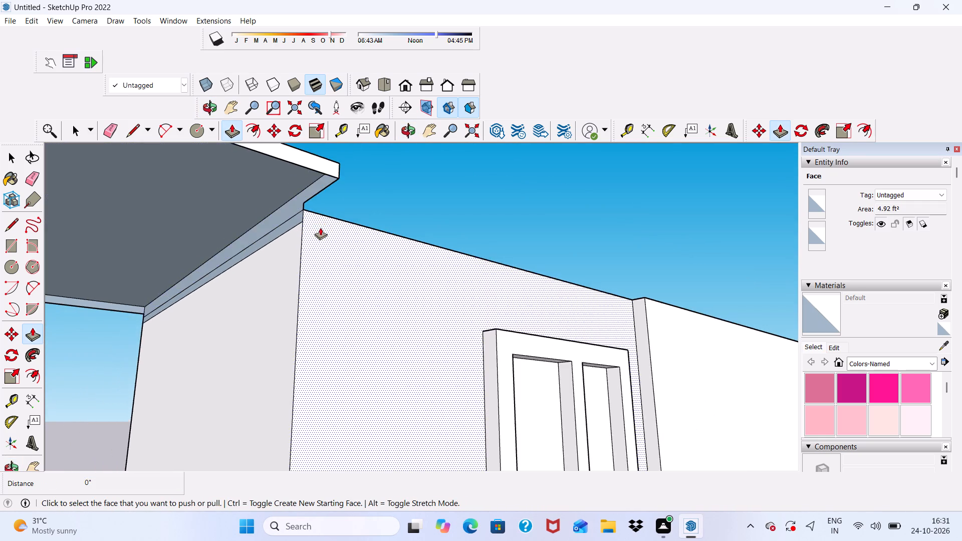
{"action": "middle_click_drag", "start_coordinate": [324, 222], "coordinate": [237, 174]}
{"action": "scroll", "coordinate": [235, 175], "scroll_direction": "down", "scroll_amount": 12}
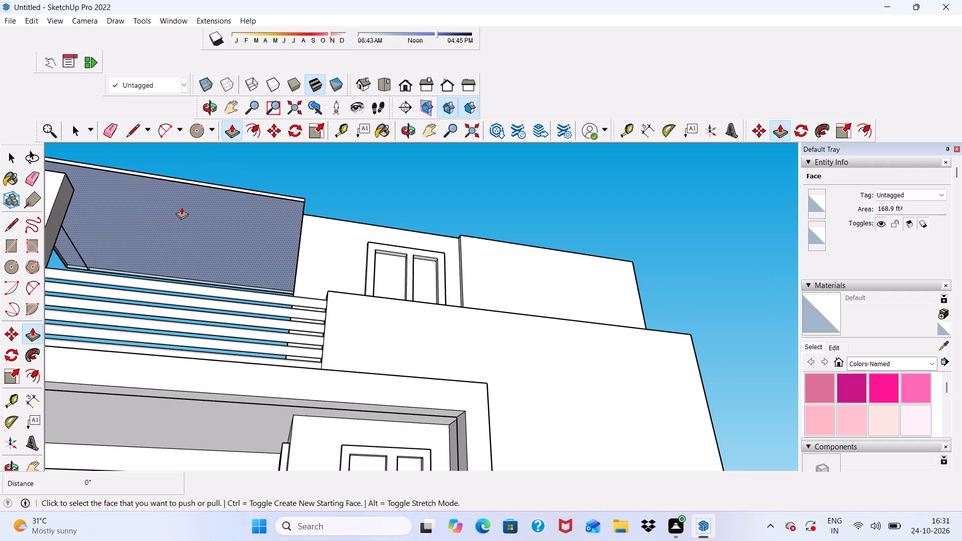
{"action": "left_click", "coordinate": [181, 207]}
{"action": "key", "text": "ctrl+z"}
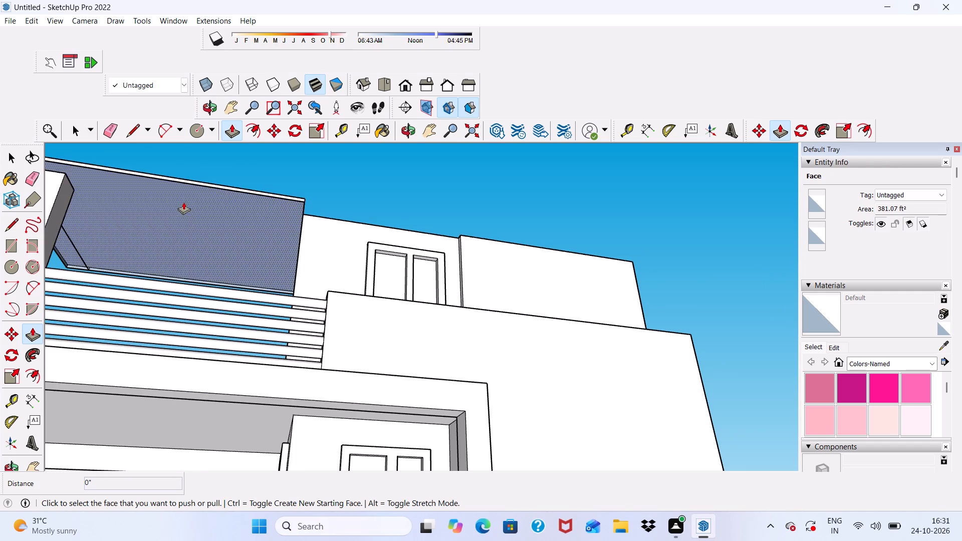
Push/Pull the underside of the terrace roof slab by about 3 3/8".
{"action": "scroll", "coordinate": [192, 178], "scroll_direction": "down", "scroll_amount": 2}
{"action": "middle_click_drag", "start_coordinate": [310, 252], "coordinate": [138, 424]}
{"action": "scroll", "coordinate": [233, 244], "scroll_direction": "up", "scroll_amount": 4}
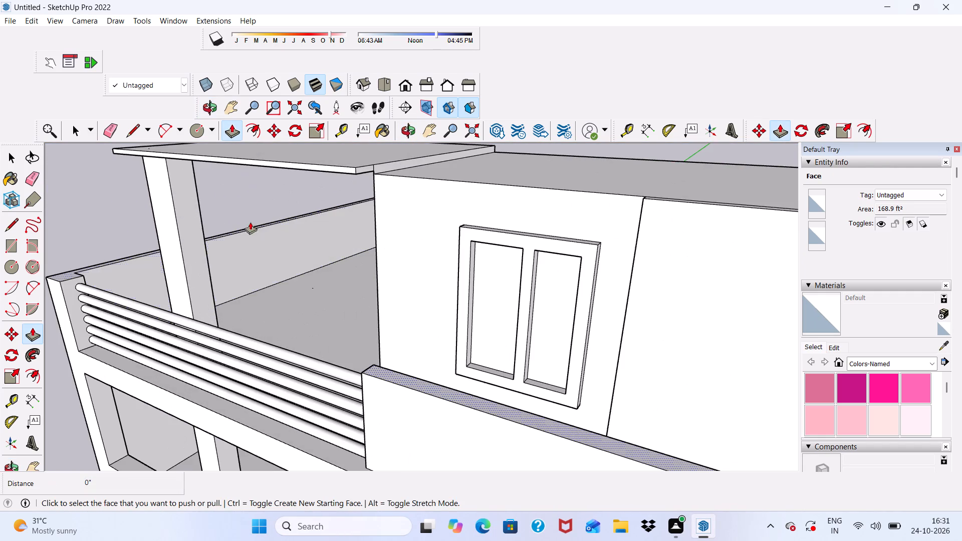
{"action": "middle_click_drag", "start_coordinate": [253, 218], "coordinate": [318, 94]}
{"action": "scroll", "coordinate": [309, 127], "scroll_direction": "up", "scroll_amount": 3}
{"action": "left_click", "coordinate": [252, 160]}
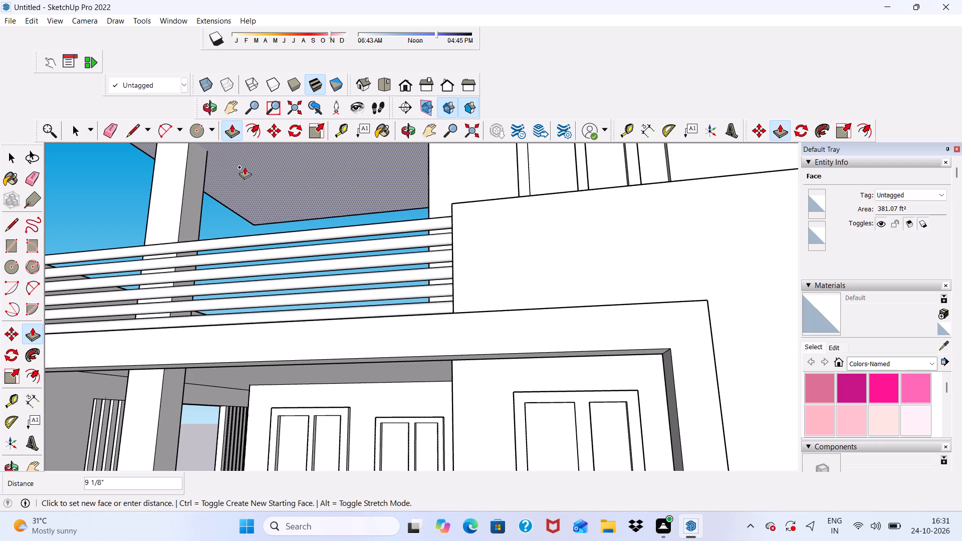
{"action": "left_click", "coordinate": [245, 162]}
Erase the seam along the bottom of the roof slab's front edge, including the leftover piece at the outer corner near the pillar.
{"action": "scroll", "coordinate": [245, 162], "scroll_direction": "down", "scroll_amount": 9}
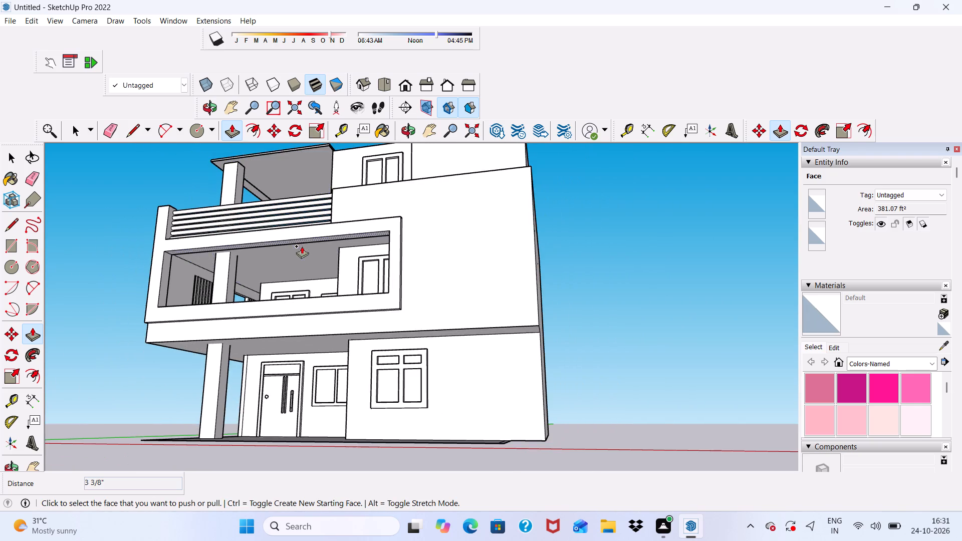
{"action": "scroll", "coordinate": [232, 91], "scroll_direction": "up", "scroll_amount": 5}
{"action": "scroll", "coordinate": [232, 91], "scroll_direction": "down", "scroll_amount": 2}
{"action": "scroll", "coordinate": [221, 169], "scroll_direction": "up", "scroll_amount": 15}
{"action": "middle_click_drag", "start_coordinate": [233, 149], "coordinate": [263, 174]}
{"action": "scroll", "coordinate": [263, 174], "scroll_direction": "up", "scroll_amount": 8}
{"action": "middle_click_drag", "start_coordinate": [194, 236], "coordinate": [235, 72]}
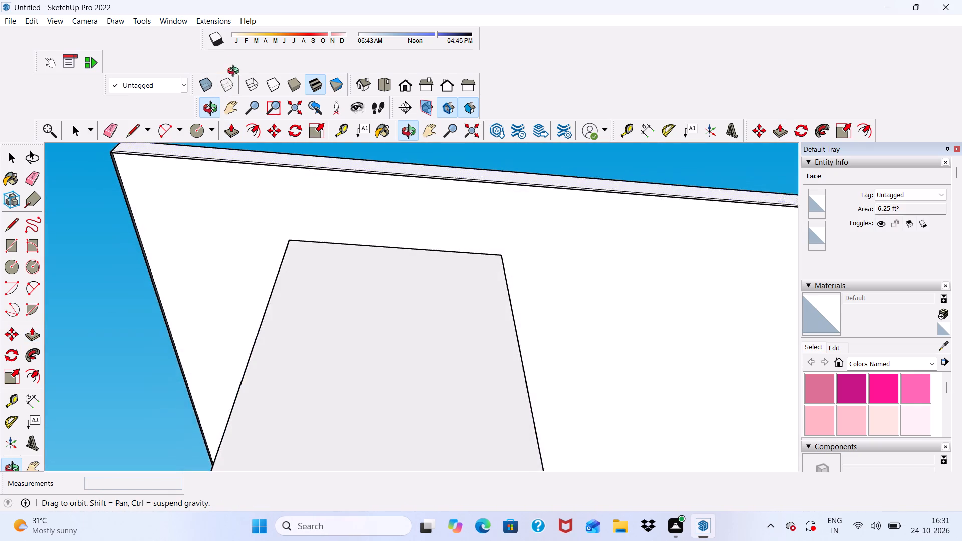
{"action": "middle_click_drag", "start_coordinate": [235, 72], "coordinate": [226, 99]}
{"action": "scroll", "coordinate": [121, 116], "scroll_direction": "up", "scroll_amount": 4}
{"action": "left_click", "coordinate": [112, 131]}
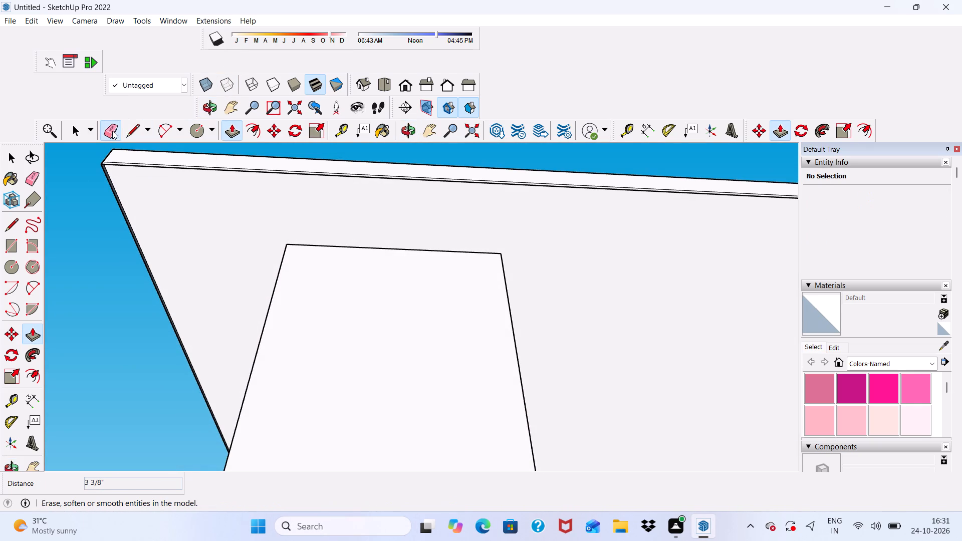
{"action": "scroll", "coordinate": [111, 171], "scroll_direction": "up", "scroll_amount": 17}
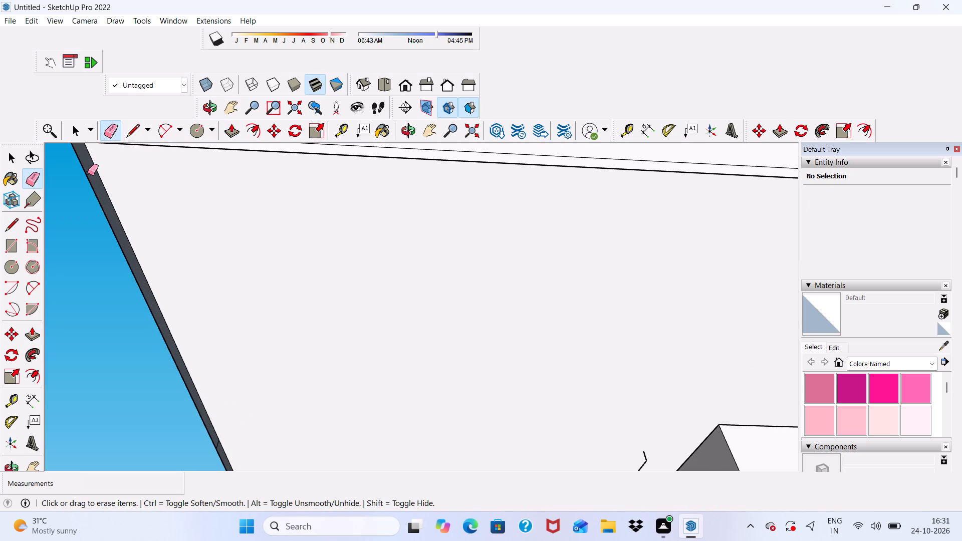
{"action": "left_click", "coordinate": [88, 173]}
{"action": "scroll", "coordinate": [99, 174], "scroll_direction": "down", "scroll_amount": 5}
{"action": "scroll", "coordinate": [169, 215], "scroll_direction": "down", "scroll_amount": 5}
{"action": "scroll", "coordinate": [170, 182], "scroll_direction": "up", "scroll_amount": 4}
{"action": "left_click", "coordinate": [161, 185]}
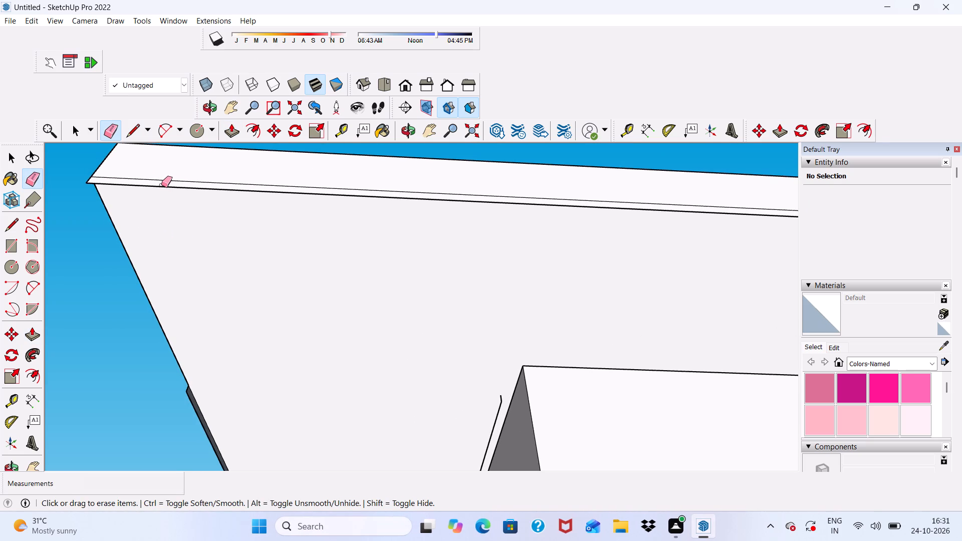
{"action": "scroll", "coordinate": [95, 186], "scroll_direction": "up", "scroll_amount": 4}
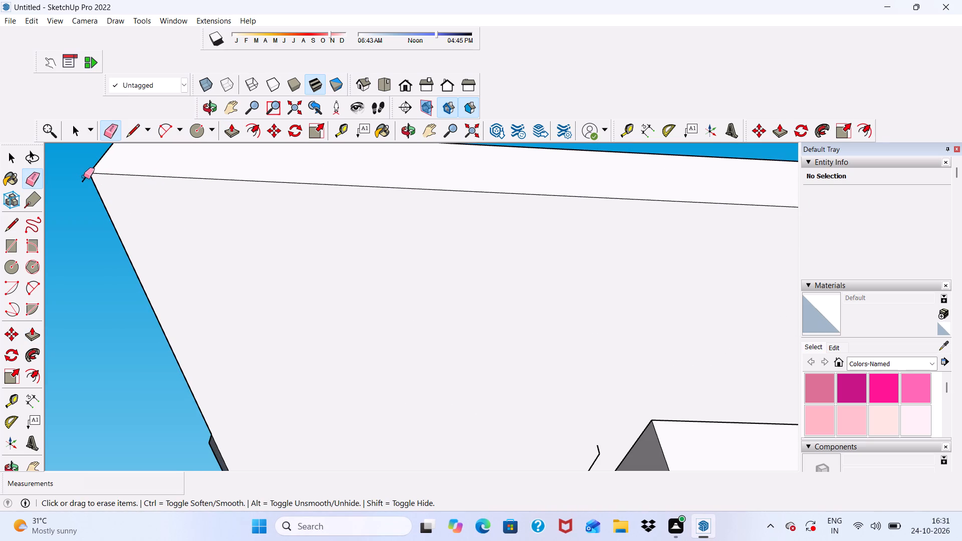
{"action": "left_click", "coordinate": [85, 178]}
{"action": "left_click", "coordinate": [85, 178]}
Erase the remaining seam and its short stub along the roof slab's outer side edge beside the pillar.
{"action": "scroll", "coordinate": [90, 166], "scroll_direction": "down", "scroll_amount": 10}
{"action": "scroll", "coordinate": [122, 260], "scroll_direction": "up", "scroll_amount": 8}
{"action": "scroll", "coordinate": [150, 227], "scroll_direction": "down", "scroll_amount": 2}
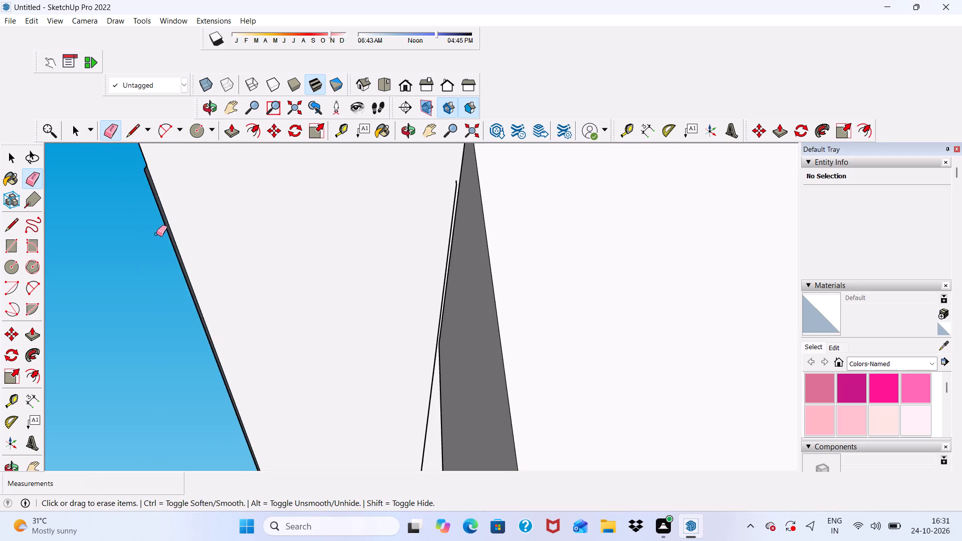
{"action": "scroll", "coordinate": [156, 233], "scroll_direction": "down", "scroll_amount": 2}
{"action": "scroll", "coordinate": [162, 216], "scroll_direction": "up", "scroll_amount": 8}
{"action": "left_click", "coordinate": [151, 207]}
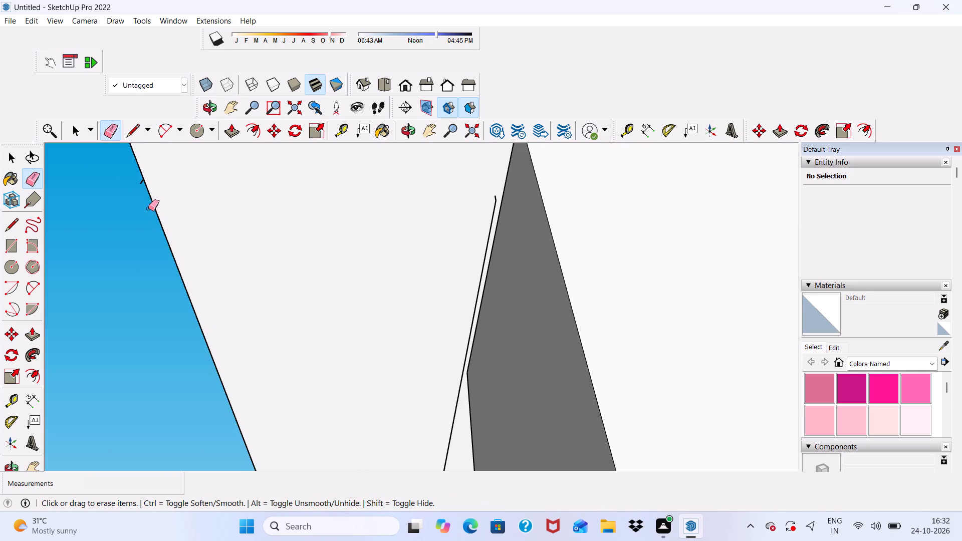
{"action": "scroll", "coordinate": [147, 185], "scroll_direction": "up", "scroll_amount": 4}
{"action": "left_click_drag", "start_coordinate": [134, 181], "coordinate": [136, 186]}
{"action": "left_click", "coordinate": [138, 182]}
Examine the roof slab's underside, outer edges and junction with the rooftop block from several angles.
{"action": "scroll", "coordinate": [140, 188], "scroll_direction": "down", "scroll_amount": 14}
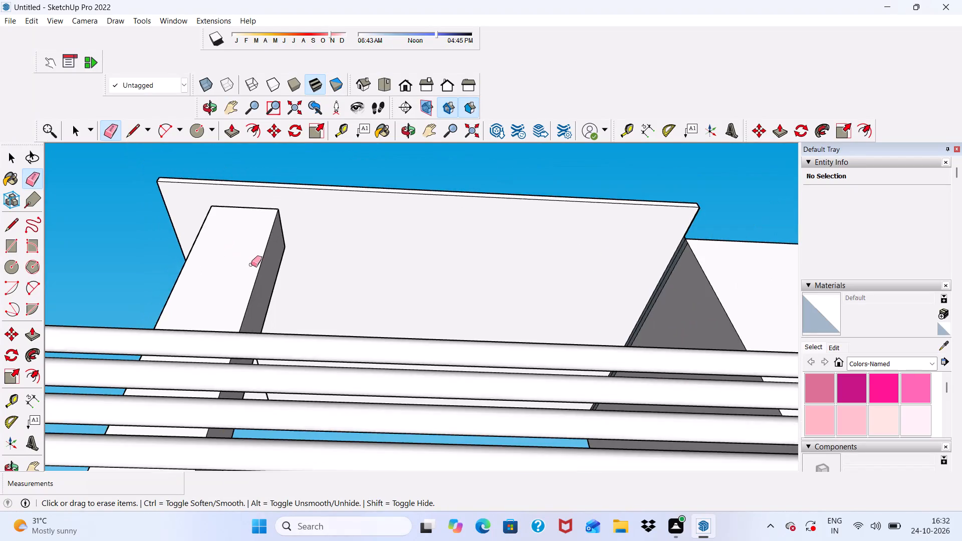
{"action": "scroll", "coordinate": [251, 264], "scroll_direction": "down", "scroll_amount": 4}
{"action": "middle_click_drag", "start_coordinate": [493, 294], "coordinate": [350, 401]}
{"action": "scroll", "coordinate": [430, 207], "scroll_direction": "up", "scroll_amount": 1}
{"action": "scroll", "coordinate": [399, 208], "scroll_direction": "down", "scroll_amount": 2}
{"action": "scroll", "coordinate": [340, 253], "scroll_direction": "up", "scroll_amount": 4}
{"action": "scroll", "coordinate": [390, 240], "scroll_direction": "down", "scroll_amount": 1}
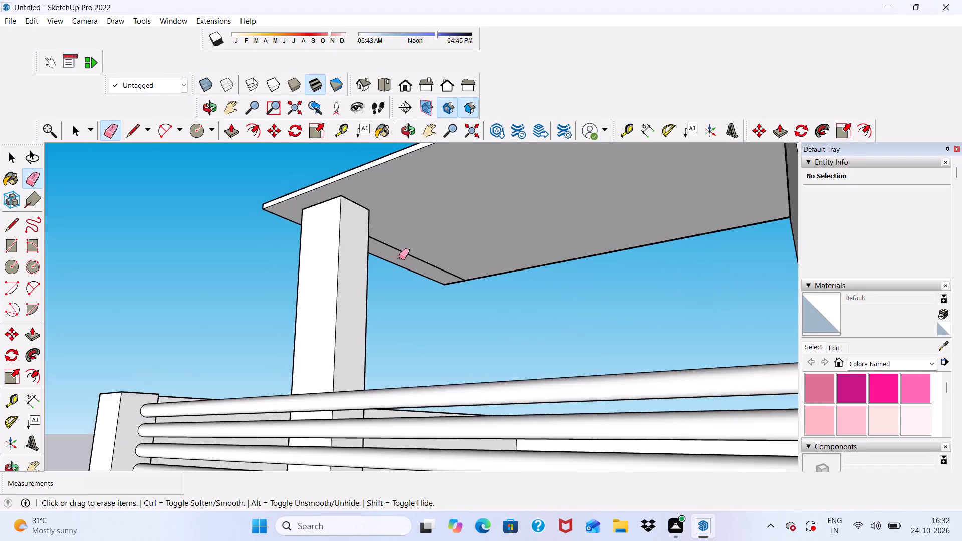
{"action": "scroll", "coordinate": [402, 256], "scroll_direction": "up", "scroll_amount": 1}
{"action": "scroll", "coordinate": [398, 246], "scroll_direction": "down", "scroll_amount": 3}
{"action": "middle_click_drag", "start_coordinate": [384, 267], "coordinate": [740, 464]}
{"action": "scroll", "coordinate": [268, 305], "scroll_direction": "down", "scroll_amount": 5}
{"action": "scroll", "coordinate": [333, 340], "scroll_direction": "up", "scroll_amount": 4}
{"action": "scroll", "coordinate": [304, 311], "scroll_direction": "down", "scroll_amount": 4}
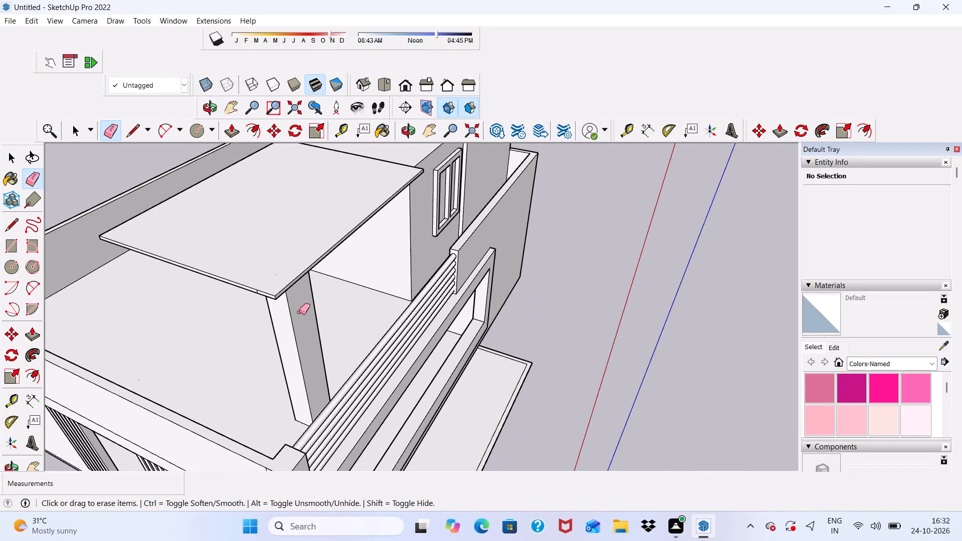
{"action": "scroll", "coordinate": [299, 312], "scroll_direction": "down", "scroll_amount": 3}
{"action": "middle_click_drag", "start_coordinate": [274, 313], "coordinate": [454, 281]}
{"action": "scroll", "coordinate": [193, 274], "scroll_direction": "up", "scroll_amount": 4}
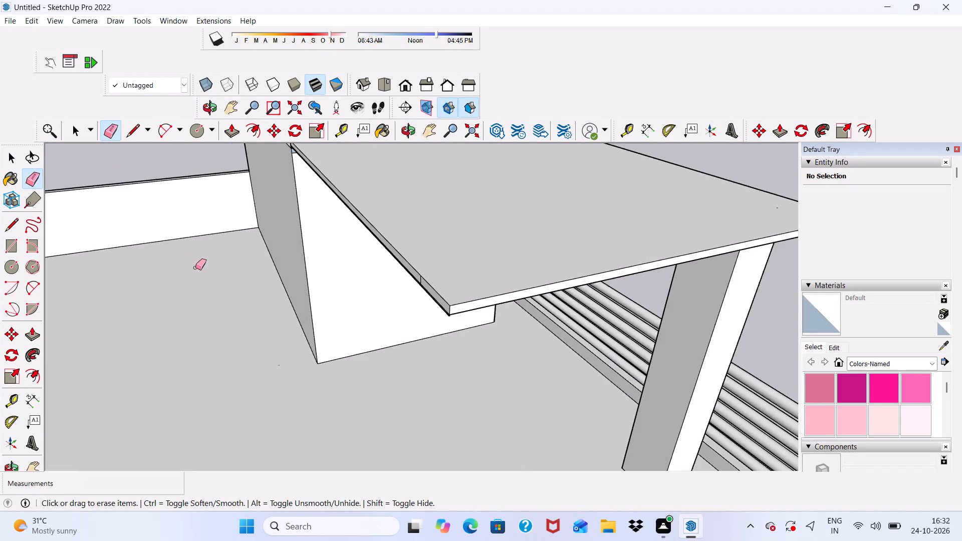
{"action": "middle_click_drag", "start_coordinate": [276, 264], "coordinate": [358, 200]}
{"action": "scroll", "coordinate": [239, 251], "scroll_direction": "down", "scroll_amount": 14}
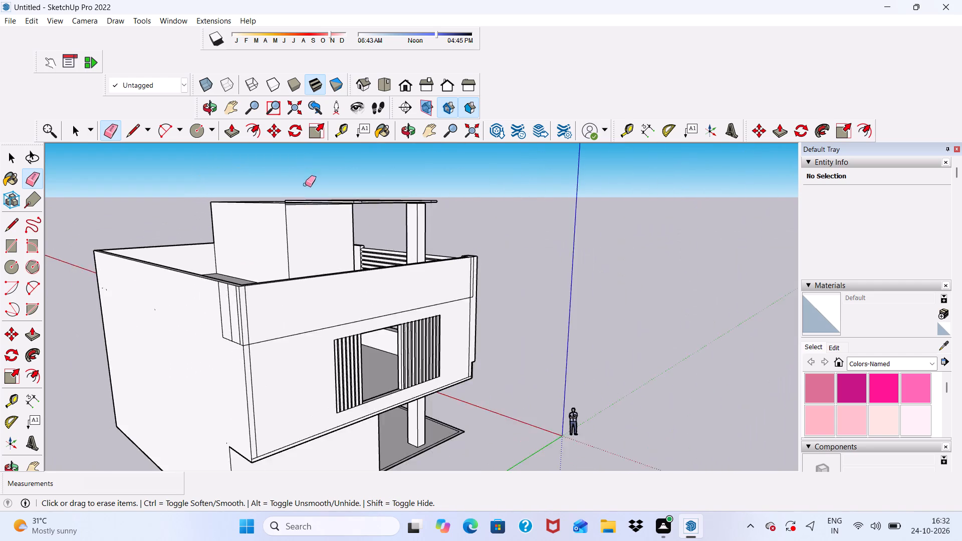
{"action": "scroll", "coordinate": [309, 182], "scroll_direction": "up", "scroll_amount": 15}
{"action": "scroll", "coordinate": [394, 229], "scroll_direction": "down", "scroll_amount": 3}
{"action": "scroll", "coordinate": [410, 223], "scroll_direction": "up", "scroll_amount": 1}
{"action": "scroll", "coordinate": [410, 223], "scroll_direction": "down", "scroll_amount": 4}
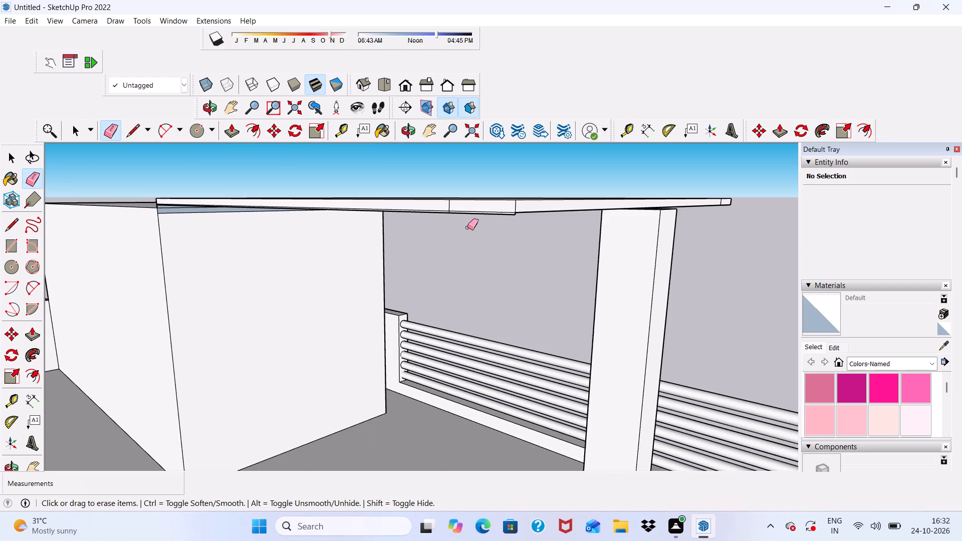
{"action": "scroll", "coordinate": [466, 227], "scroll_direction": "up", "scroll_amount": 4}
{"action": "scroll", "coordinate": [498, 220], "scroll_direction": "down", "scroll_amount": 4}
{"action": "scroll", "coordinate": [491, 210], "scroll_direction": "up", "scroll_amount": 10}
{"action": "scroll", "coordinate": [492, 210], "scroll_direction": "down", "scroll_amount": 1}
{"action": "scroll", "coordinate": [496, 215], "scroll_direction": "up", "scroll_amount": 9}
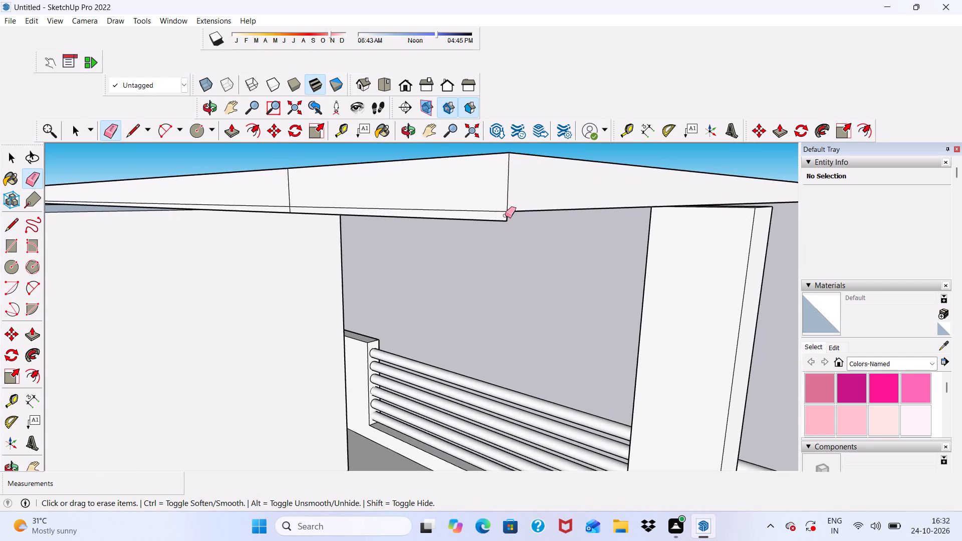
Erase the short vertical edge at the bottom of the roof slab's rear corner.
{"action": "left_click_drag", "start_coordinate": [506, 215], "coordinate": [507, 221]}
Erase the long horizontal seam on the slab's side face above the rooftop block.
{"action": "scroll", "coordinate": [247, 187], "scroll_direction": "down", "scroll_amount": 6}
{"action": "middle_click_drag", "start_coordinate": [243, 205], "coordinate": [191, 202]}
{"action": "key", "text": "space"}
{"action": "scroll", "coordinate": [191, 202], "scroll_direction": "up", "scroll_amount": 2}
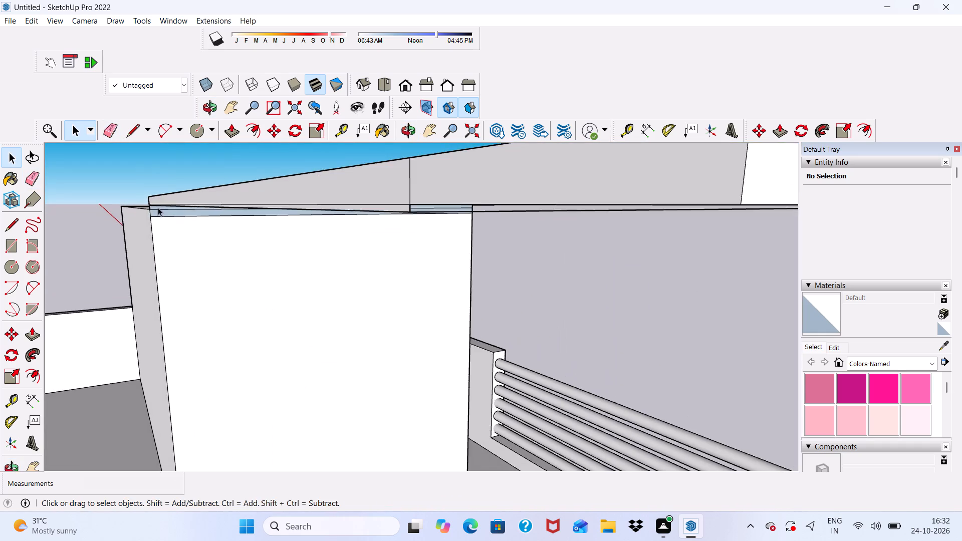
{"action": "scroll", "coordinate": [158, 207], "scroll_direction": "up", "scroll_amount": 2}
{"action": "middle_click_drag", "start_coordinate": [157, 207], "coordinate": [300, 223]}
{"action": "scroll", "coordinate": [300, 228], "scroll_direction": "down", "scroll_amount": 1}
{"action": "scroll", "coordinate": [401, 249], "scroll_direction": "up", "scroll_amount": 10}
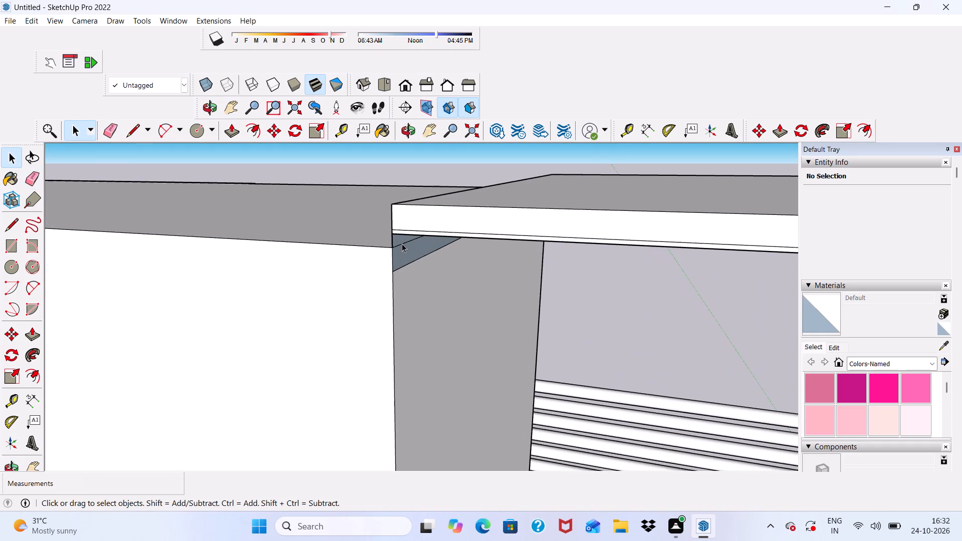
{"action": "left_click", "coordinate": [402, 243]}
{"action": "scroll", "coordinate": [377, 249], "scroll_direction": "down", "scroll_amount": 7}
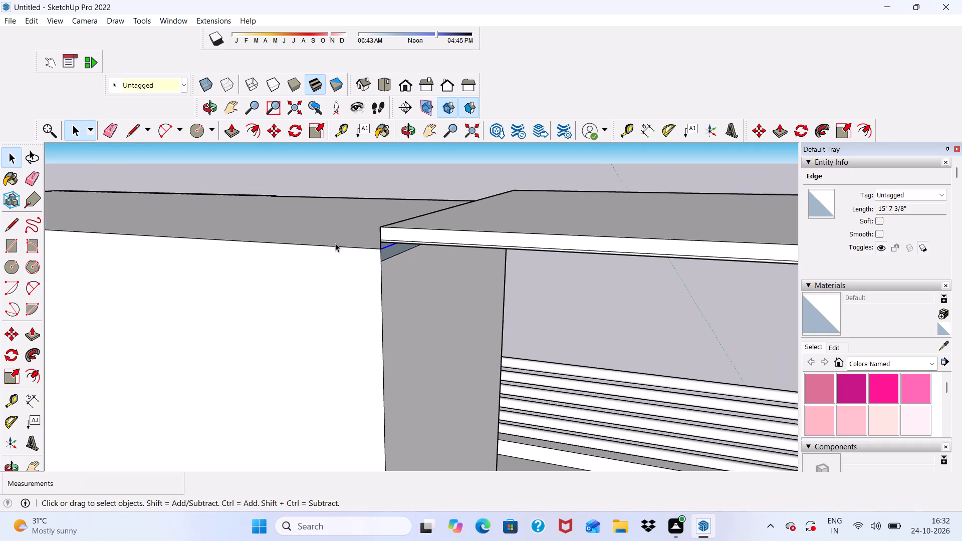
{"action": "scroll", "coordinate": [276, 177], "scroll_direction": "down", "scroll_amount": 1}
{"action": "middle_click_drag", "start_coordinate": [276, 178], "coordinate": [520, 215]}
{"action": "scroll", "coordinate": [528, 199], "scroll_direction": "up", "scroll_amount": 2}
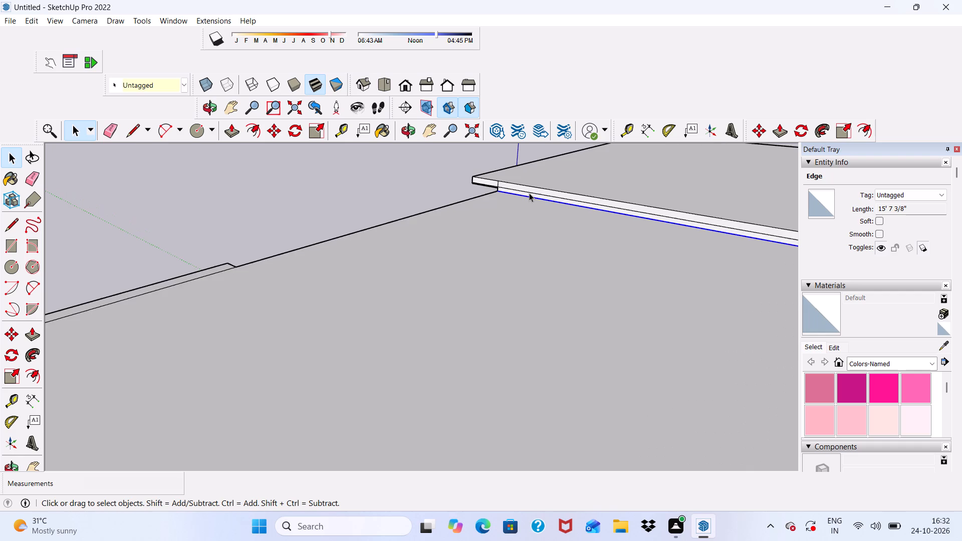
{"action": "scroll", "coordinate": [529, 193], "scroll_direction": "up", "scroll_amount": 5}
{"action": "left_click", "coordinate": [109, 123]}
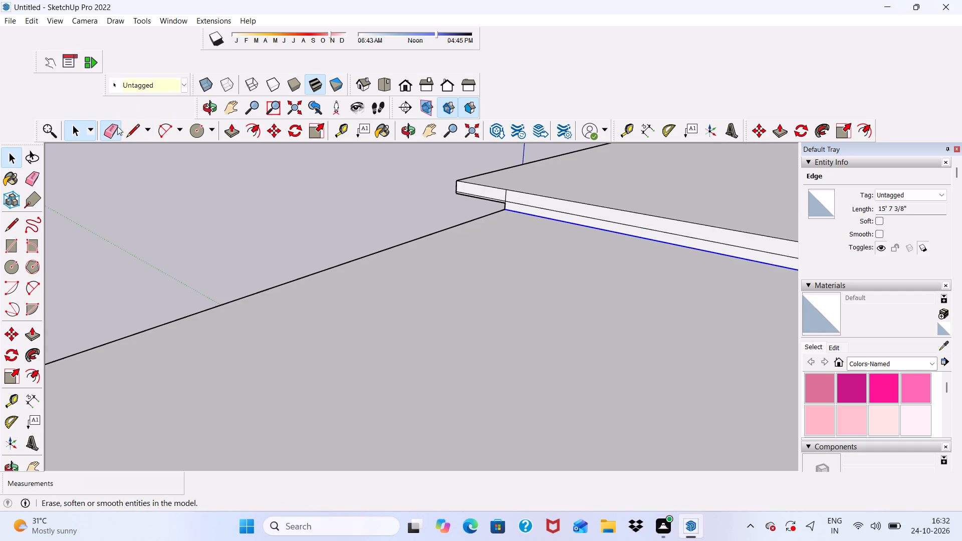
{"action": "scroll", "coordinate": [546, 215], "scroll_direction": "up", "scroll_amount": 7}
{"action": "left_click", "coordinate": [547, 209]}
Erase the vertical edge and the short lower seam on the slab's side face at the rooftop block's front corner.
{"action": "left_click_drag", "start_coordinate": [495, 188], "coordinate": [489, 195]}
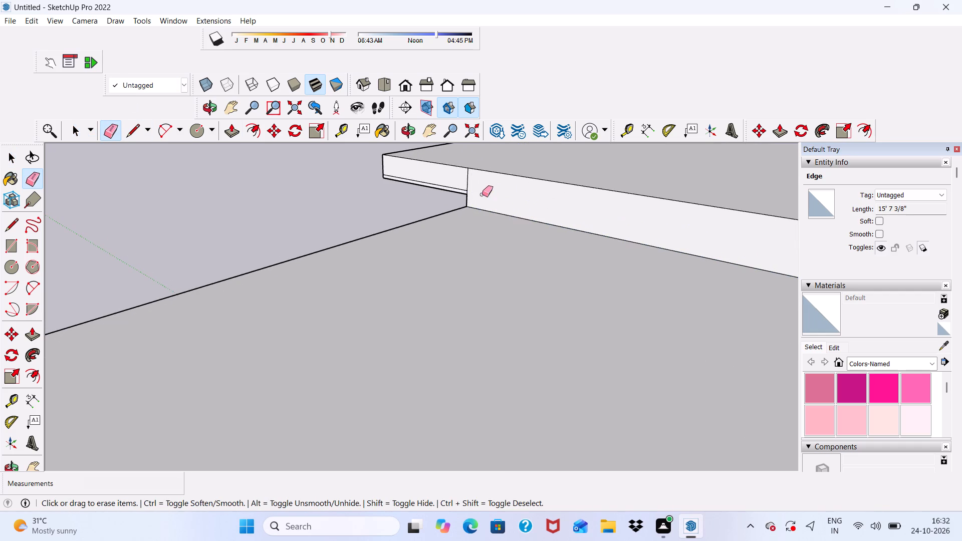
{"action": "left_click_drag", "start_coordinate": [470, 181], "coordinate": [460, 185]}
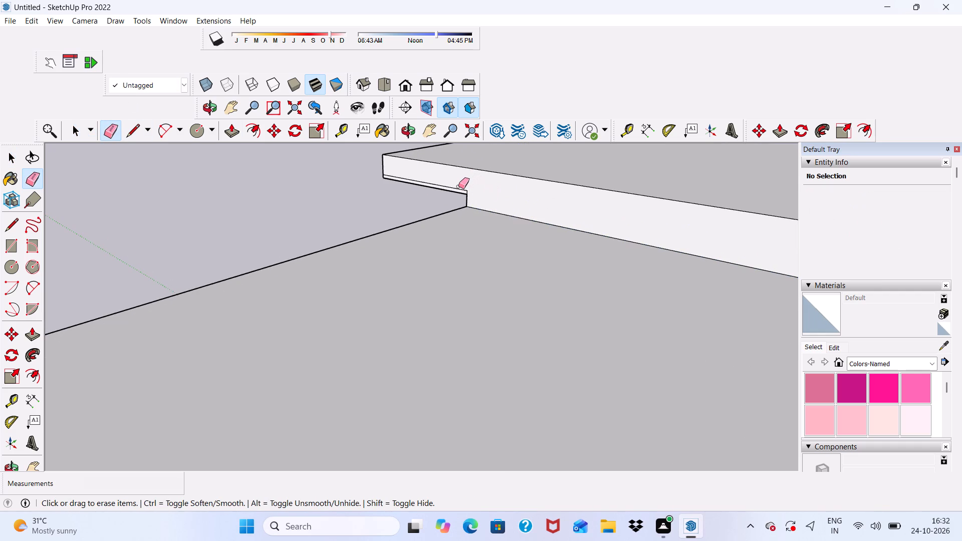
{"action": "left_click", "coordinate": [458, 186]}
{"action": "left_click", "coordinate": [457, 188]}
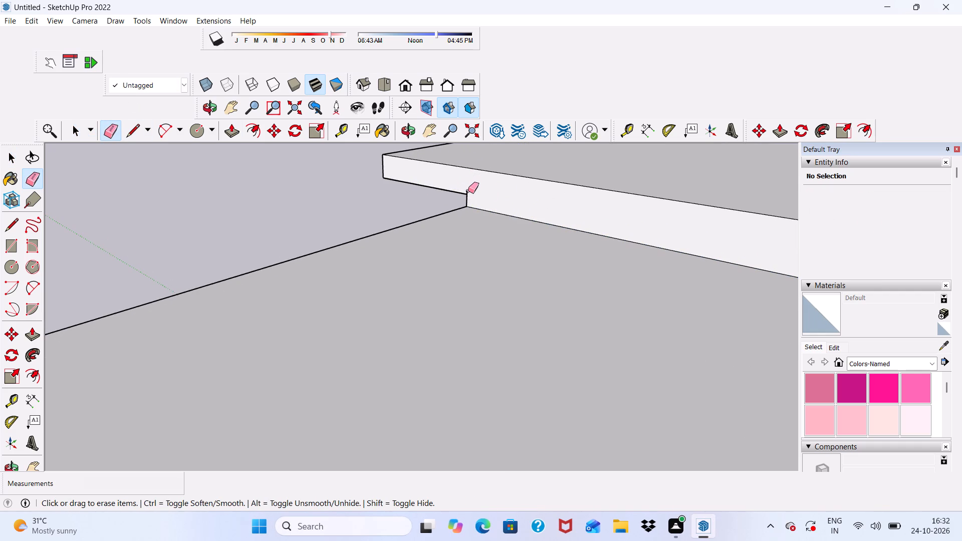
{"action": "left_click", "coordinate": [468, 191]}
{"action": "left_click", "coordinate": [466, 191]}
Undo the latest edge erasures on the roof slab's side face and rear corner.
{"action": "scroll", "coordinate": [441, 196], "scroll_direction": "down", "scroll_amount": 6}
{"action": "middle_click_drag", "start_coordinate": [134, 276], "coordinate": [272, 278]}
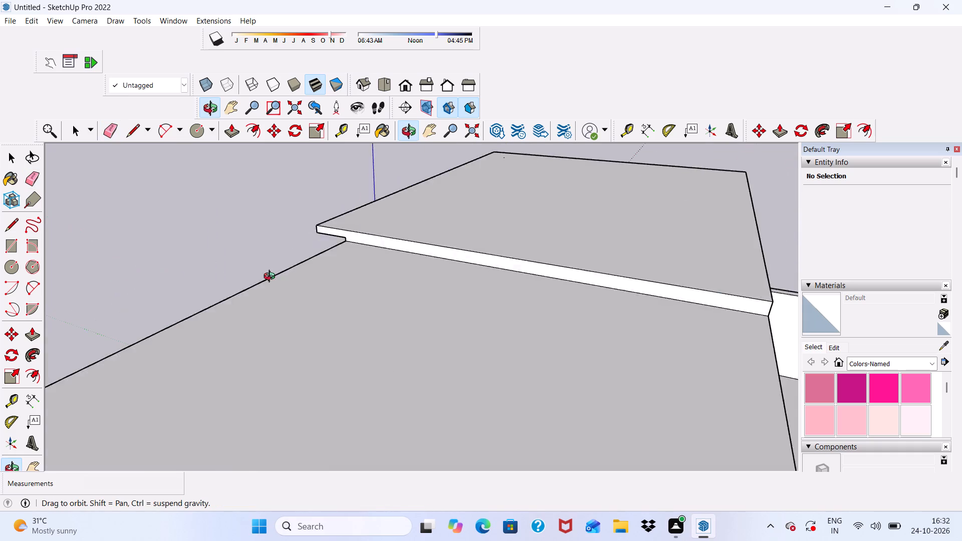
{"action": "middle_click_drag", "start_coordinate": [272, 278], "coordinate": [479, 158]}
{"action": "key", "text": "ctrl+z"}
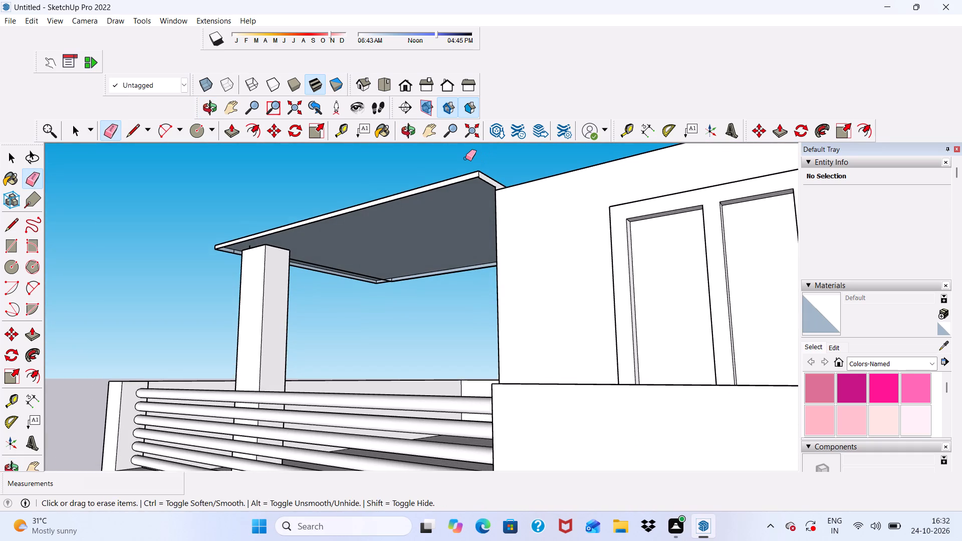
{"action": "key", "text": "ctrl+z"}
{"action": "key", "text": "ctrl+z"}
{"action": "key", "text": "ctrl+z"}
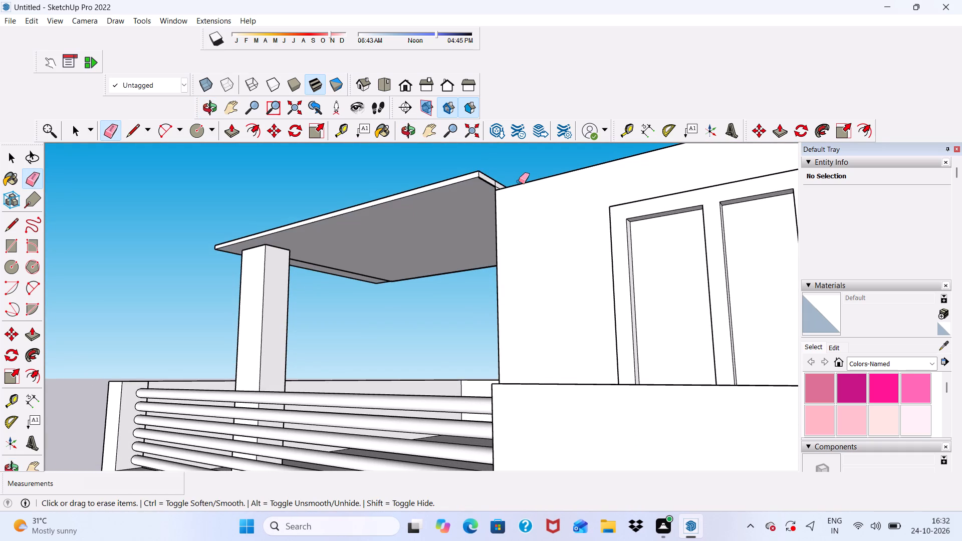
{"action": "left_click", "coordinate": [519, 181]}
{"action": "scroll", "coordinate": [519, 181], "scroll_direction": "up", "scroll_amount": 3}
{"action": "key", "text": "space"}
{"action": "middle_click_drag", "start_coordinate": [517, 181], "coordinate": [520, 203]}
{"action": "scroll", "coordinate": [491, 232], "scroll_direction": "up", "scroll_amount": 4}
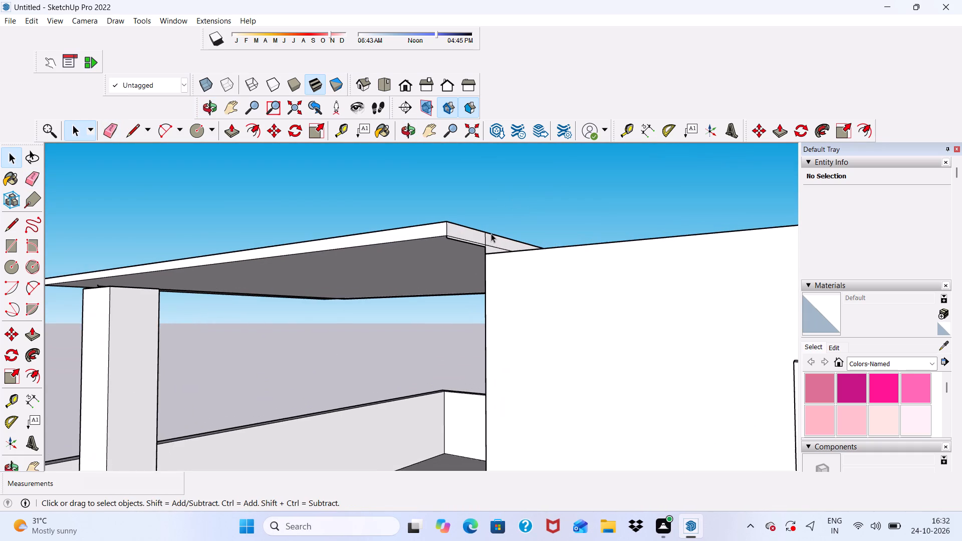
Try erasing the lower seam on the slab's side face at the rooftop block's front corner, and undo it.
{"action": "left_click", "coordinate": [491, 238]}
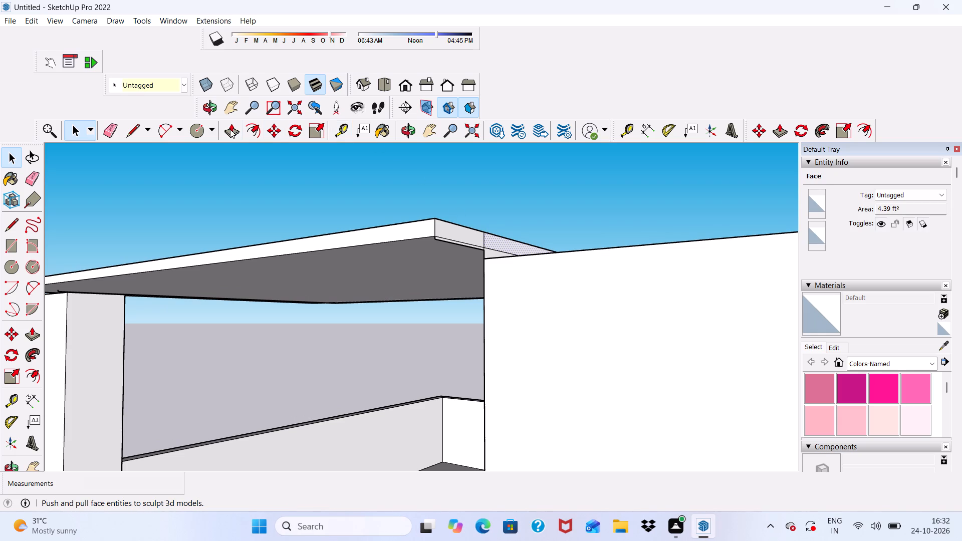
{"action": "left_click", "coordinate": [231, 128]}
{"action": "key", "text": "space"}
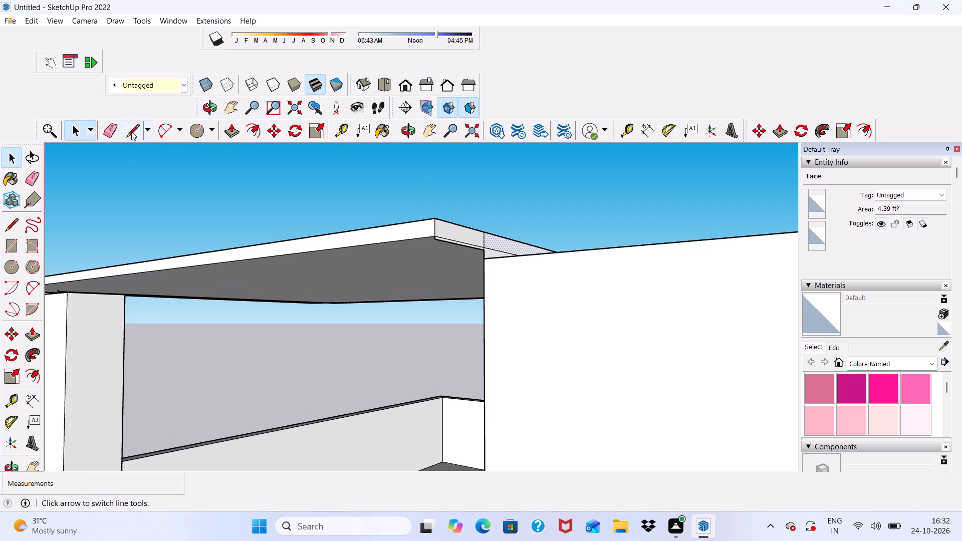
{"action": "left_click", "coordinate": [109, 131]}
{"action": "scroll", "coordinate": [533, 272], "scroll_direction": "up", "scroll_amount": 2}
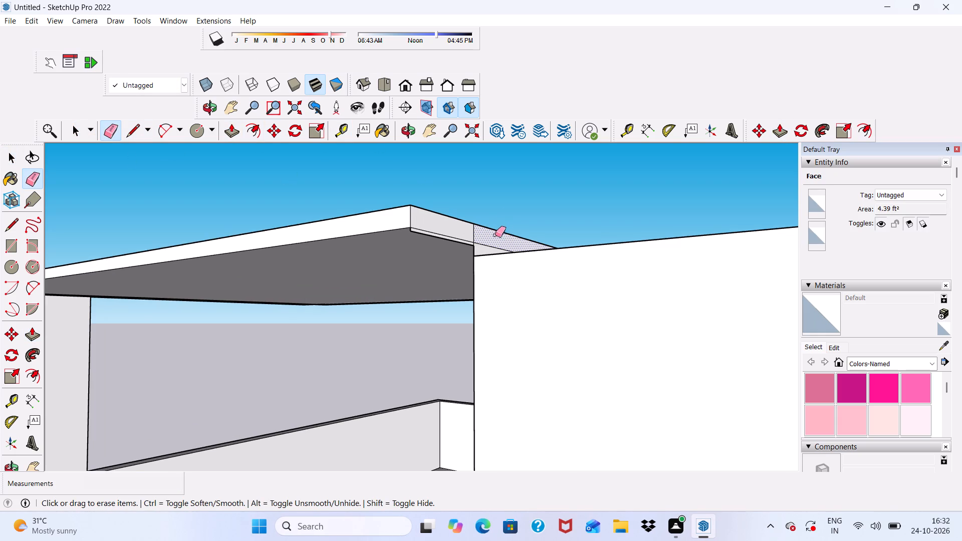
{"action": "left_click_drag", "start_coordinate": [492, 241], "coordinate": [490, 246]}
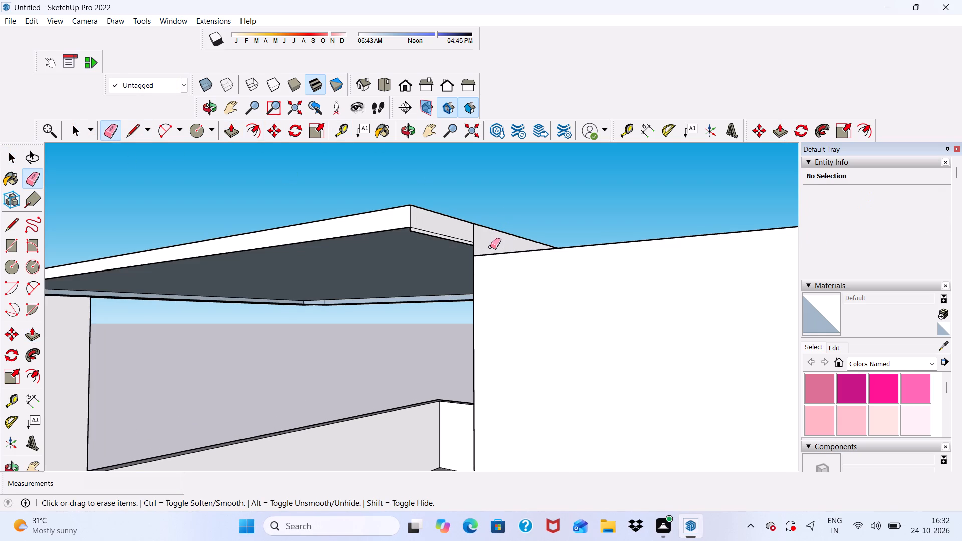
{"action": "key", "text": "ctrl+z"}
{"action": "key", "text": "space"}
Push/Pull the slab's small side face at the rooftop block about 31' 5 13/16" to the block's far end.
{"action": "scroll", "coordinate": [419, 225], "scroll_direction": "up", "scroll_amount": 3}
{"action": "scroll", "coordinate": [540, 244], "scroll_direction": "down", "scroll_amount": 2}
{"action": "middle_click_drag", "start_coordinate": [541, 252], "coordinate": [549, 275]}
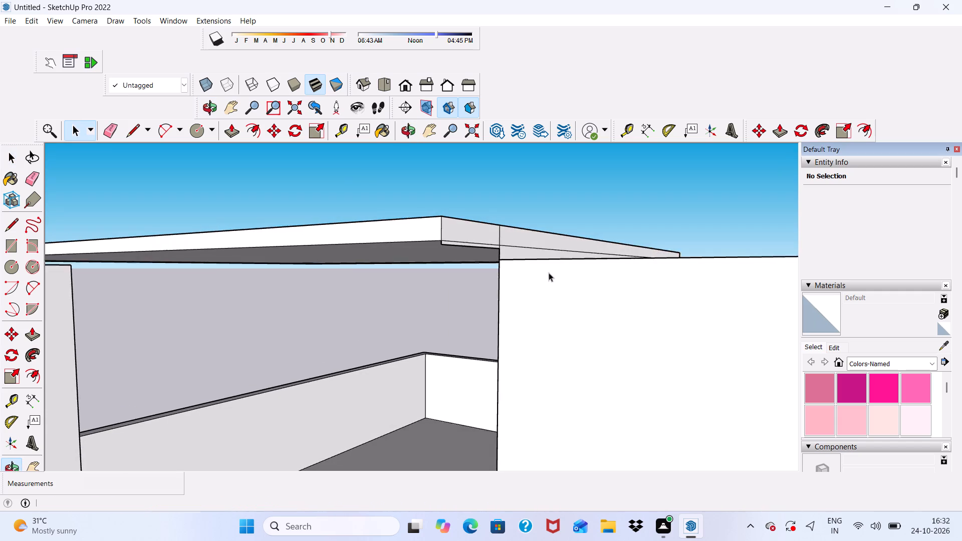
{"action": "scroll", "coordinate": [541, 237], "scroll_direction": "up", "scroll_amount": 4}
{"action": "left_click", "coordinate": [532, 241]}
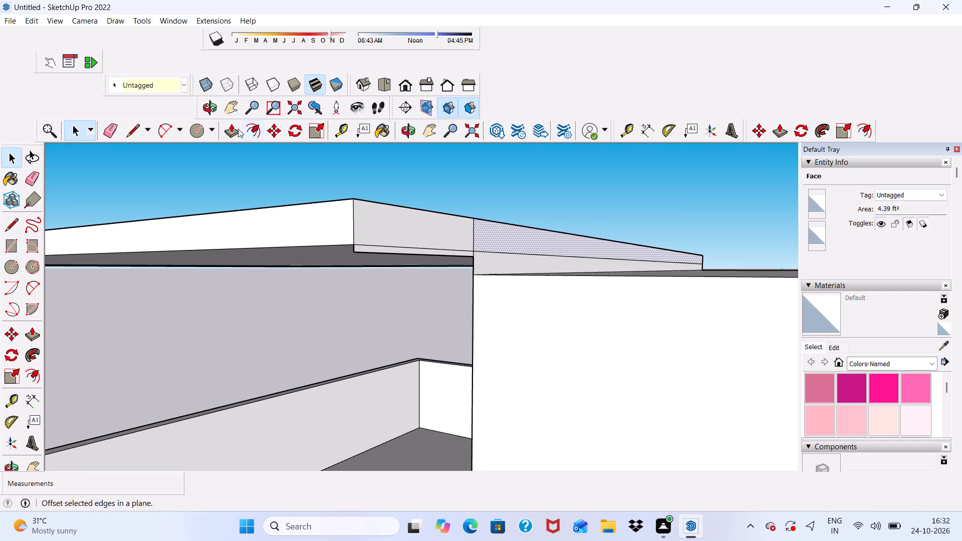
{"action": "left_click", "coordinate": [238, 129]}
{"action": "left_click", "coordinate": [519, 233]}
{"action": "scroll", "coordinate": [584, 258], "scroll_direction": "down", "scroll_amount": 9}
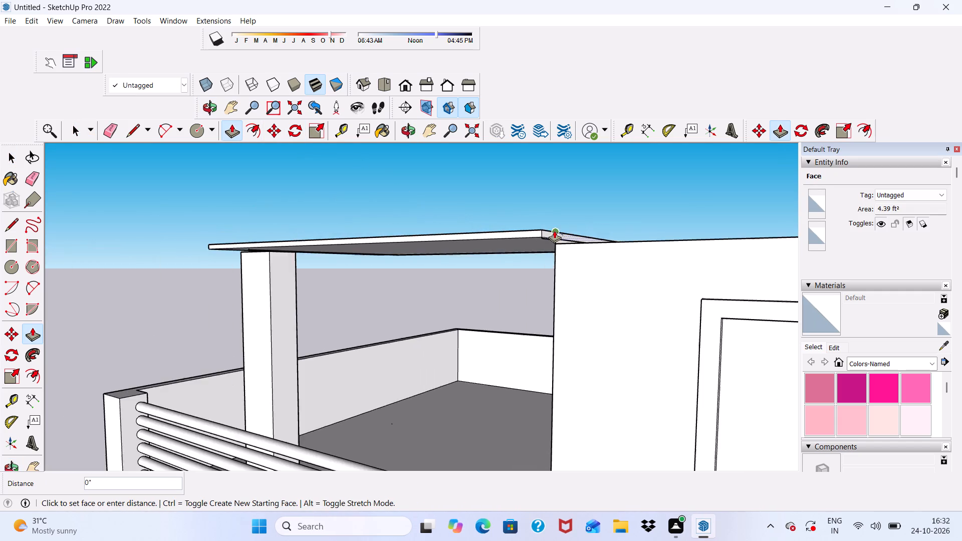
{"action": "scroll", "coordinate": [554, 230], "scroll_direction": "down", "scroll_amount": 5}
{"action": "scroll", "coordinate": [720, 223], "scroll_direction": "down", "scroll_amount": 5}
{"action": "middle_click_drag", "start_coordinate": [676, 223], "coordinate": [686, 254]}
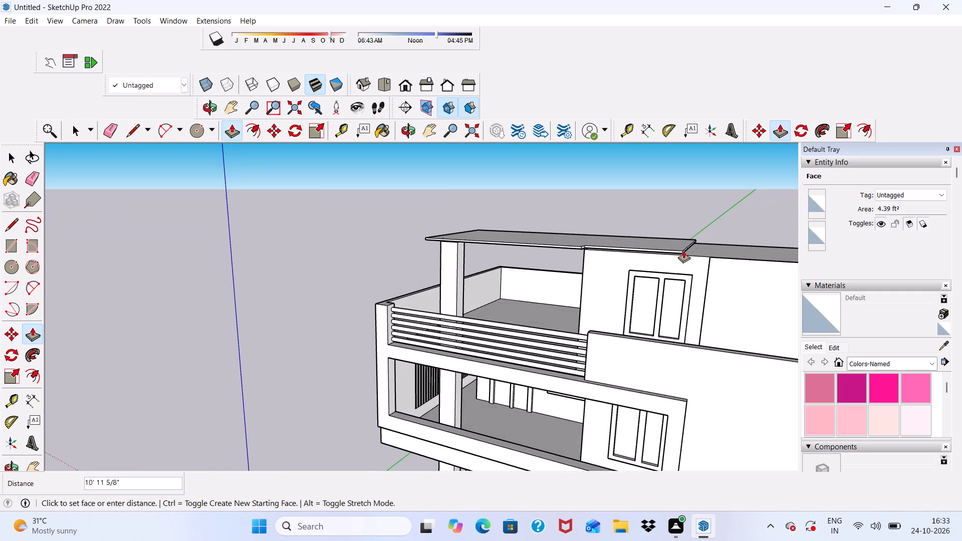
{"action": "scroll", "coordinate": [593, 221], "scroll_direction": "down", "scroll_amount": 5}
{"action": "scroll", "coordinate": [765, 262], "scroll_direction": "up", "scroll_amount": 13}
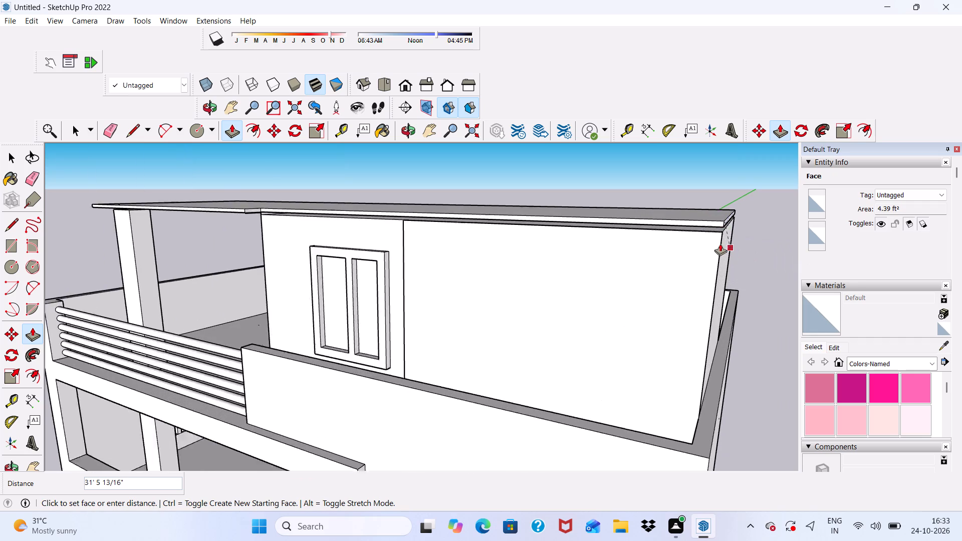
{"action": "scroll", "coordinate": [720, 243], "scroll_direction": "up", "scroll_amount": 1}
{"action": "left_click", "coordinate": [718, 242]}
Pull the underside of the roof slab above the rooftop block down about 2 7/16" to close the gap.
{"action": "scroll", "coordinate": [607, 208], "scroll_direction": "up", "scroll_amount": 5}
{"action": "middle_click_drag", "start_coordinate": [343, 196], "coordinate": [370, 180]}
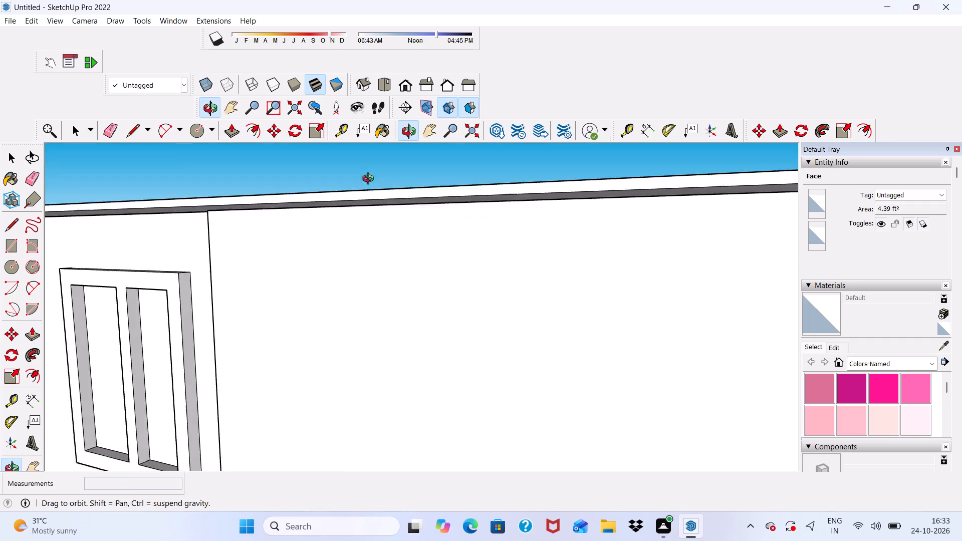
{"action": "middle_click_drag", "start_coordinate": [370, 180], "coordinate": [370, 185]}
{"action": "scroll", "coordinate": [370, 185], "scroll_direction": "up", "scroll_amount": 3}
{"action": "scroll", "coordinate": [317, 236], "scroll_direction": "down", "scroll_amount": 4}
{"action": "middle_click_drag", "start_coordinate": [334, 262], "coordinate": [347, 233]}
{"action": "scroll", "coordinate": [349, 282], "scroll_direction": "up", "scroll_amount": 5}
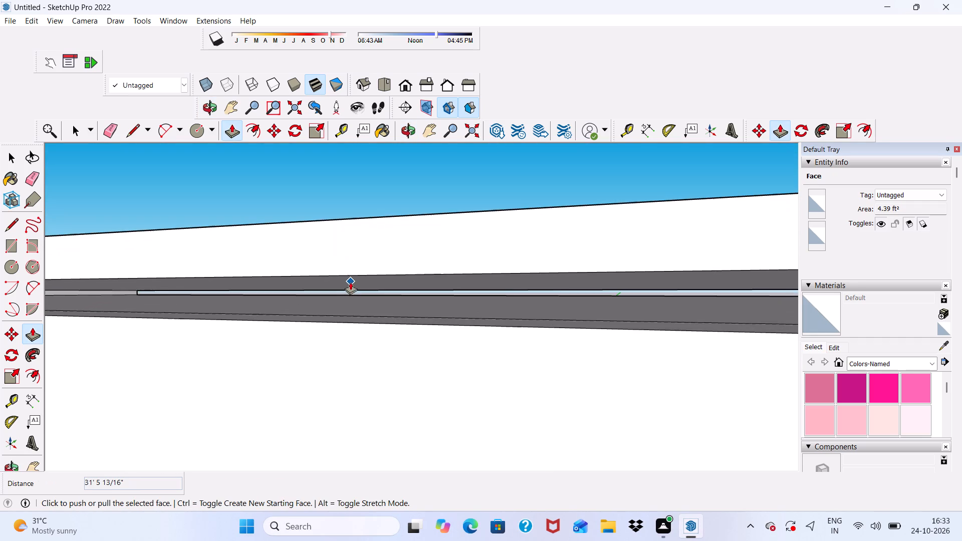
{"action": "key", "text": "space"}
{"action": "left_click", "coordinate": [411, 289]}
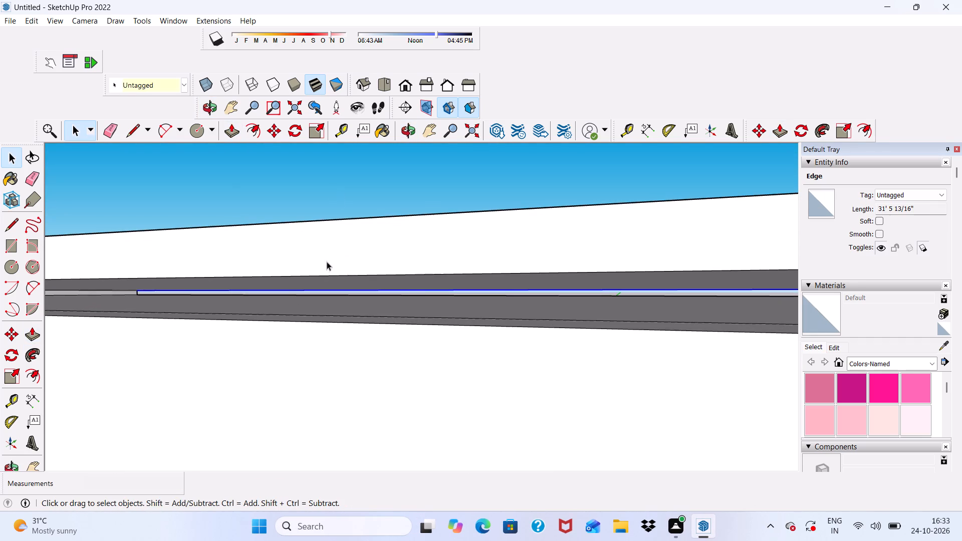
{"action": "scroll", "coordinate": [351, 278], "scroll_direction": "up", "scroll_amount": 4}
{"action": "left_click", "coordinate": [360, 287]}
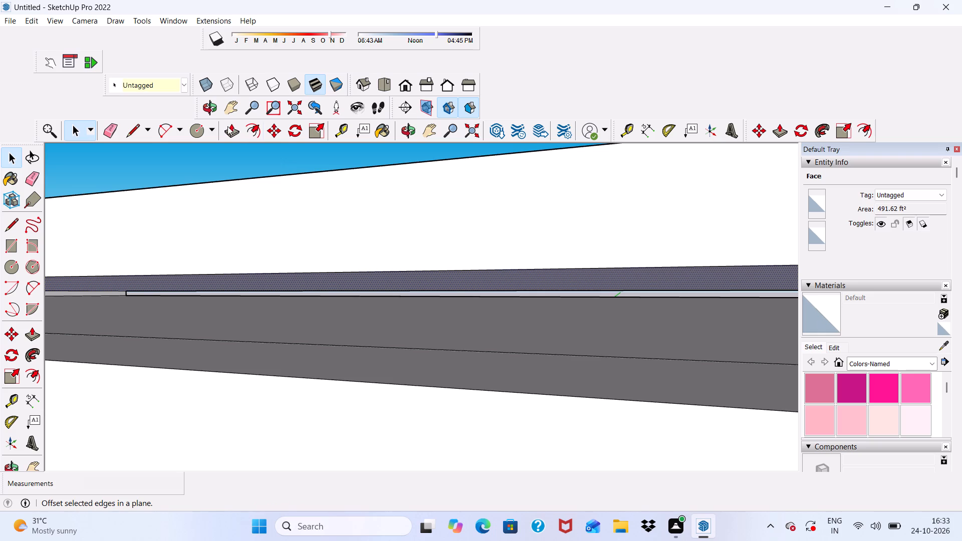
{"action": "left_click", "coordinate": [227, 126]}
{"action": "left_click", "coordinate": [337, 280]}
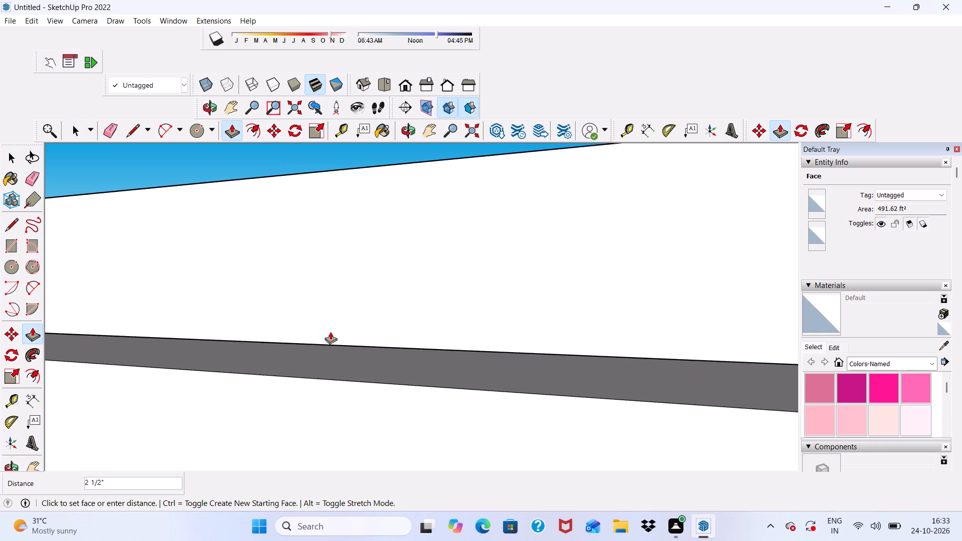
{"action": "left_click", "coordinate": [328, 345]}
Pull the slab's front edge face above the rooftop block outward about 1' 6 5/16", in line with the terrace roof's front edge.
{"action": "scroll", "coordinate": [345, 318], "scroll_direction": "down", "scroll_amount": 16}
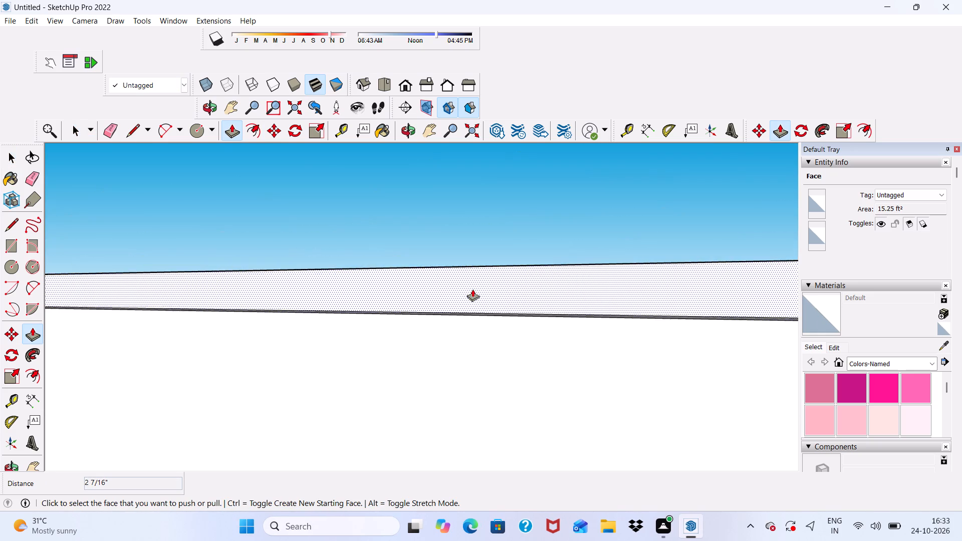
{"action": "scroll", "coordinate": [472, 289], "scroll_direction": "down", "scroll_amount": 8}
{"action": "scroll", "coordinate": [385, 303], "scroll_direction": "down", "scroll_amount": 1}
{"action": "middle_click_drag", "start_coordinate": [385, 304], "coordinate": [381, 341]}
{"action": "scroll", "coordinate": [381, 334], "scroll_direction": "up", "scroll_amount": 1}
{"action": "scroll", "coordinate": [382, 332], "scroll_direction": "down", "scroll_amount": 6}
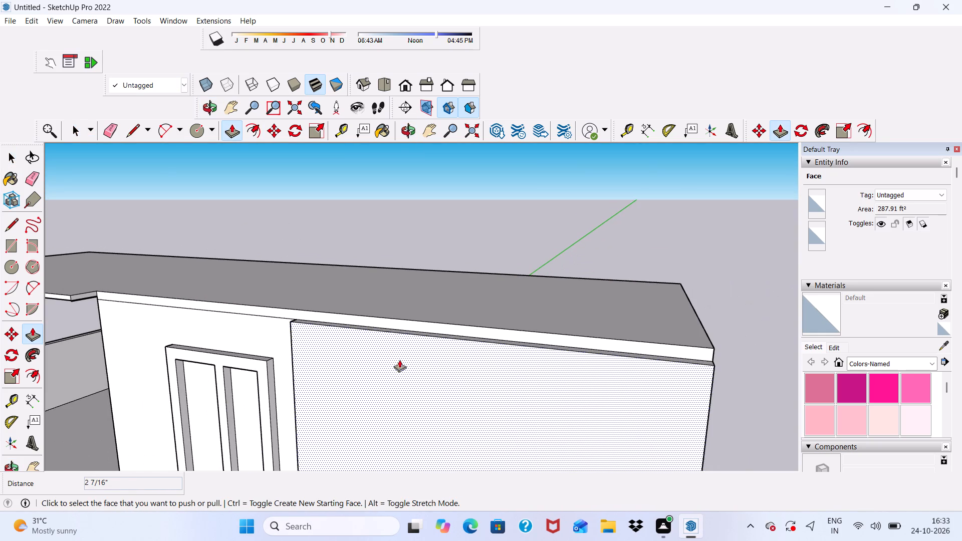
{"action": "scroll", "coordinate": [333, 309], "scroll_direction": "down", "scroll_amount": 5}
{"action": "scroll", "coordinate": [382, 328], "scroll_direction": "down", "scroll_amount": 4}
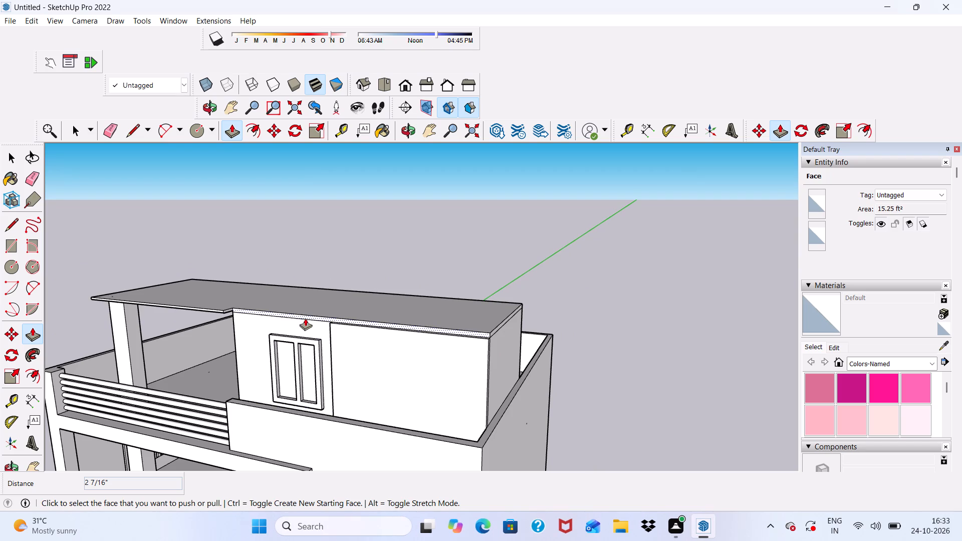
{"action": "scroll", "coordinate": [307, 321], "scroll_direction": "up", "scroll_amount": 6}
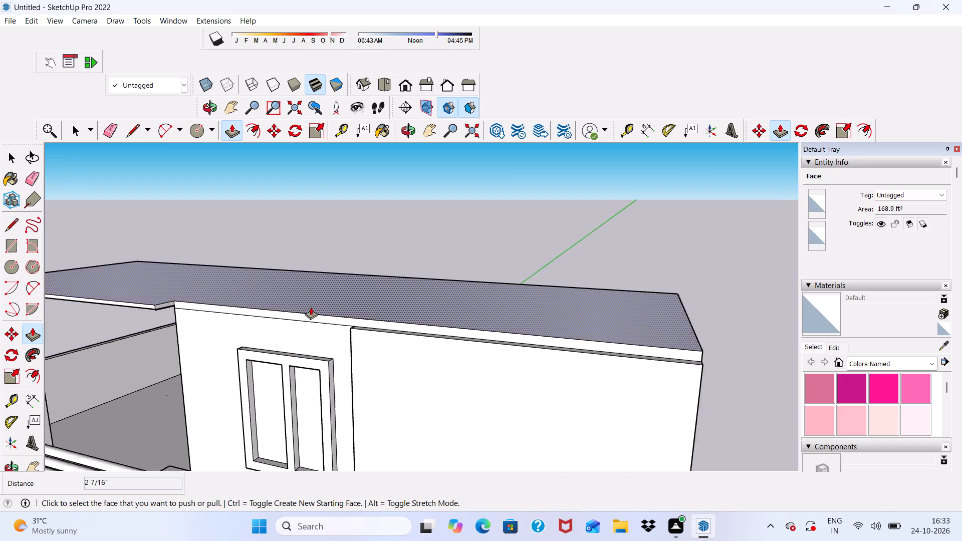
{"action": "scroll", "coordinate": [311, 307], "scroll_direction": "up", "scroll_amount": 4}
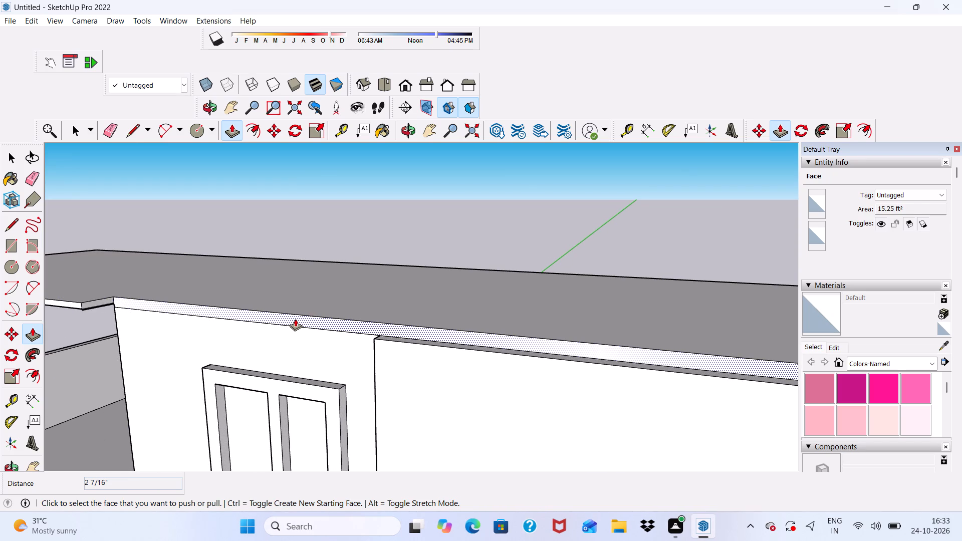
{"action": "left_click", "coordinate": [295, 319]}
{"action": "scroll", "coordinate": [258, 316], "scroll_direction": "down", "scroll_amount": 7}
{"action": "middle_click_drag", "start_coordinate": [261, 306], "coordinate": [296, 312]}
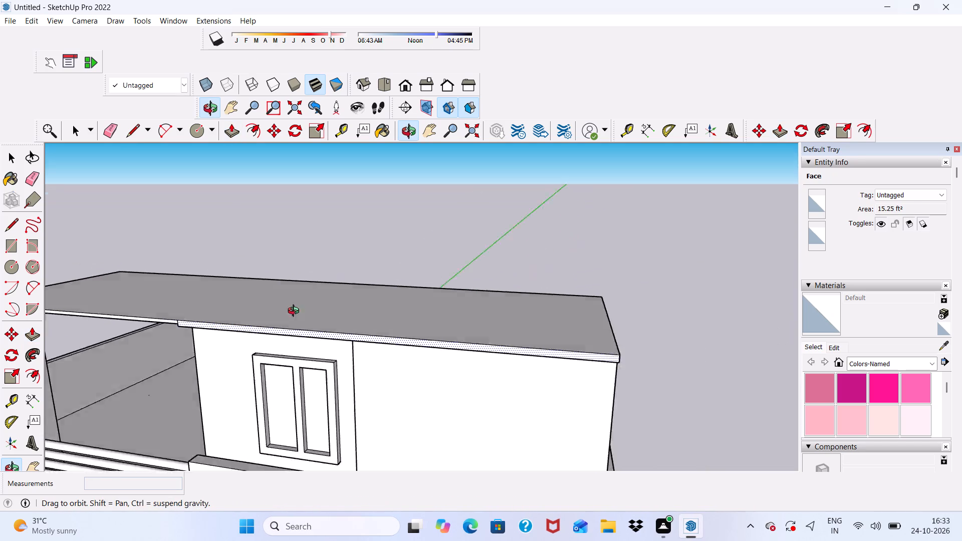
{"action": "middle_click_drag", "start_coordinate": [296, 312], "coordinate": [412, 326]}
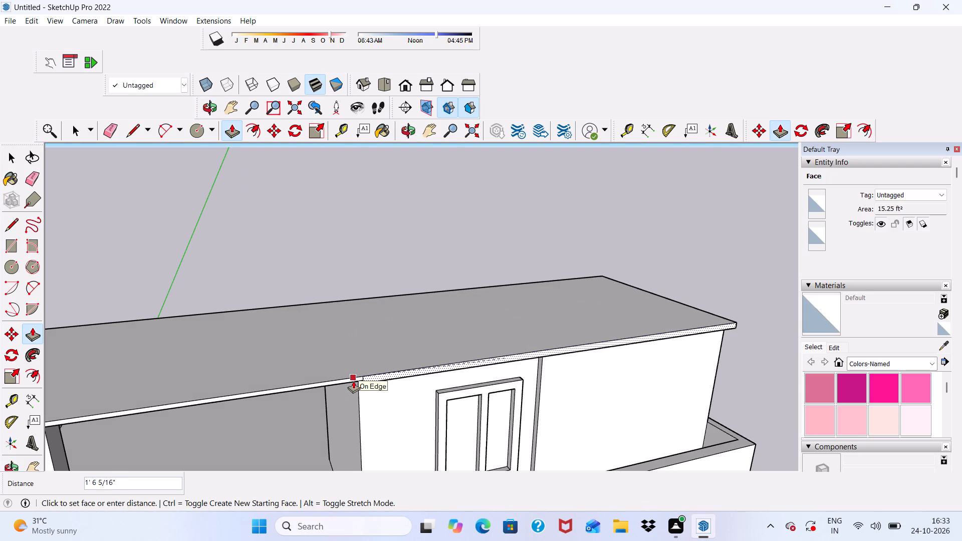
{"action": "left_click", "coordinate": [353, 381]}
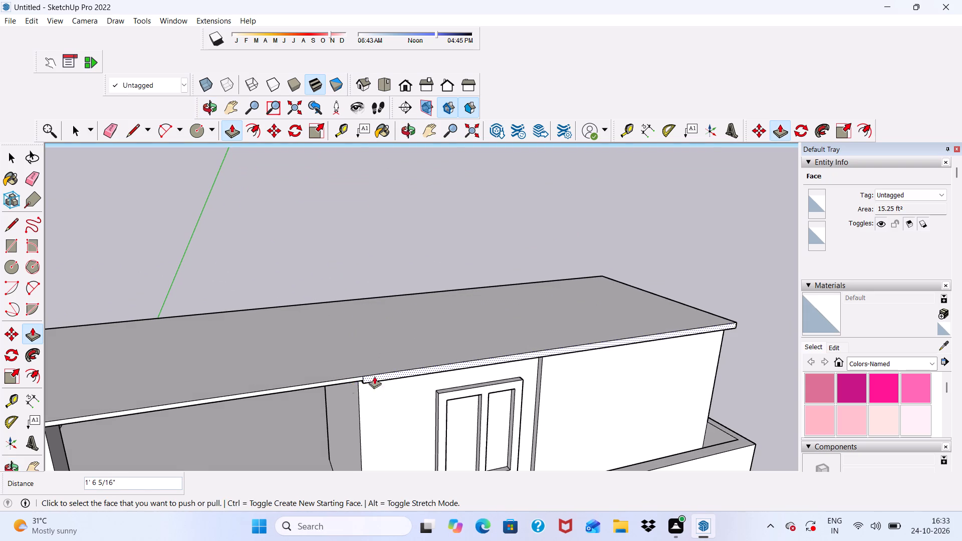
Extend the small end face of the front overhang about 22' 2 13/16" along the terrace roof to its outer corner.
{"action": "scroll", "coordinate": [404, 376], "scroll_direction": "up", "scroll_amount": 5}
{"action": "middle_click_drag", "start_coordinate": [401, 371], "coordinate": [407, 264]}
{"action": "scroll", "coordinate": [336, 290], "scroll_direction": "up", "scroll_amount": 5}
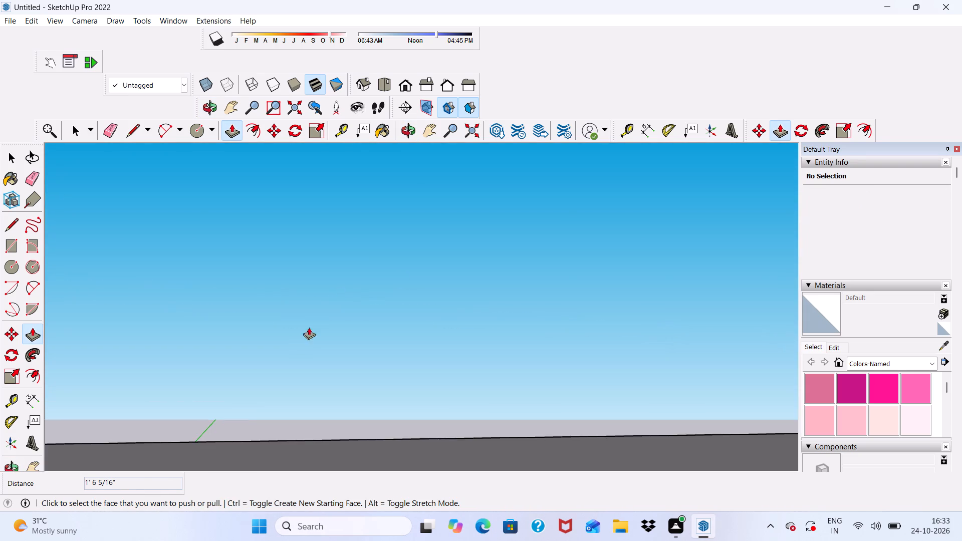
{"action": "scroll", "coordinate": [339, 294], "scroll_direction": "up", "scroll_amount": 2}
{"action": "scroll", "coordinate": [364, 245], "scroll_direction": "down", "scroll_amount": 14}
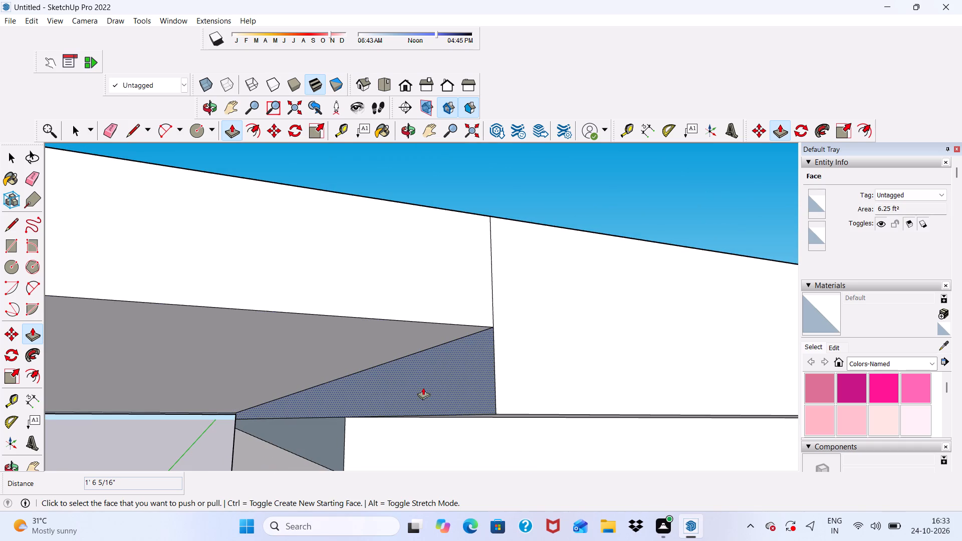
{"action": "left_click", "coordinate": [423, 385]}
{"action": "scroll", "coordinate": [341, 317], "scroll_direction": "down", "scroll_amount": 20}
{"action": "scroll", "coordinate": [341, 317], "scroll_direction": "down", "scroll_amount": 1}
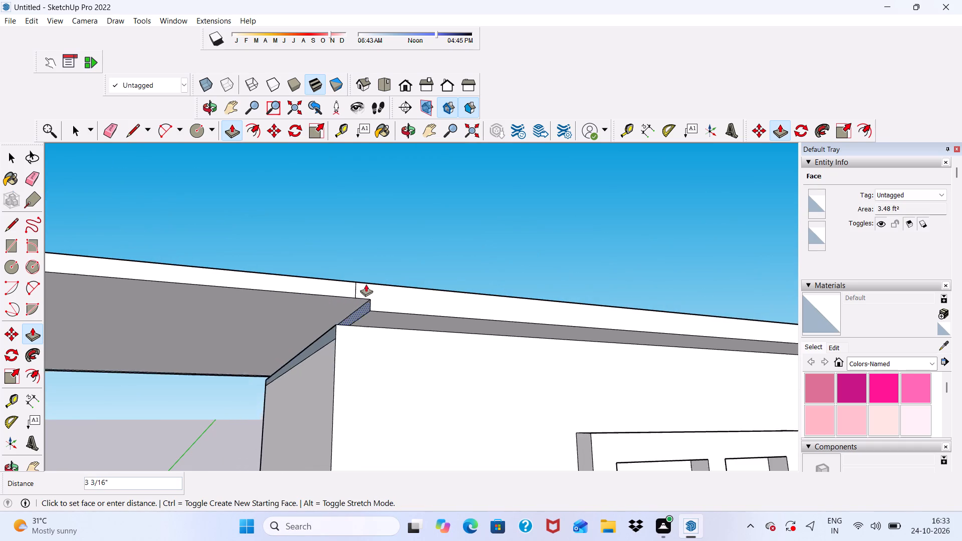
{"action": "scroll", "coordinate": [366, 284], "scroll_direction": "down", "scroll_amount": 20}
{"action": "scroll", "coordinate": [366, 284], "scroll_direction": "down", "scroll_amount": 6}
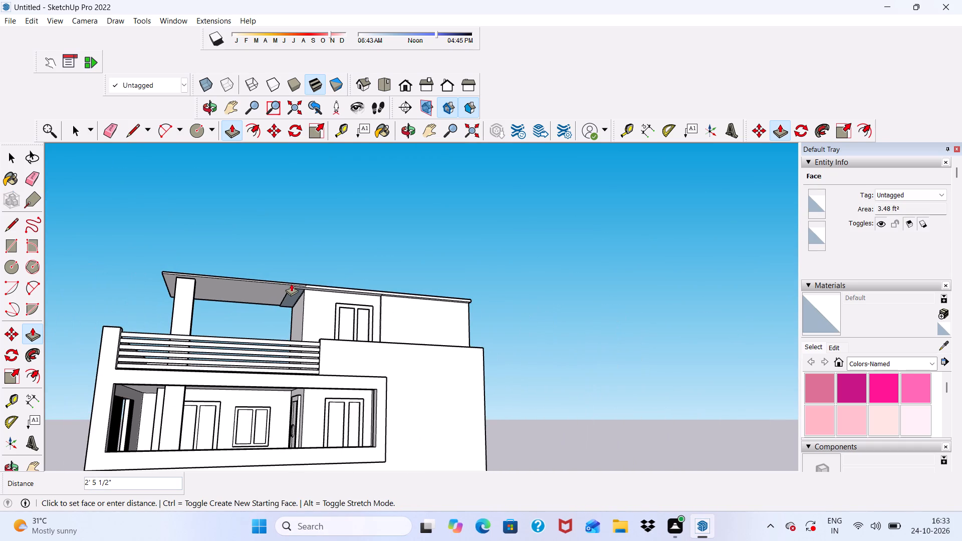
{"action": "scroll", "coordinate": [291, 284], "scroll_direction": "down", "scroll_amount": 9}
{"action": "scroll", "coordinate": [254, 278], "scroll_direction": "up", "scroll_amount": 3}
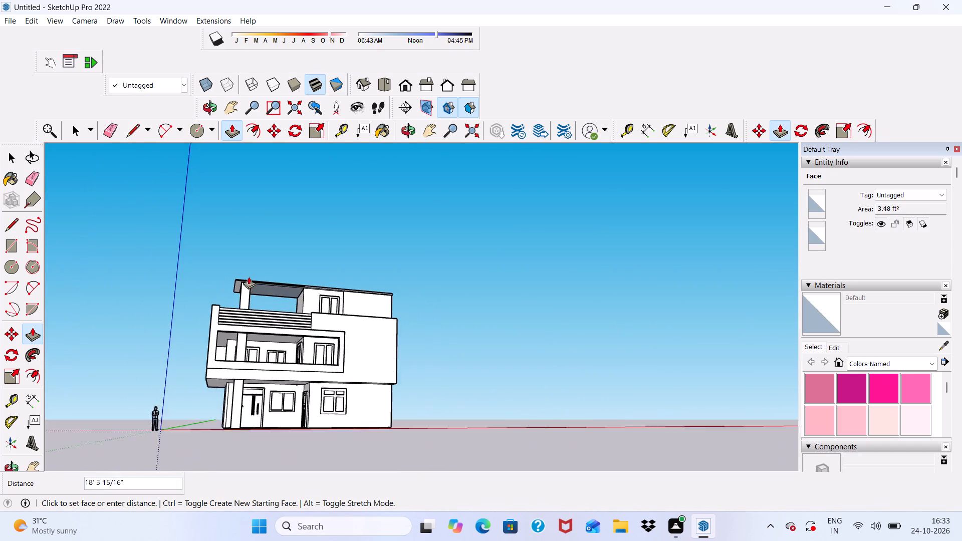
{"action": "scroll", "coordinate": [249, 277], "scroll_direction": "up", "scroll_amount": 3}
{"action": "scroll", "coordinate": [246, 276], "scroll_direction": "down", "scroll_amount": 1}
{"action": "scroll", "coordinate": [210, 270], "scroll_direction": "up", "scroll_amount": 13}
{"action": "scroll", "coordinate": [253, 287], "scroll_direction": "down", "scroll_amount": 1}
{"action": "scroll", "coordinate": [253, 287], "scroll_direction": "up", "scroll_amount": 8}
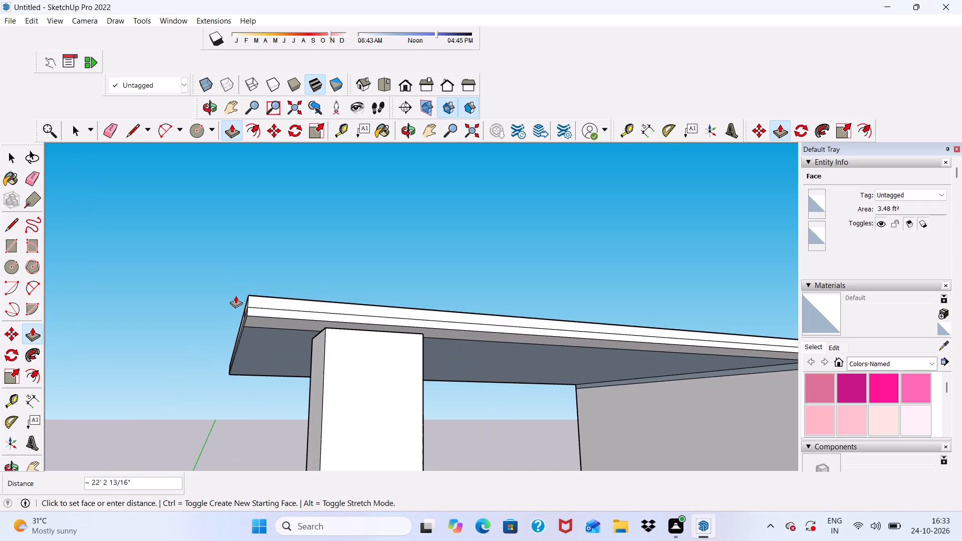
{"action": "left_click", "coordinate": [247, 293]}
Push/Pull the underside of the terrace roof about 7 5/8" to bring it level with the front strip's underside.
{"action": "scroll", "coordinate": [289, 313], "scroll_direction": "down", "scroll_amount": 1}
{"action": "middle_click_drag", "start_coordinate": [290, 313], "coordinate": [266, 255]}
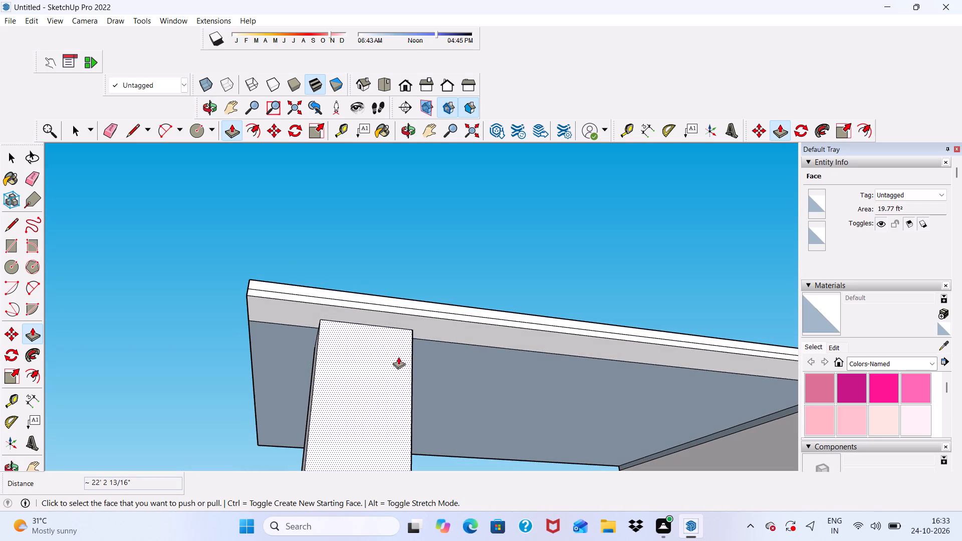
{"action": "left_click", "coordinate": [442, 356]}
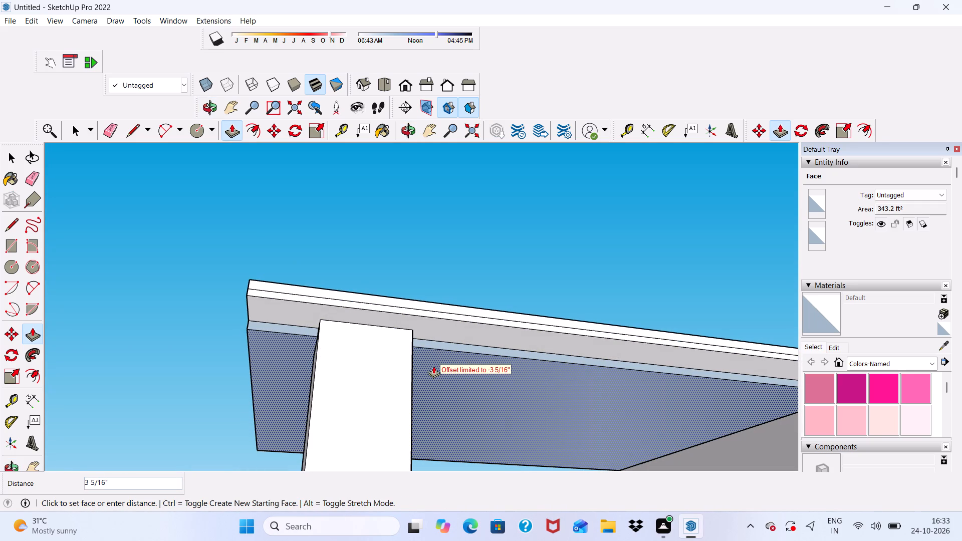
{"action": "left_click", "coordinate": [447, 339]}
Erase the long seam on the terrace roof's underside and the horizontal seam along its front edge face.
{"action": "scroll", "coordinate": [374, 321], "scroll_direction": "down", "scroll_amount": 5}
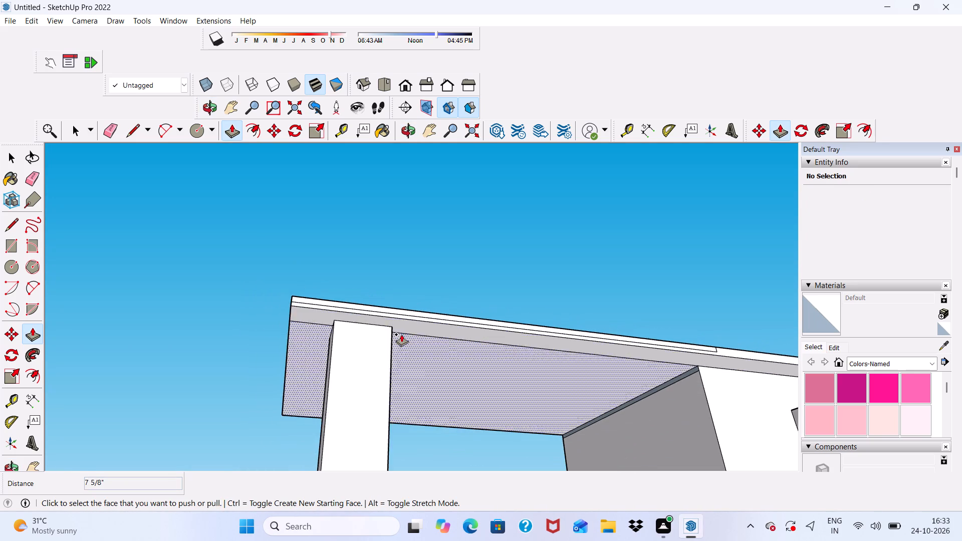
{"action": "middle_click_drag", "start_coordinate": [409, 335], "coordinate": [377, 383]}
{"action": "scroll", "coordinate": [406, 372], "scroll_direction": "down", "scroll_amount": 1}
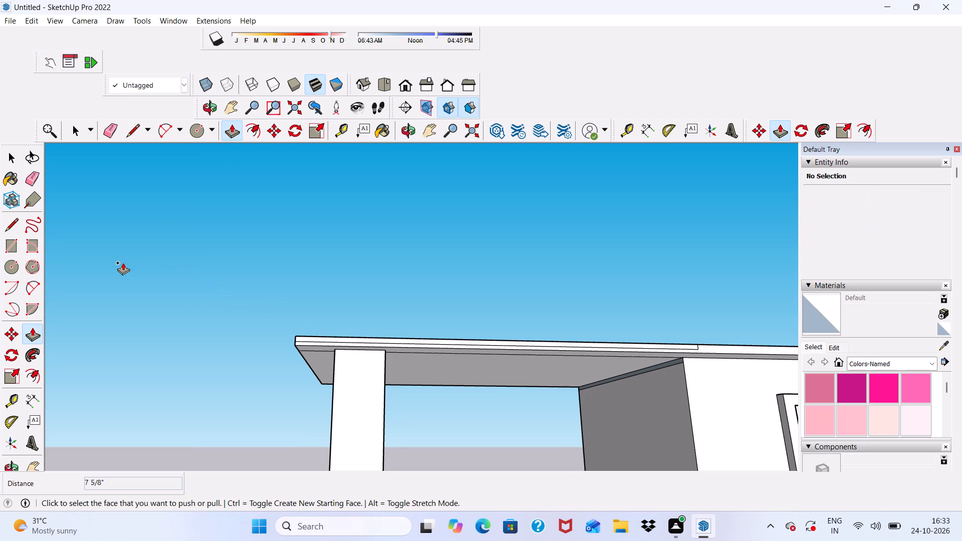
{"action": "left_click", "coordinate": [113, 125]}
{"action": "scroll", "coordinate": [391, 351], "scroll_direction": "up", "scroll_amount": 5}
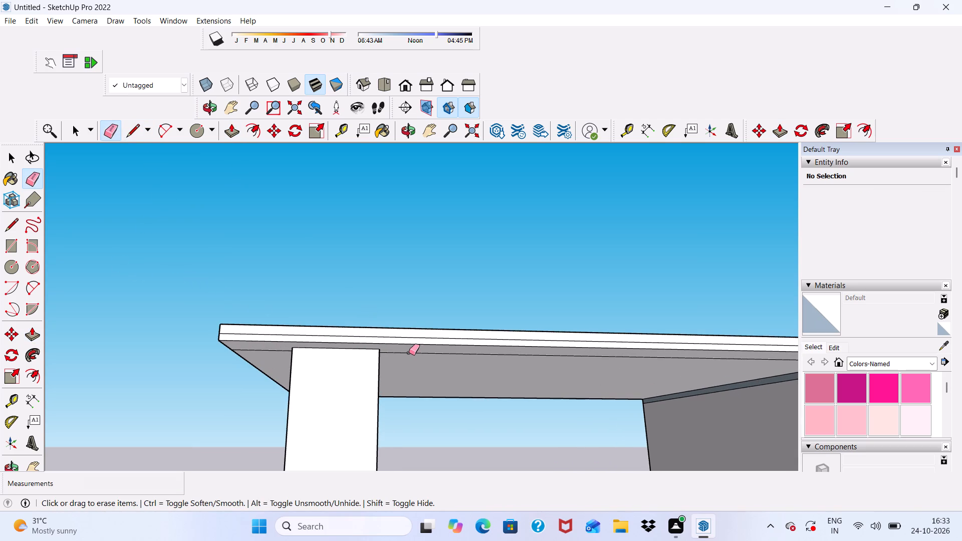
{"action": "left_click", "coordinate": [409, 353]}
{"action": "scroll", "coordinate": [393, 335], "scroll_direction": "up", "scroll_amount": 4}
{"action": "left_click", "coordinate": [386, 337]}
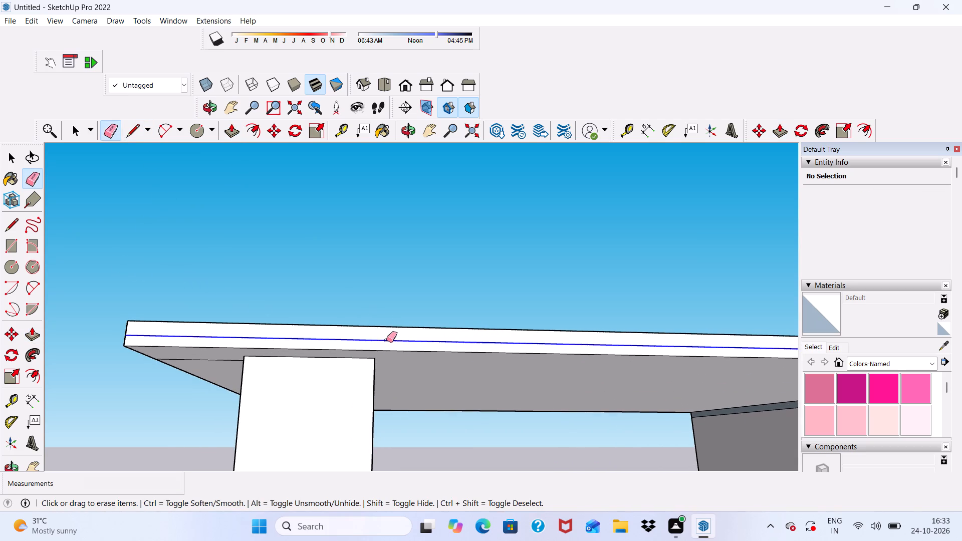
{"action": "scroll", "coordinate": [340, 335], "scroll_direction": "down", "scroll_amount": 7}
{"action": "middle_click_drag", "start_coordinate": [335, 320], "coordinate": [432, 279]}
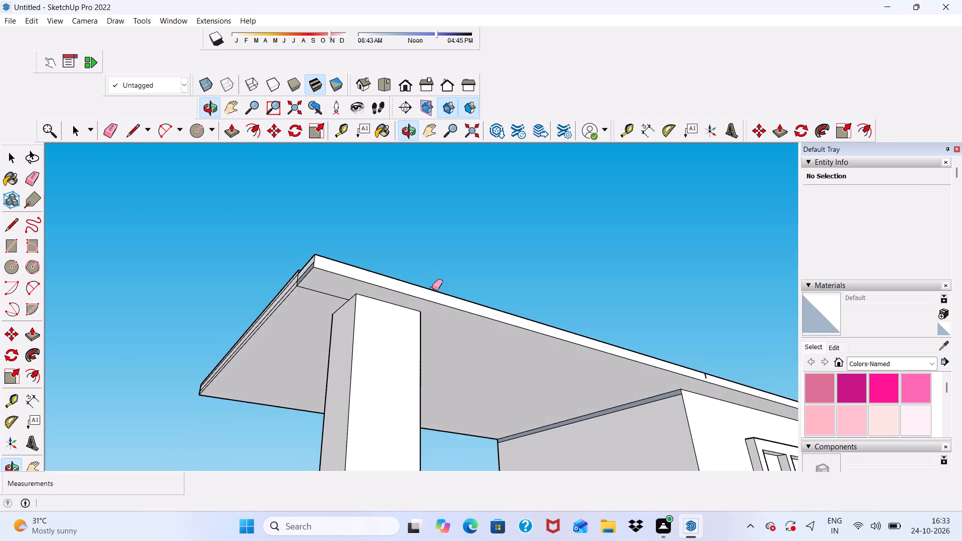
Erase the short remaining seam on the terrace roof's underside, above the pillar near the outer end.
{"action": "scroll", "coordinate": [331, 294], "scroll_direction": "up", "scroll_amount": 3}
{"action": "left_click_drag", "start_coordinate": [326, 297], "coordinate": [322, 310]}
{"action": "middle_click_drag", "start_coordinate": [325, 301], "coordinate": [417, 349]}
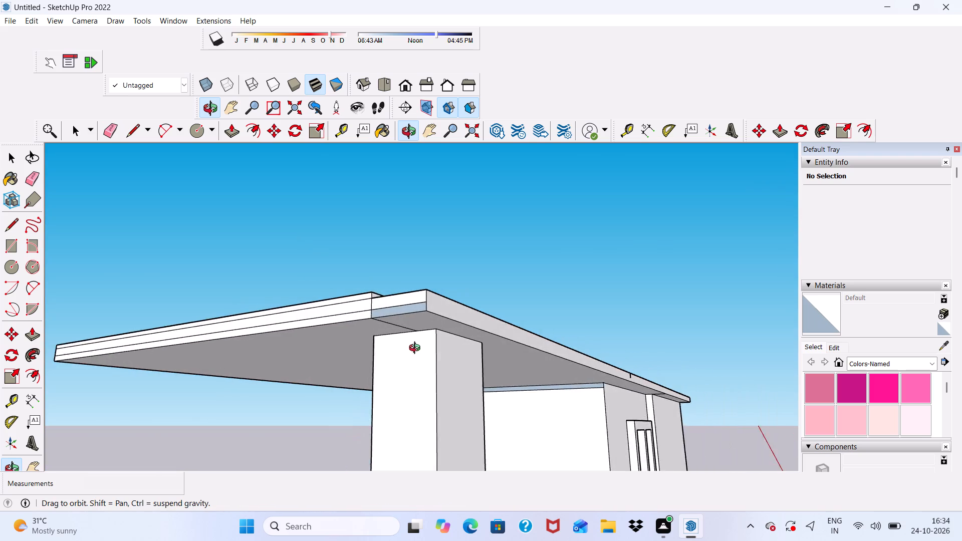
{"action": "middle_click_drag", "start_coordinate": [417, 349], "coordinate": [419, 349]}
{"action": "scroll", "coordinate": [419, 349], "scroll_direction": "up", "scroll_amount": 4}
{"action": "left_click_drag", "start_coordinate": [403, 317], "coordinate": [390, 321]}
{"action": "scroll", "coordinate": [370, 270], "scroll_direction": "up", "scroll_amount": 2}
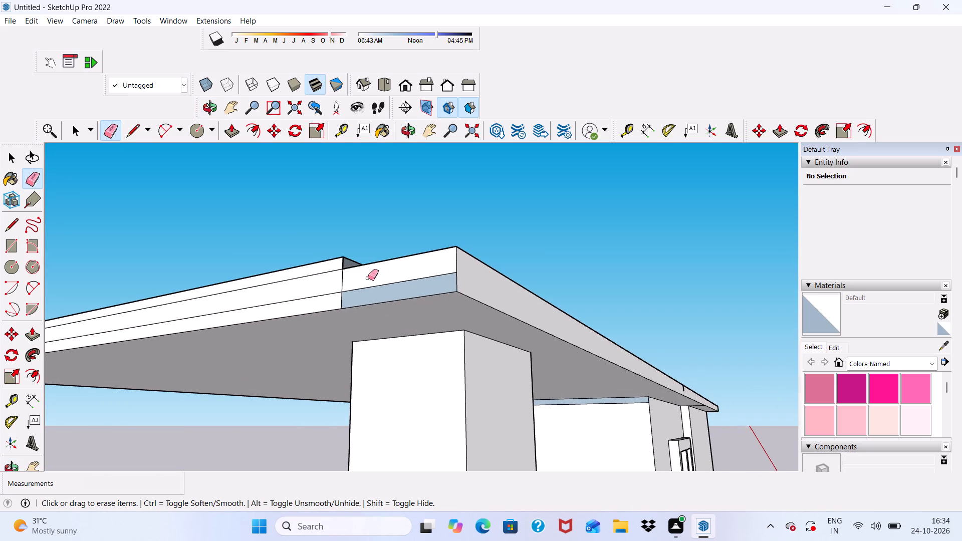
Erase the pillar notch outline and the long front step edge on top of the terrace roof.
{"action": "scroll", "coordinate": [368, 278], "scroll_direction": "down", "scroll_amount": 1}
{"action": "middle_click_drag", "start_coordinate": [368, 281], "coordinate": [261, 366]}
{"action": "scroll", "coordinate": [397, 297], "scroll_direction": "up", "scroll_amount": 1}
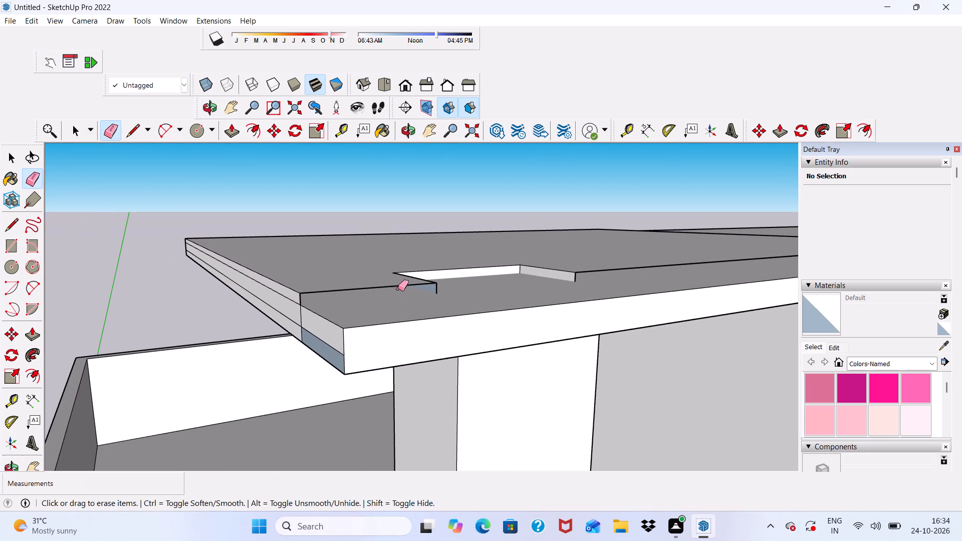
{"action": "left_click", "coordinate": [401, 284]}
{"action": "left_click", "coordinate": [423, 281]}
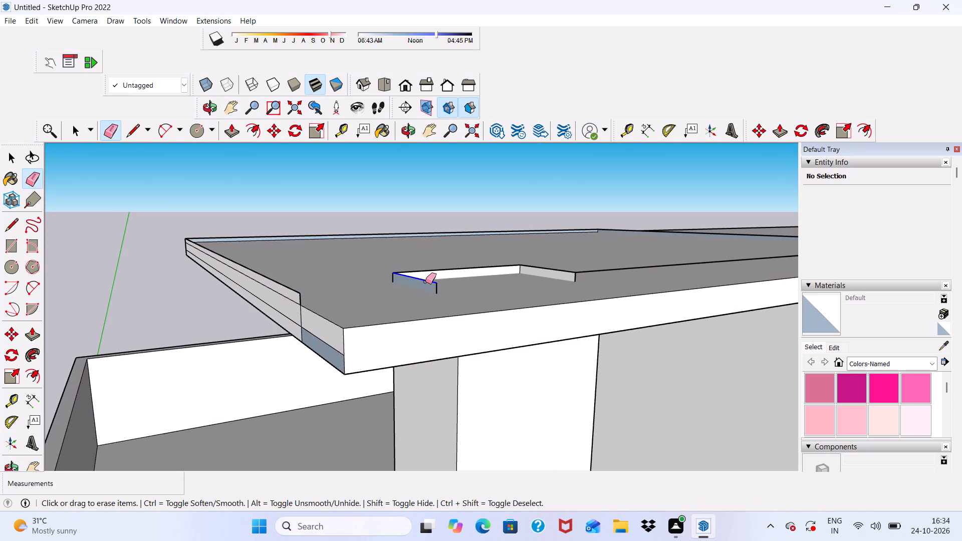
{"action": "scroll", "coordinate": [307, 241], "scroll_direction": "down", "scroll_amount": 10}
{"action": "scroll", "coordinate": [520, 243], "scroll_direction": "up", "scroll_amount": 1}
{"action": "middle_click_drag", "start_coordinate": [521, 249], "coordinate": [415, 311]}
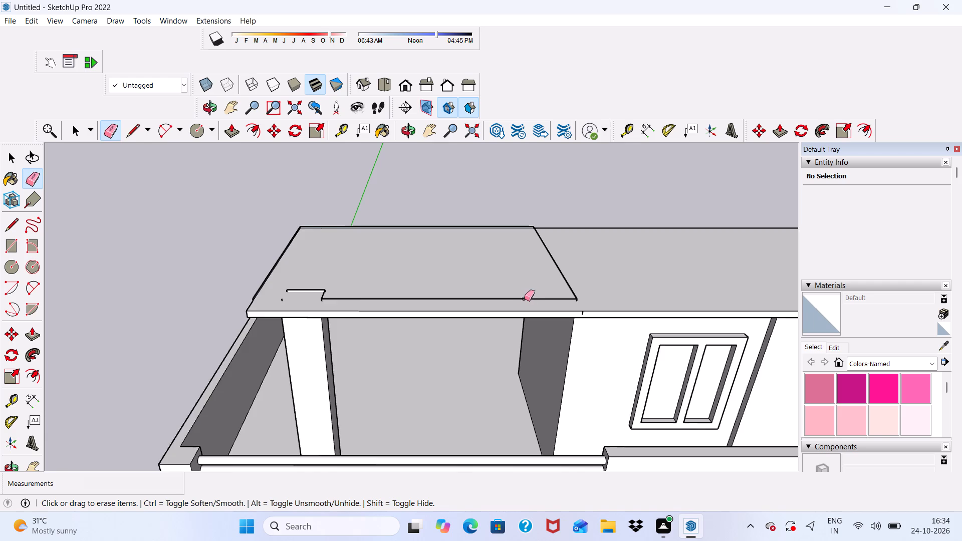
{"action": "scroll", "coordinate": [536, 295], "scroll_direction": "down", "scroll_amount": 1}
{"action": "scroll", "coordinate": [447, 308], "scroll_direction": "up", "scroll_amount": 11}
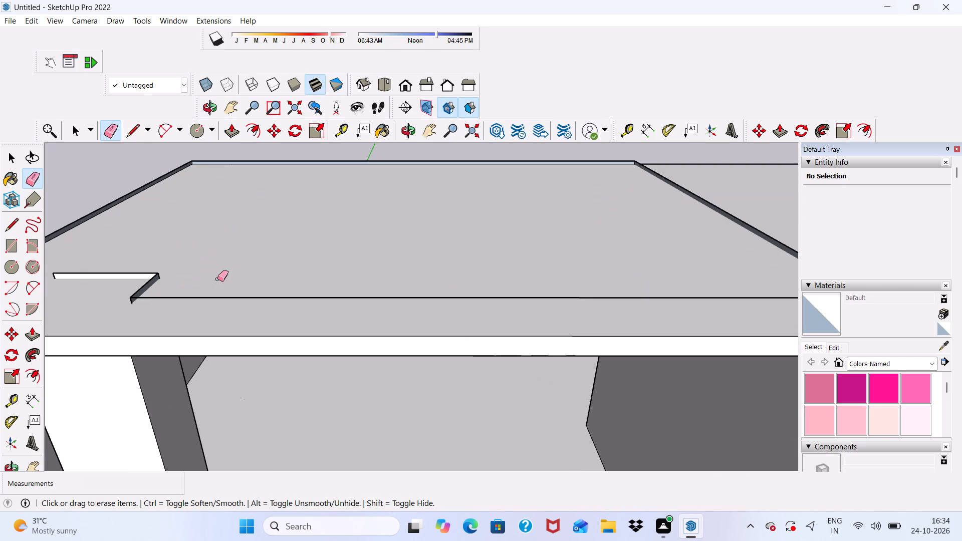
{"action": "left_click", "coordinate": [212, 299]}
{"action": "left_click_drag", "start_coordinate": [219, 300], "coordinate": [251, 300]}
{"action": "scroll", "coordinate": [178, 273], "scroll_direction": "up", "scroll_amount": 2}
{"action": "left_click_drag", "start_coordinate": [150, 274], "coordinate": [150, 284]}
{"action": "left_click", "coordinate": [152, 274]}
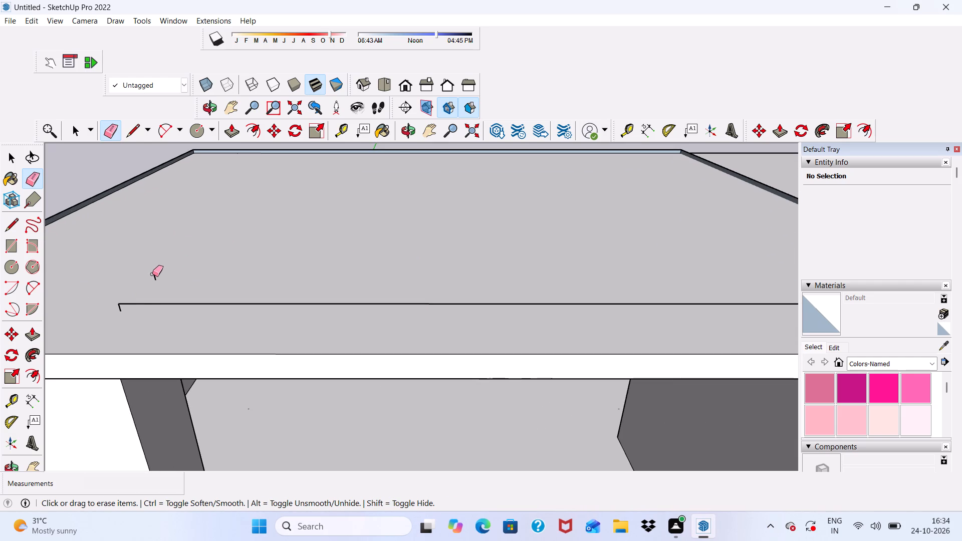
{"action": "left_click_drag", "start_coordinate": [142, 297], "coordinate": [142, 306]}
{"action": "left_click", "coordinate": [155, 277]}
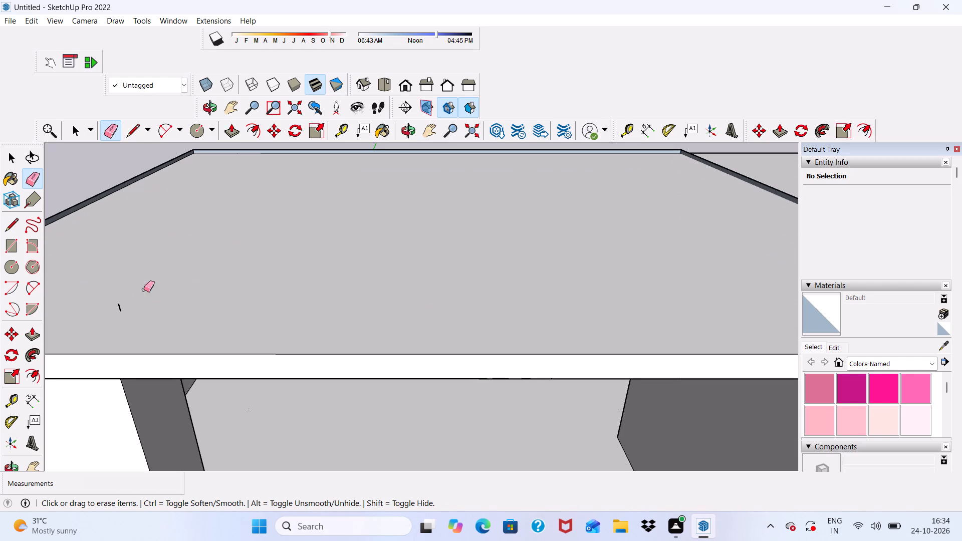
{"action": "left_click", "coordinate": [112, 304]}
{"action": "scroll", "coordinate": [176, 289], "scroll_direction": "down", "scroll_amount": 11}
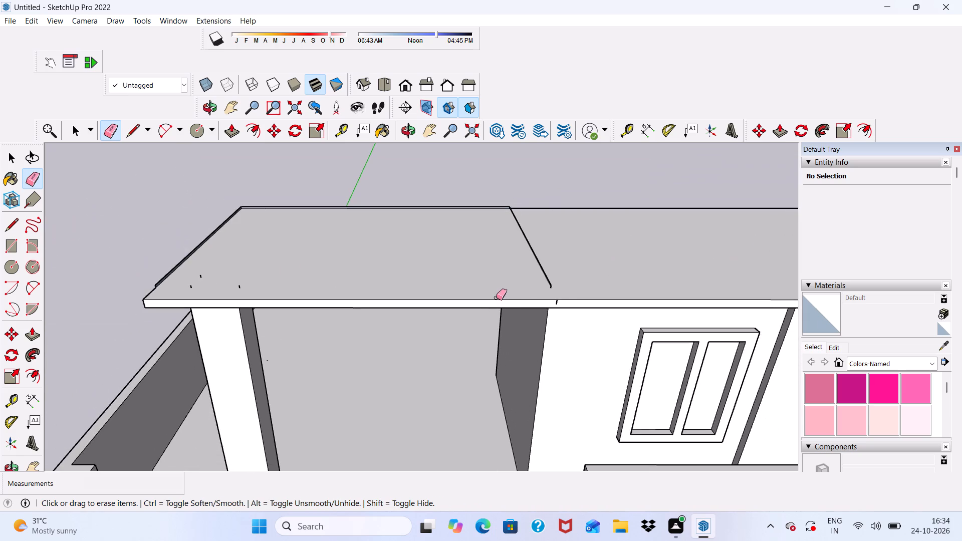
Erase the step edge between terrace roof and rooftop block slab, with its end stub and the short mark on the front edge.
{"action": "scroll", "coordinate": [557, 304], "scroll_direction": "up", "scroll_amount": 8}
{"action": "left_click", "coordinate": [557, 304]}
{"action": "scroll", "coordinate": [535, 255], "scroll_direction": "up", "scroll_amount": 2}
{"action": "left_click_drag", "start_coordinate": [538, 255], "coordinate": [543, 258]}
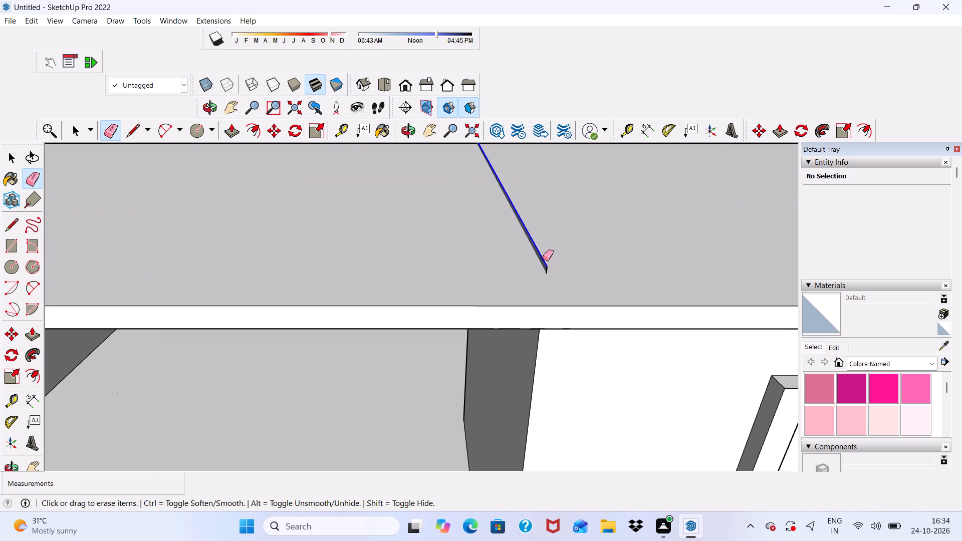
{"action": "left_click_drag", "start_coordinate": [543, 258], "coordinate": [543, 266]}
{"action": "left_click", "coordinate": [545, 269]}
{"action": "scroll", "coordinate": [547, 264], "scroll_direction": "down", "scroll_amount": 12}
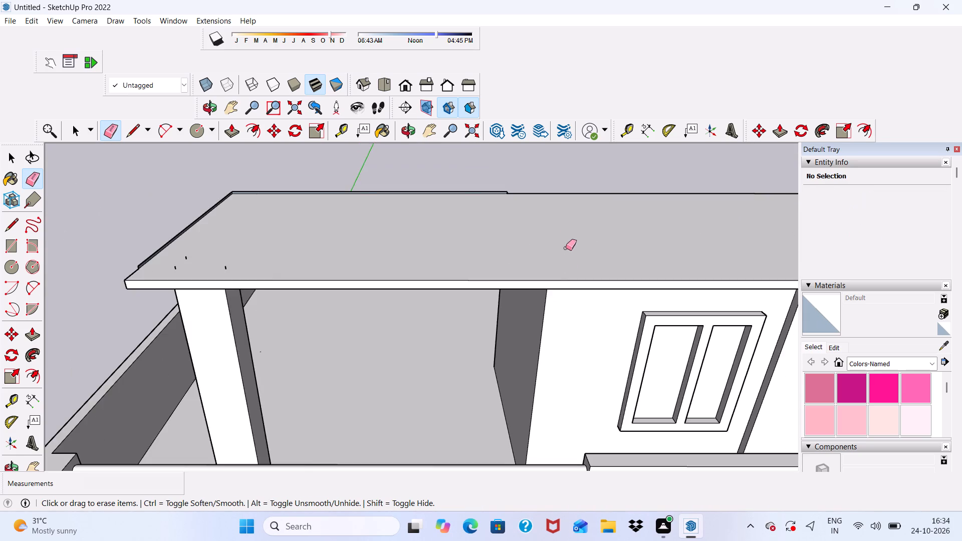
Erase the three leftover edge stubs on the roof's top surface where the pillar notch was.
{"action": "scroll", "coordinate": [512, 233], "scroll_direction": "up", "scroll_amount": 2}
{"action": "middle_click_drag", "start_coordinate": [512, 233], "coordinate": [512, 249]}
{"action": "left_click", "coordinate": [175, 293]}
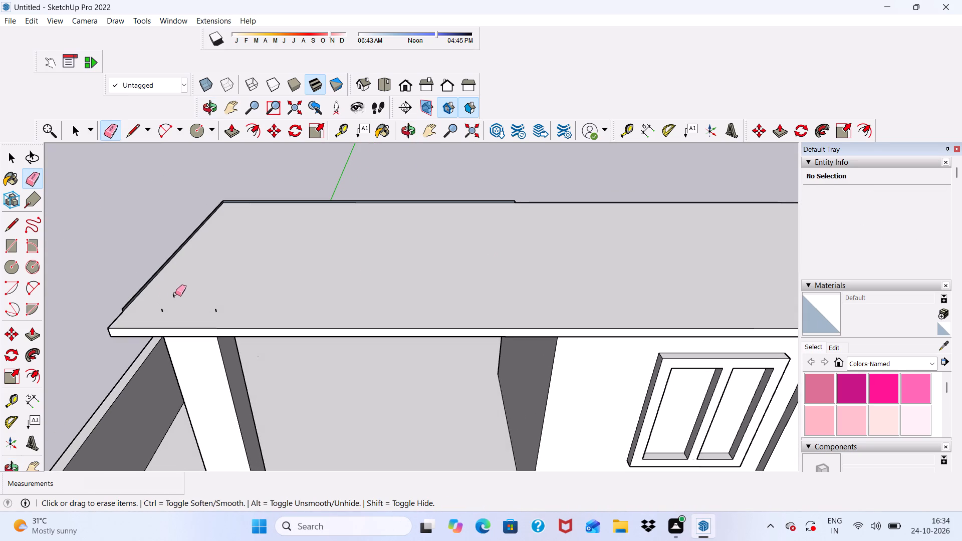
{"action": "left_click_drag", "start_coordinate": [161, 314], "coordinate": [166, 308]}
{"action": "left_click_drag", "start_coordinate": [214, 305], "coordinate": [214, 311]}
{"action": "left_click_drag", "start_coordinate": [214, 311], "coordinate": [214, 312]}
{"action": "scroll", "coordinate": [222, 297], "scroll_direction": "down", "scroll_amount": 6}
Erase the raised rim along the terrace roof's outer side, including the vertical stub at its front end.
{"action": "scroll", "coordinate": [154, 286], "scroll_direction": "up", "scroll_amount": 5}
{"action": "scroll", "coordinate": [157, 288], "scroll_direction": "down", "scroll_amount": 3}
{"action": "middle_click_drag", "start_coordinate": [187, 316], "coordinate": [357, 298]}
{"action": "scroll", "coordinate": [365, 324], "scroll_direction": "up", "scroll_amount": 5}
{"action": "scroll", "coordinate": [417, 349], "scroll_direction": "up", "scroll_amount": 8}
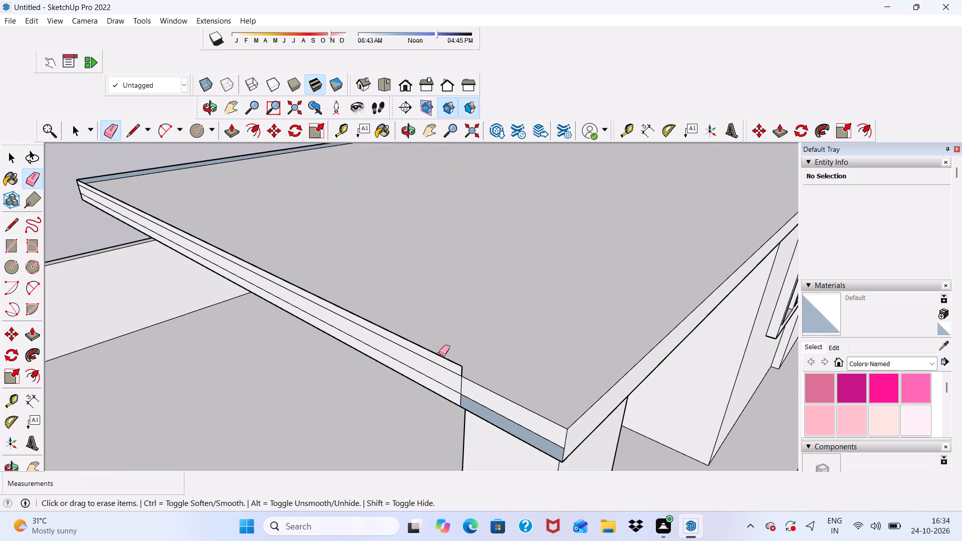
{"action": "left_click", "coordinate": [439, 354]}
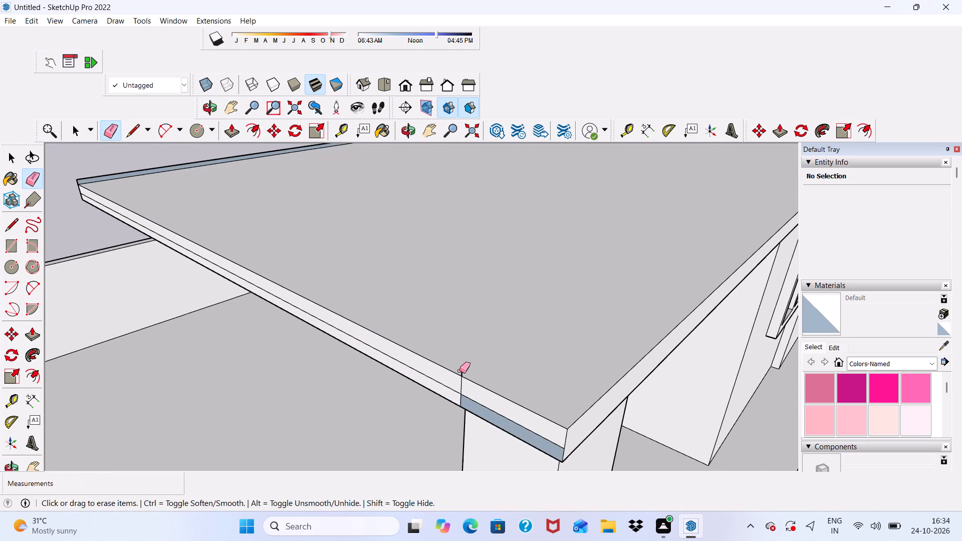
{"action": "left_click", "coordinate": [464, 370]}
{"action": "left_click_drag", "start_coordinate": [463, 370], "coordinate": [456, 370]}
Erase the raised rim along the terrace roof's rear side and the vertical stubs at both of its ends.
{"action": "scroll", "coordinate": [456, 363], "scroll_direction": "down", "scroll_amount": 13}
{"action": "scroll", "coordinate": [374, 324], "scroll_direction": "up", "scroll_amount": 12}
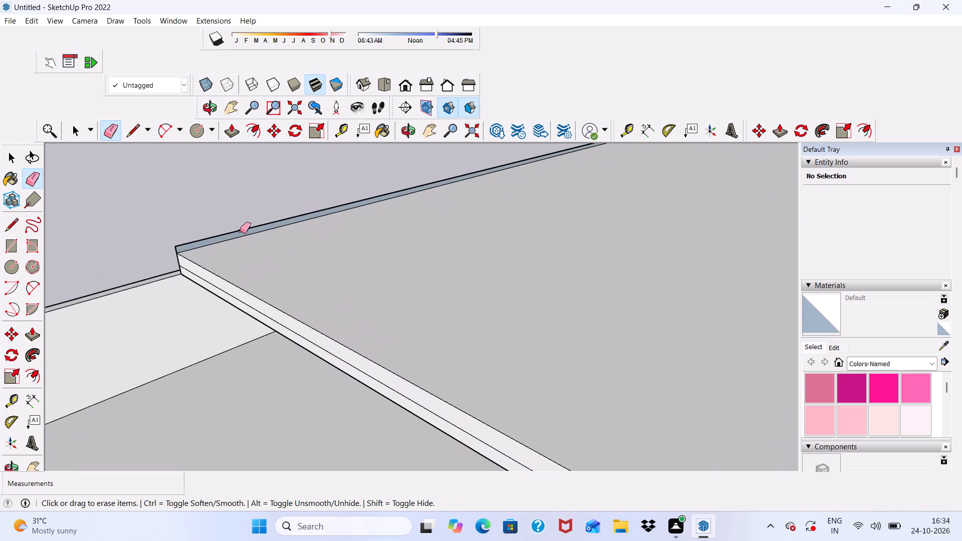
{"action": "scroll", "coordinate": [239, 231], "scroll_direction": "down", "scroll_amount": 1}
{"action": "middle_click_drag", "start_coordinate": [238, 231], "coordinate": [504, 224]}
{"action": "scroll", "coordinate": [297, 335], "scroll_direction": "up", "scroll_amount": 6}
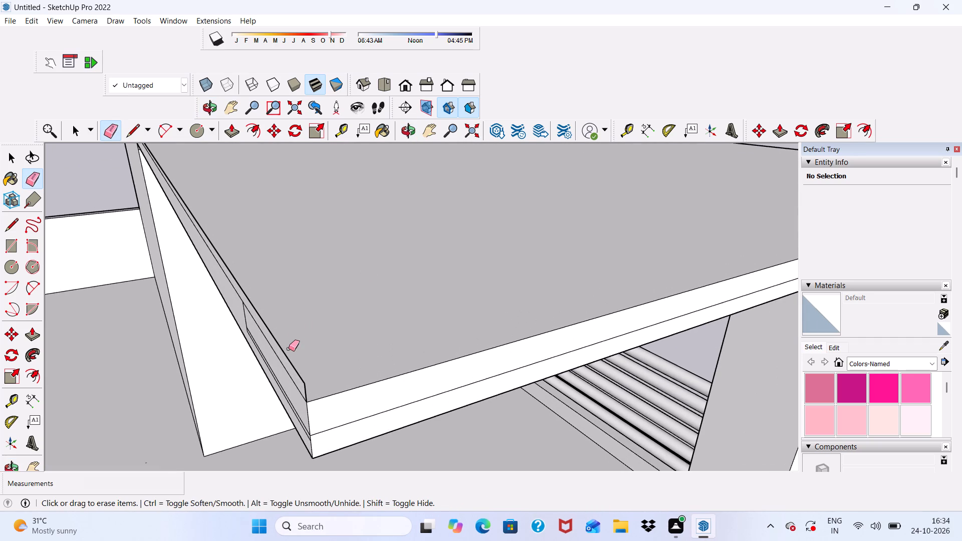
{"action": "scroll", "coordinate": [289, 349], "scroll_direction": "up", "scroll_amount": 1}
{"action": "left_click_drag", "start_coordinate": [295, 371], "coordinate": [305, 390]}
{"action": "left_click", "coordinate": [306, 391]}
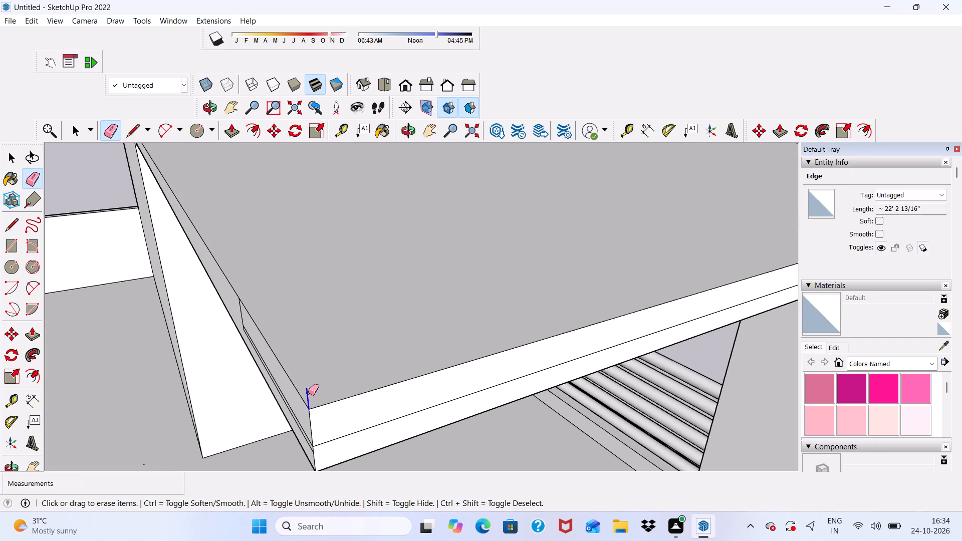
{"action": "scroll", "coordinate": [317, 370], "scroll_direction": "down", "scroll_amount": 18}
{"action": "scroll", "coordinate": [301, 327], "scroll_direction": "up", "scroll_amount": 12}
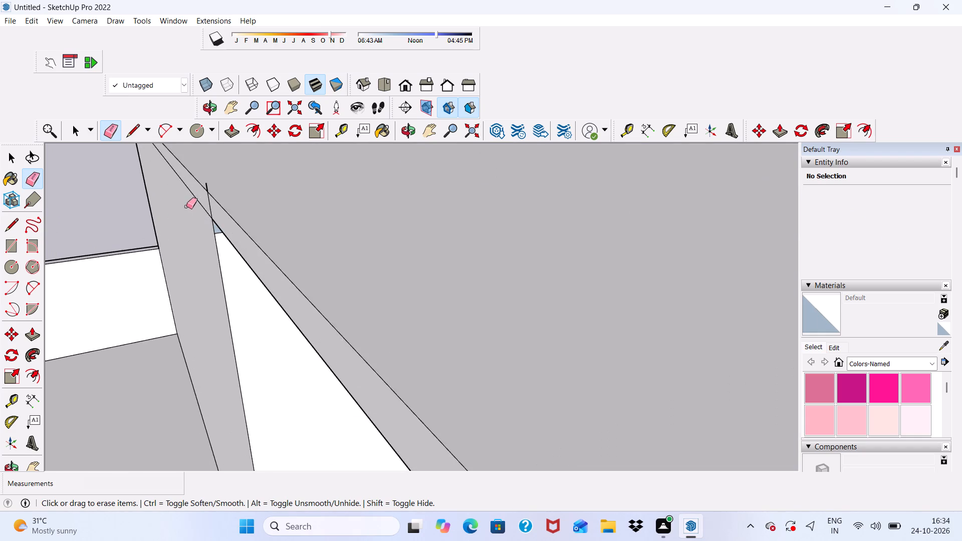
{"action": "scroll", "coordinate": [186, 206], "scroll_direction": "up", "scroll_amount": 8}
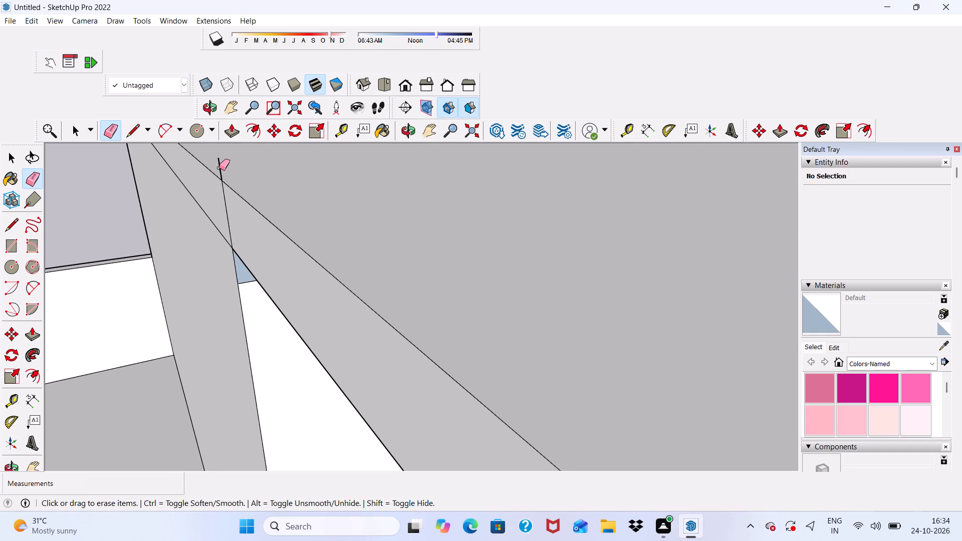
{"action": "left_click", "coordinate": [218, 168]}
{"action": "scroll", "coordinate": [183, 169], "scroll_direction": "down", "scroll_amount": 5}
{"action": "scroll", "coordinate": [195, 208], "scroll_direction": "down", "scroll_amount": 6}
{"action": "scroll", "coordinate": [191, 204], "scroll_direction": "up", "scroll_amount": 6}
{"action": "left_click", "coordinate": [199, 197]}
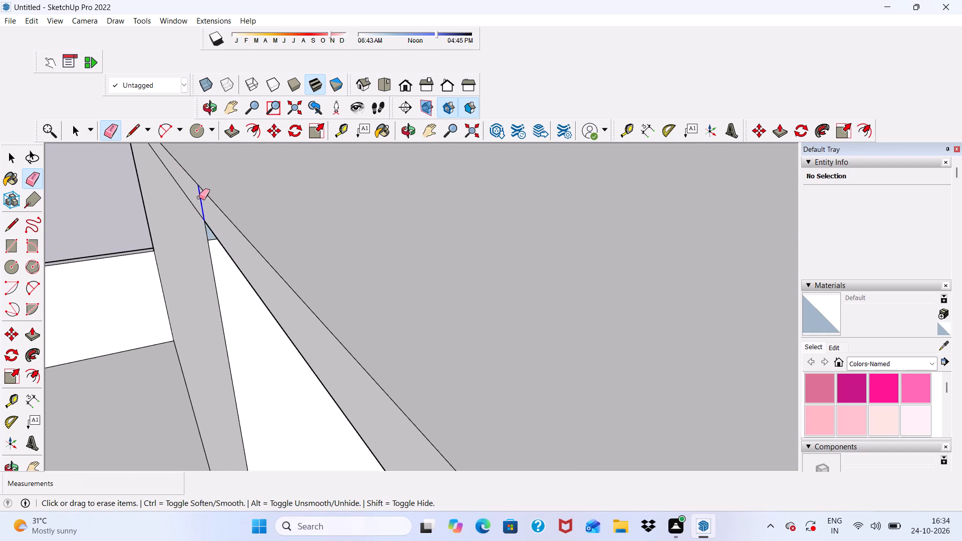
Erase the leftover outline on the roof's rear edge face and the horizontal seam along its outer side edge face.
{"action": "scroll", "coordinate": [175, 197], "scroll_direction": "down", "scroll_amount": 17}
{"action": "scroll", "coordinate": [277, 325], "scroll_direction": "up", "scroll_amount": 4}
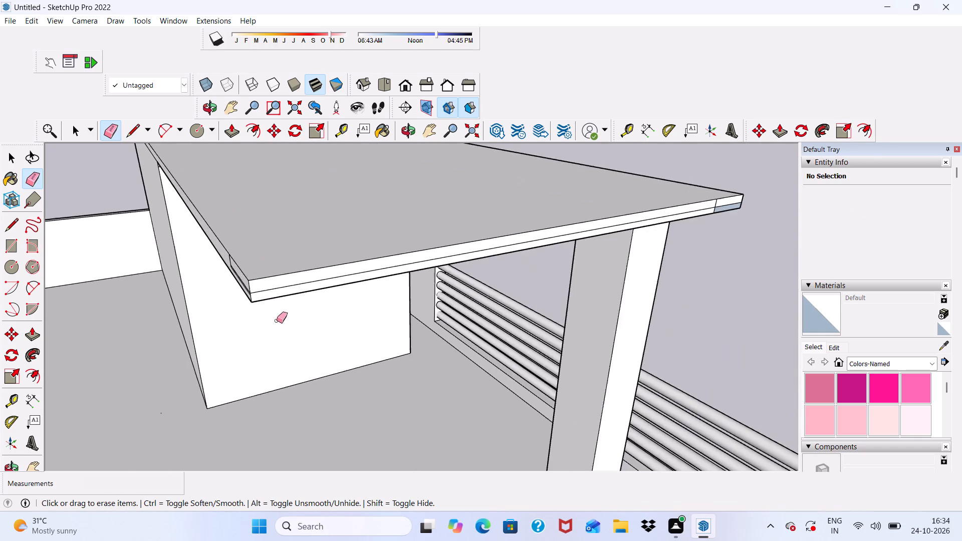
{"action": "scroll", "coordinate": [277, 321], "scroll_direction": "up", "scroll_amount": 6}
{"action": "middle_click_drag", "start_coordinate": [259, 293], "coordinate": [342, 280]}
{"action": "scroll", "coordinate": [252, 290], "scroll_direction": "up", "scroll_amount": 4}
{"action": "scroll", "coordinate": [193, 292], "scroll_direction": "up", "scroll_amount": 1}
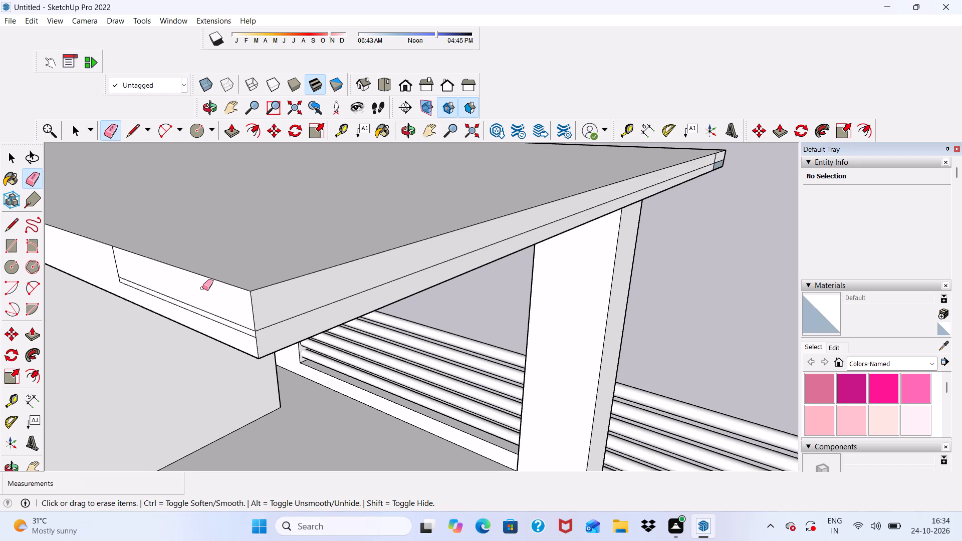
{"action": "left_click_drag", "start_coordinate": [202, 288], "coordinate": [208, 322]}
{"action": "scroll", "coordinate": [155, 292], "scroll_direction": "up", "scroll_amount": 3}
{"action": "left_click_drag", "start_coordinate": [115, 263], "coordinate": [99, 265]}
{"action": "scroll", "coordinate": [99, 265], "scroll_direction": "down", "scroll_amount": 4}
{"action": "left_click_drag", "start_coordinate": [268, 303], "coordinate": [265, 312]}
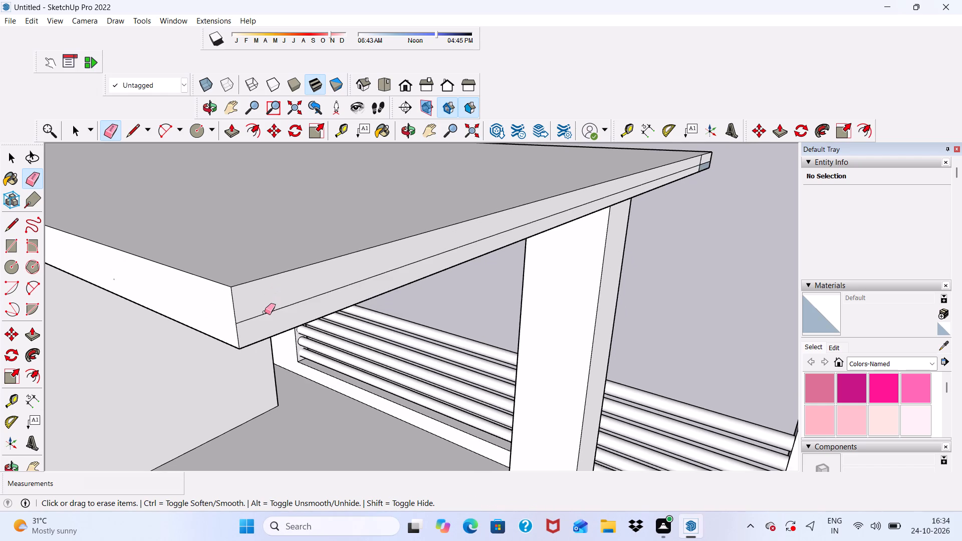
{"action": "left_click_drag", "start_coordinate": [265, 312], "coordinate": [263, 315]}
Push/Pull the small reversed face on the roof's outer side edge, at the front corner, about 1 1/16".
{"action": "scroll", "coordinate": [143, 284], "scroll_direction": "down", "scroll_amount": 4}
{"action": "scroll", "coordinate": [198, 284], "scroll_direction": "down", "scroll_amount": 4}
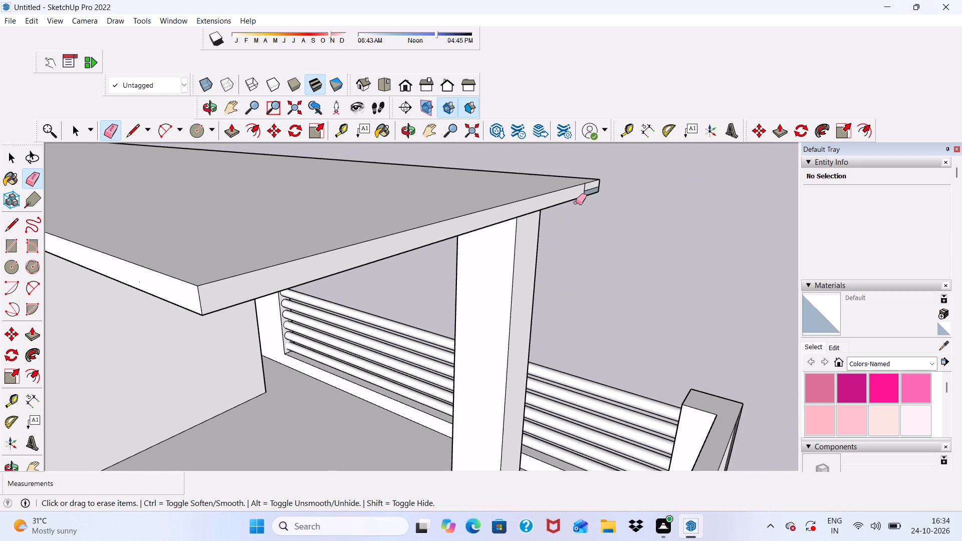
{"action": "middle_click_drag", "start_coordinate": [575, 203], "coordinate": [260, 197]}
{"action": "scroll", "coordinate": [163, 170], "scroll_direction": "up", "scroll_amount": 3}
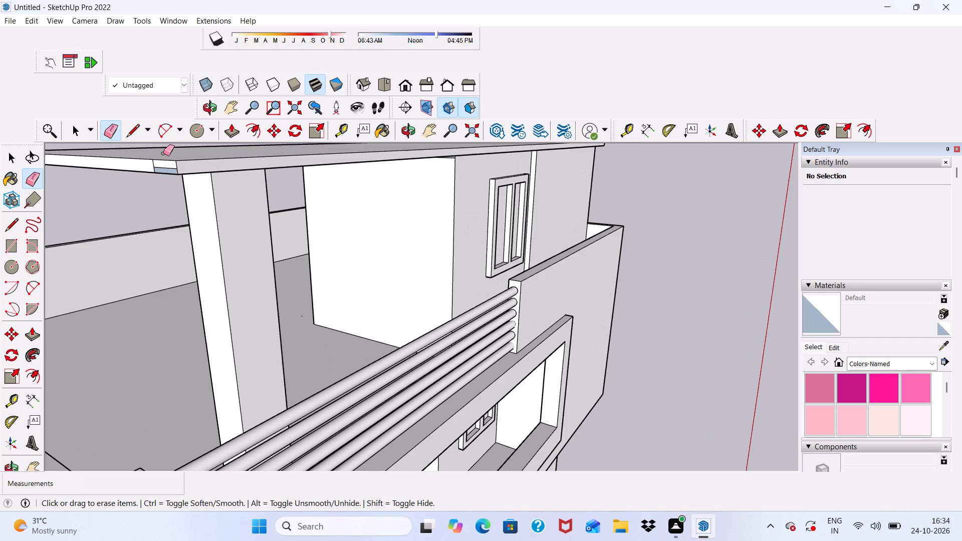
{"action": "scroll", "coordinate": [152, 154], "scroll_direction": "up", "scroll_amount": 4}
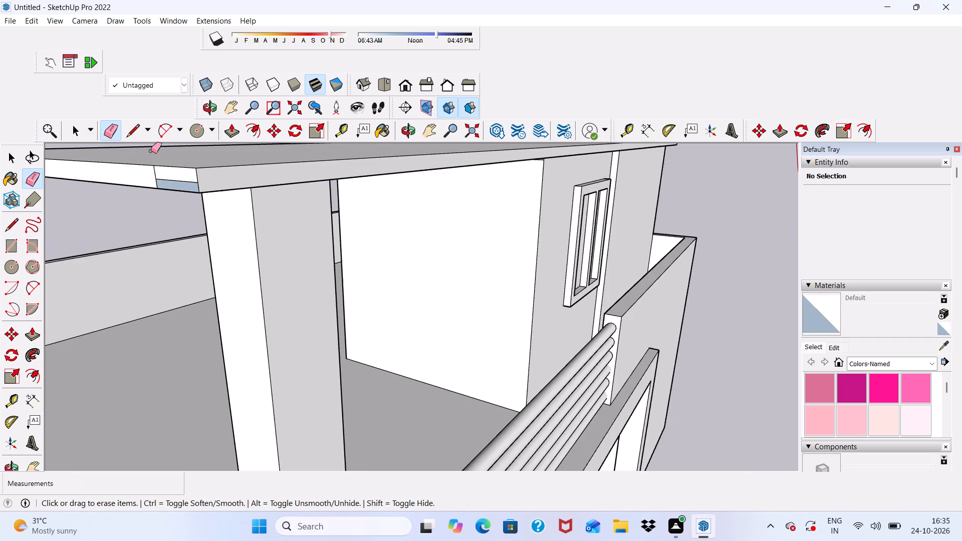
{"action": "scroll", "coordinate": [167, 155], "scroll_direction": "up", "scroll_amount": 8}
{"action": "left_click", "coordinate": [227, 128]}
{"action": "scroll", "coordinate": [187, 213], "scroll_direction": "up", "scroll_amount": 2}
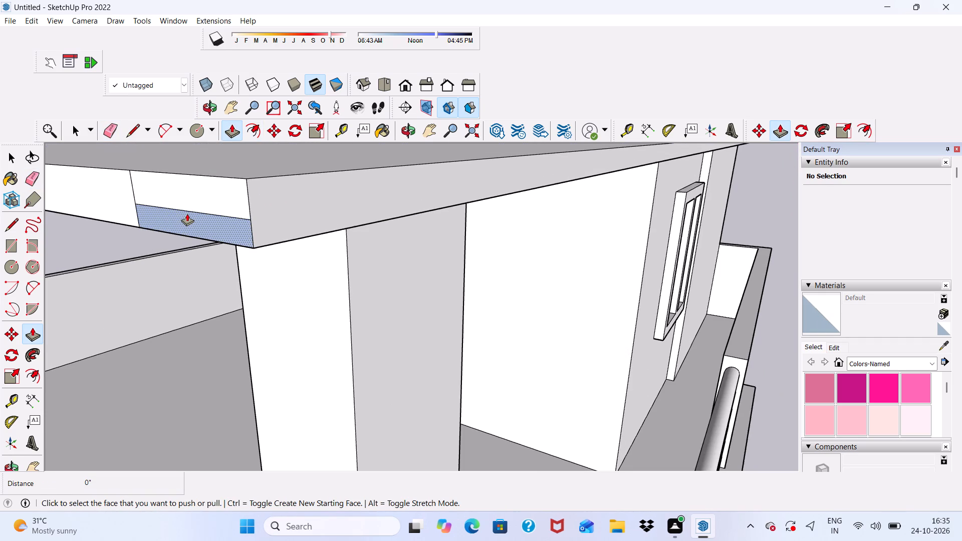
{"action": "left_click", "coordinate": [187, 214]}
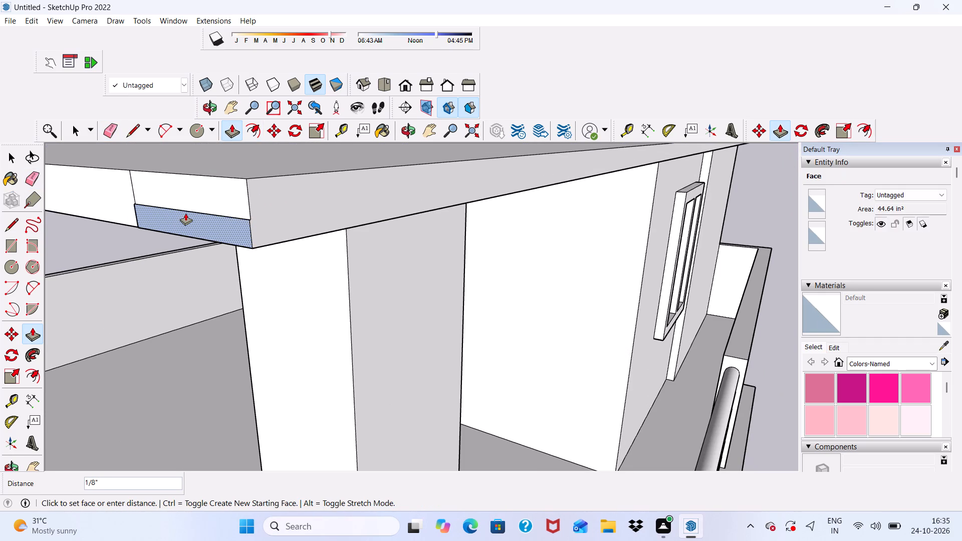
{"action": "left_click", "coordinate": [194, 201]}
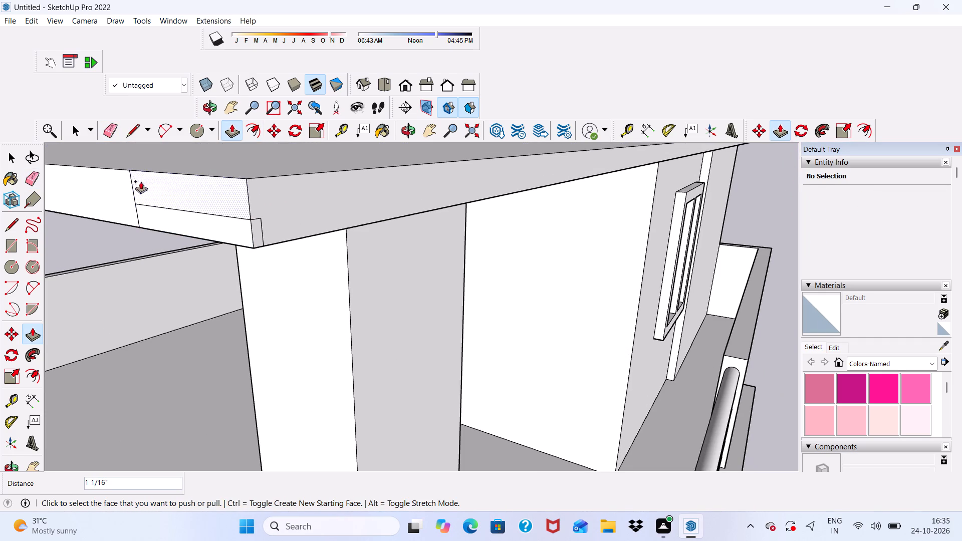
Erase the vertical and horizontal seams around the corner patch on the roof's outer side edge face.
{"action": "left_click", "coordinate": [117, 129]}
{"action": "scroll", "coordinate": [121, 167], "scroll_direction": "up", "scroll_amount": 2}
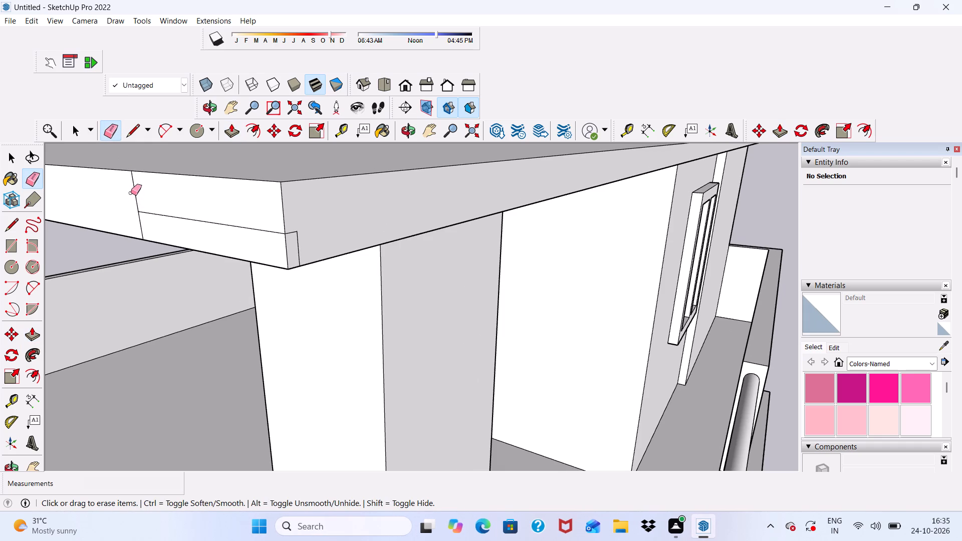
{"action": "left_click_drag", "start_coordinate": [131, 193], "coordinate": [161, 219]}
{"action": "left_click_drag", "start_coordinate": [135, 226], "coordinate": [146, 234]}
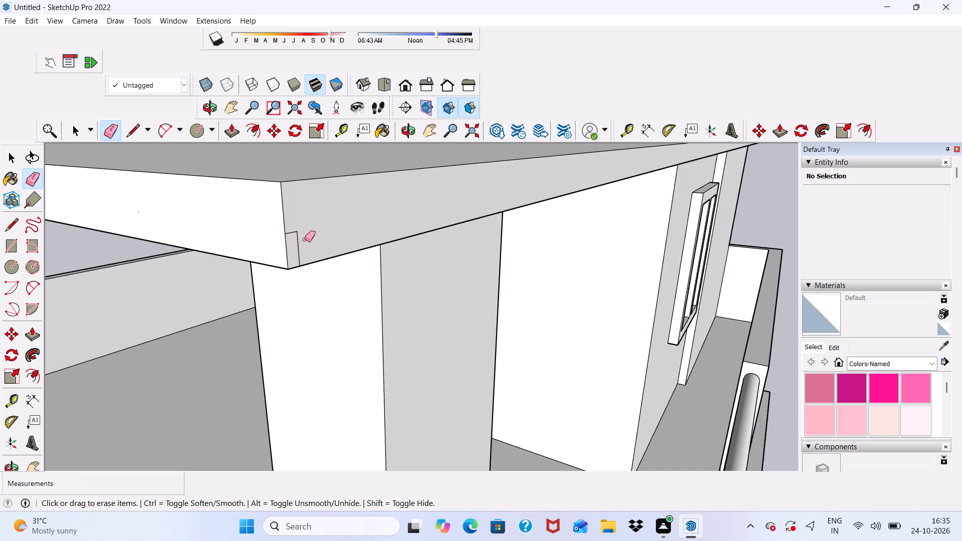
Erase the leftover corner patch outline on the roof's outer side edge face, at the front corner.
{"action": "scroll", "coordinate": [311, 247], "scroll_direction": "up", "scroll_amount": 3}
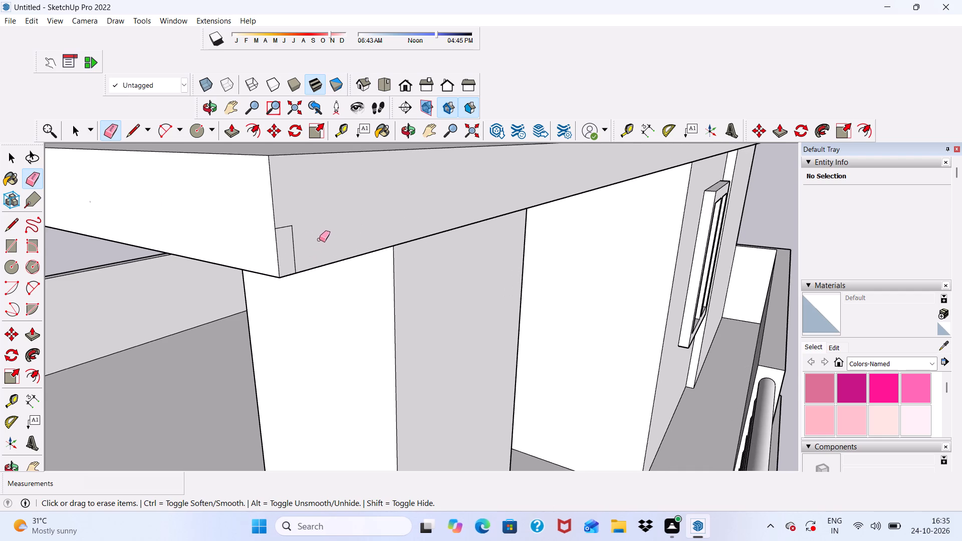
{"action": "scroll", "coordinate": [321, 238], "scroll_direction": "up", "scroll_amount": 3}
{"action": "left_click_drag", "start_coordinate": [280, 218], "coordinate": [285, 262]}
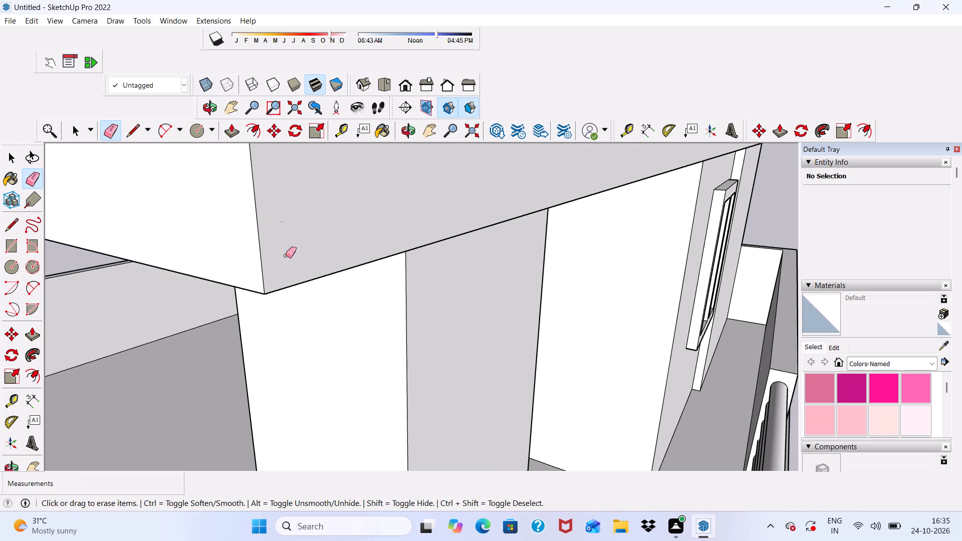
{"action": "scroll", "coordinate": [272, 254], "scroll_direction": "down", "scroll_amount": 20}
{"action": "scroll", "coordinate": [272, 254], "scroll_direction": "down", "scroll_amount": 2}
{"action": "middle_click_drag", "start_coordinate": [279, 269], "coordinate": [113, 224]}
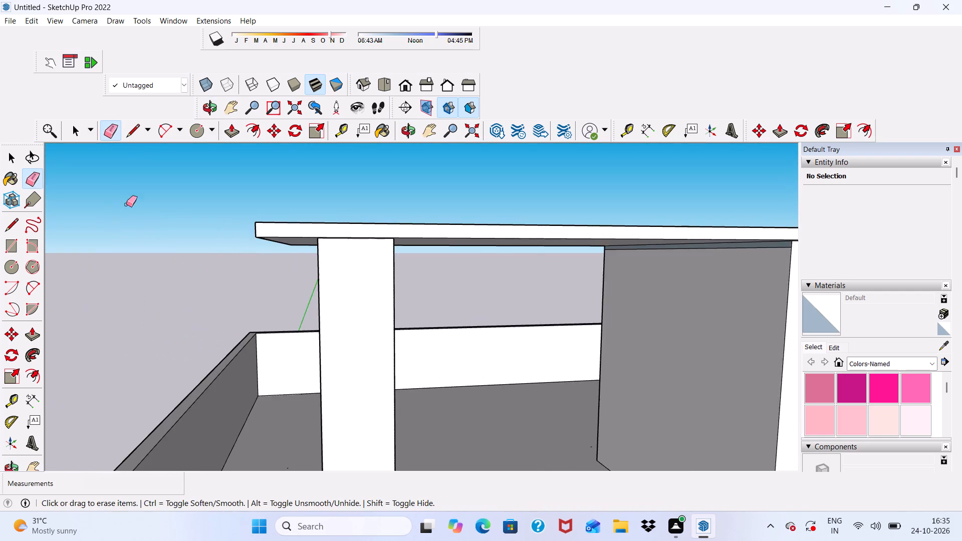
{"action": "scroll", "coordinate": [137, 232], "scroll_direction": "down", "scroll_amount": 5}
{"action": "middle_click_drag", "start_coordinate": [338, 299], "coordinate": [367, 239]}
{"action": "scroll", "coordinate": [498, 248], "scroll_direction": "up", "scroll_amount": 4}
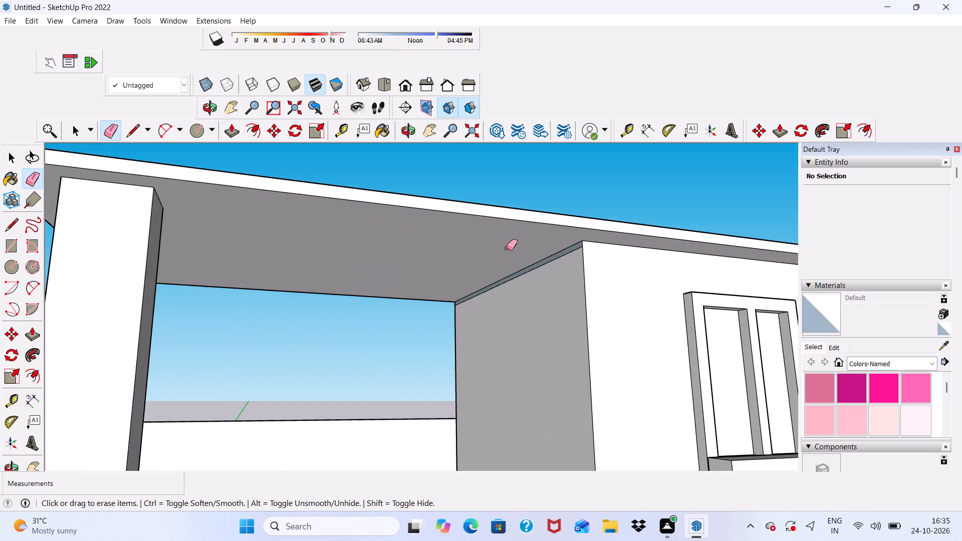
{"action": "scroll", "coordinate": [507, 248], "scroll_direction": "up", "scroll_amount": 6}
{"action": "key", "text": "space"}
Push/Pull the roof slab's top face upward about 11 9/16" to thicken the slab.
{"action": "scroll", "coordinate": [245, 244], "scroll_direction": "down", "scroll_amount": 11}
{"action": "middle_click_drag", "start_coordinate": [422, 265], "coordinate": [313, 308]}
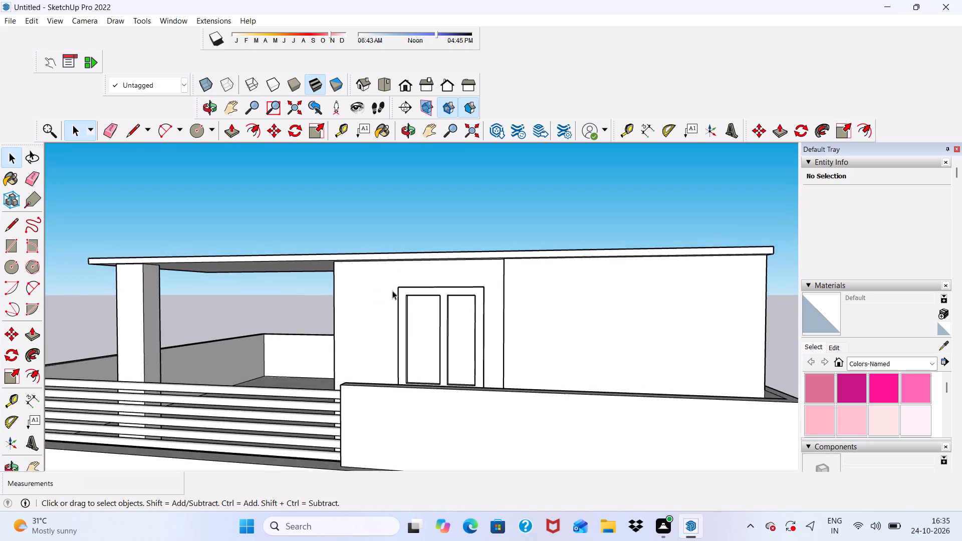
{"action": "scroll", "coordinate": [453, 280], "scroll_direction": "up", "scroll_amount": 9}
{"action": "scroll", "coordinate": [495, 238], "scroll_direction": "down", "scroll_amount": 16}
{"action": "middle_click_drag", "start_coordinate": [396, 230], "coordinate": [574, 268]}
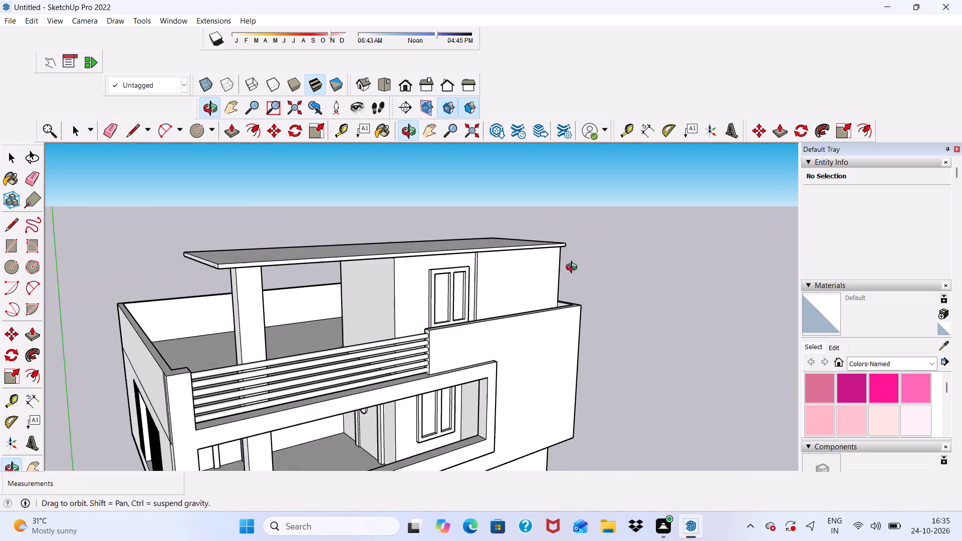
{"action": "middle_click_drag", "start_coordinate": [574, 268], "coordinate": [575, 271]}
{"action": "scroll", "coordinate": [152, 246], "scroll_direction": "up", "scroll_amount": 4}
{"action": "scroll", "coordinate": [232, 286], "scroll_direction": "up", "scroll_amount": 3}
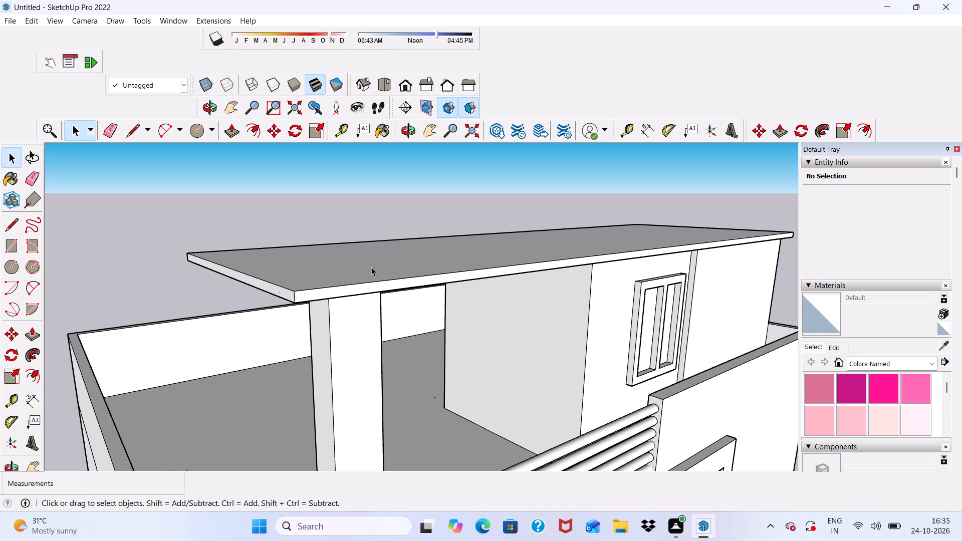
{"action": "left_click", "coordinate": [371, 267]}
{"action": "left_click", "coordinate": [228, 127]}
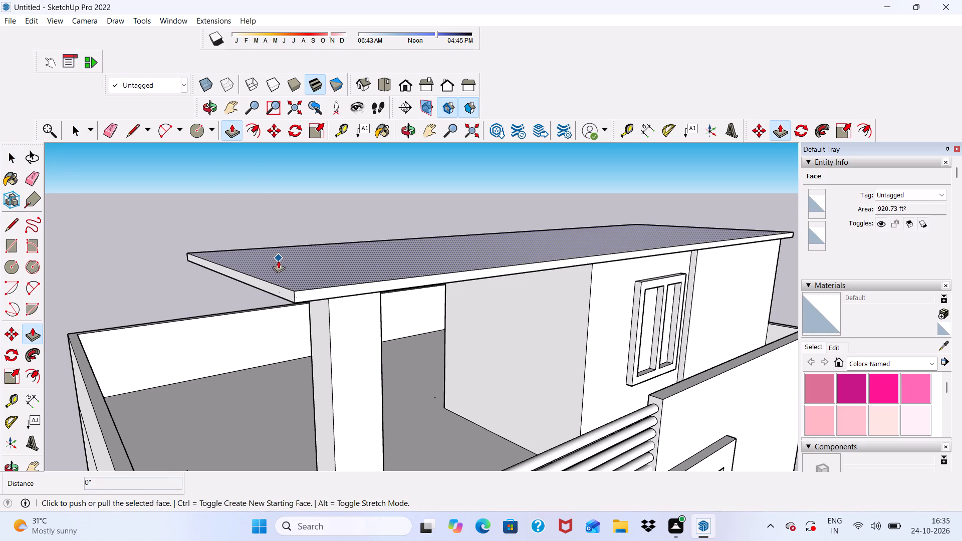
{"action": "left_click", "coordinate": [279, 264]}
{"action": "left_click", "coordinate": [269, 247]}
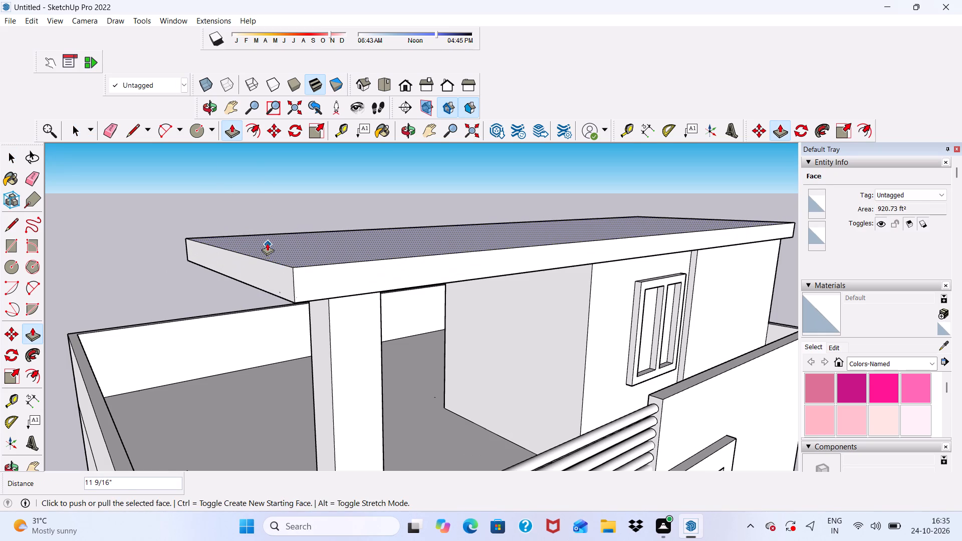
{"action": "scroll", "coordinate": [235, 247], "scroll_direction": "down", "scroll_amount": 5}
{"action": "middle_click_drag", "start_coordinate": [204, 306], "coordinate": [104, 324]}
{"action": "key", "text": "space"}
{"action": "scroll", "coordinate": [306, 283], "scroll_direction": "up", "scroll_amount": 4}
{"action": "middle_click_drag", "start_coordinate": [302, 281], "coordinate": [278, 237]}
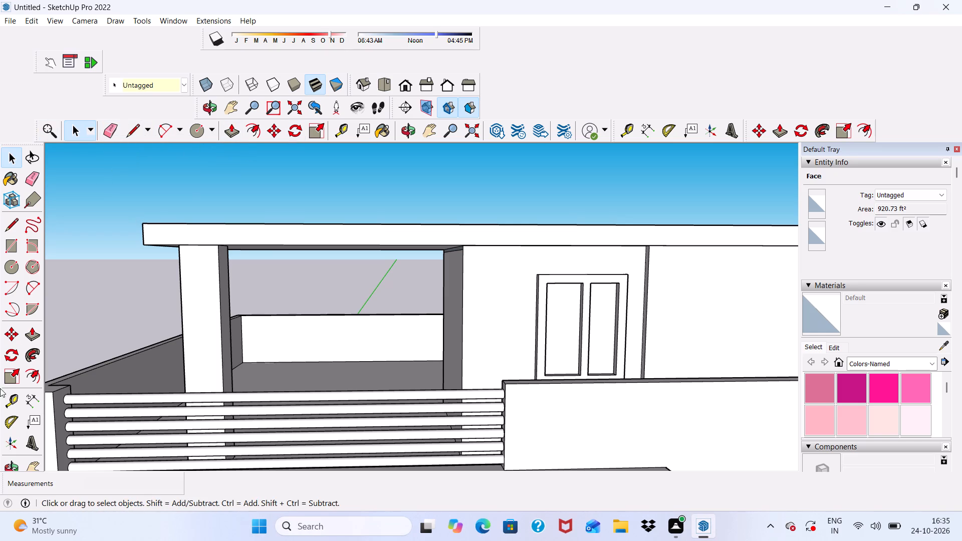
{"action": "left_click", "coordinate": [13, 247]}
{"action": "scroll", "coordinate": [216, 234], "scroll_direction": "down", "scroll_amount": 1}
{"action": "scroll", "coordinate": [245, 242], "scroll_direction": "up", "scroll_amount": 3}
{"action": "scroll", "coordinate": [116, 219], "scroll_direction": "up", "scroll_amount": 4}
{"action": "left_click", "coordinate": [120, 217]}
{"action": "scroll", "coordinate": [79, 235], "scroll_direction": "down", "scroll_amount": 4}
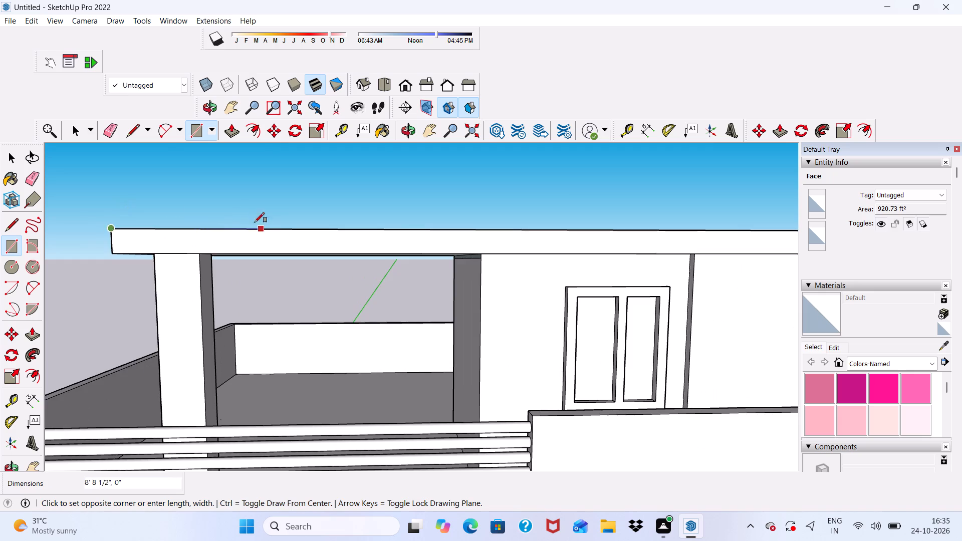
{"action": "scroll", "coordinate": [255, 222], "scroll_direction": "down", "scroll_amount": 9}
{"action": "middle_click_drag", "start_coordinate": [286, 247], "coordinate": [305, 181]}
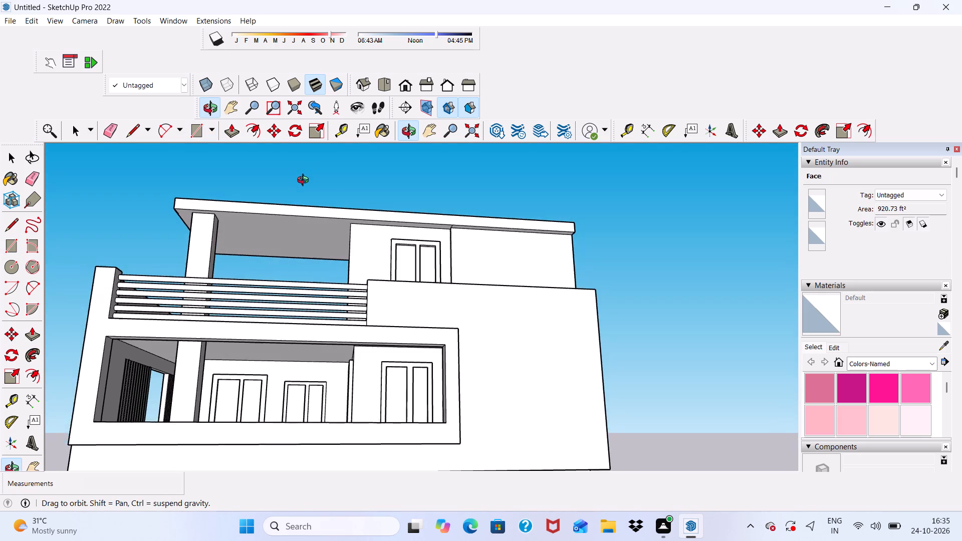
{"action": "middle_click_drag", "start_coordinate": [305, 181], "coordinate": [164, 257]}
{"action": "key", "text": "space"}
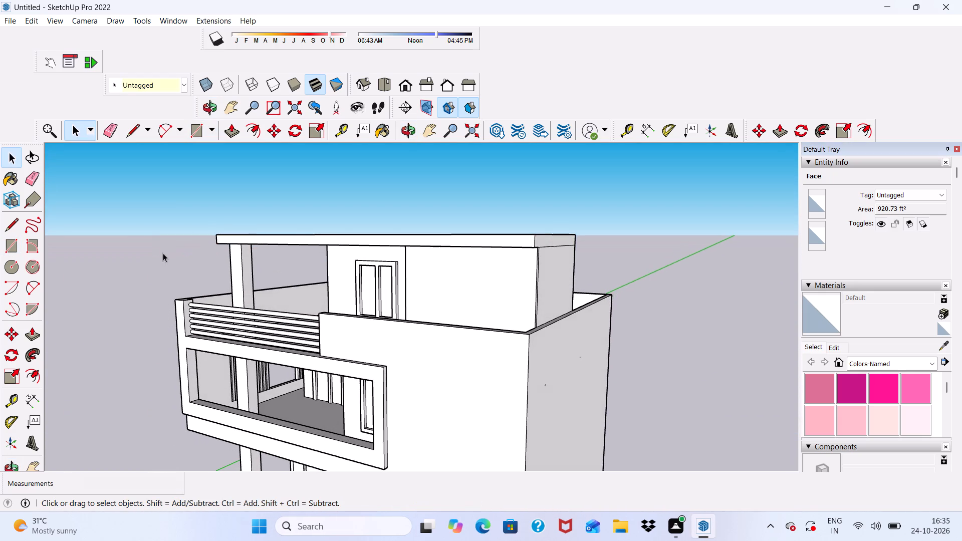
Push/Pull the roof slab's front edge face outward about 3' 4 7/16" to deepen the front overhang.
{"action": "scroll", "coordinate": [194, 268], "scroll_direction": "up", "scroll_amount": 7}
{"action": "left_click", "coordinate": [295, 228]}
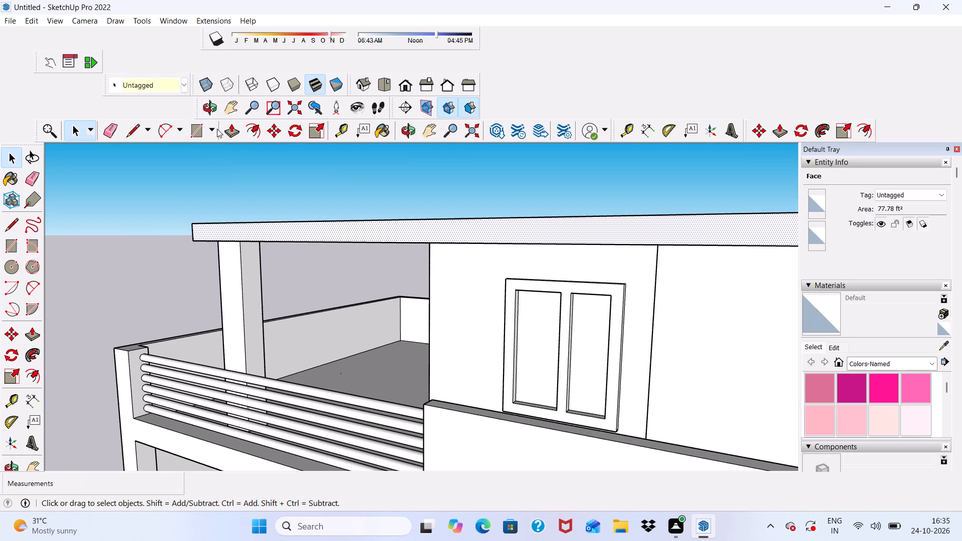
{"action": "left_click", "coordinate": [236, 125]}
{"action": "left_click", "coordinate": [309, 223]}
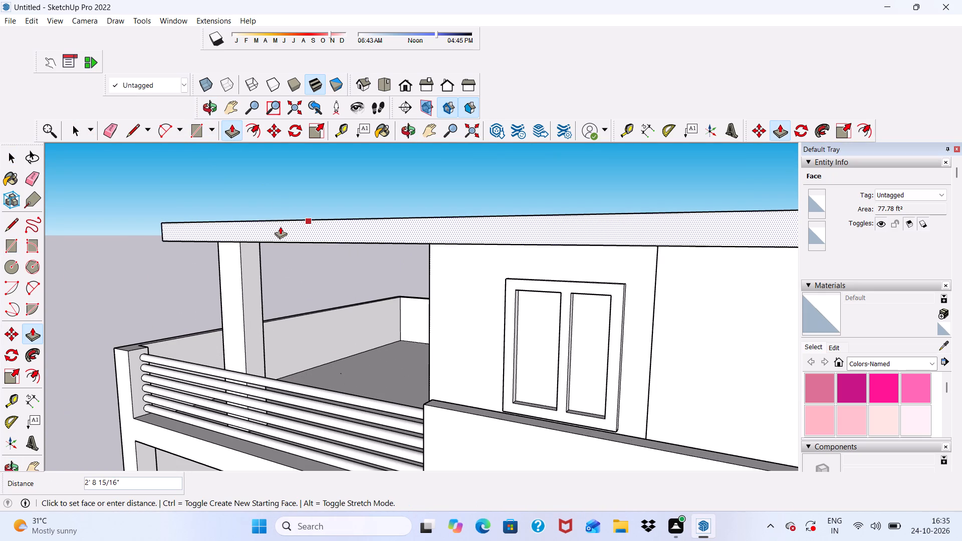
{"action": "left_click", "coordinate": [273, 227]}
Erase the seam crossing the underside of the front roof overhang, beside the rooftop block's window wall.
{"action": "scroll", "coordinate": [110, 208], "scroll_direction": "down", "scroll_amount": 5}
{"action": "middle_click_drag", "start_coordinate": [122, 268], "coordinate": [167, 185]}
{"action": "scroll", "coordinate": [167, 185], "scroll_direction": "up", "scroll_amount": 1}
{"action": "scroll", "coordinate": [169, 188], "scroll_direction": "down", "scroll_amount": 5}
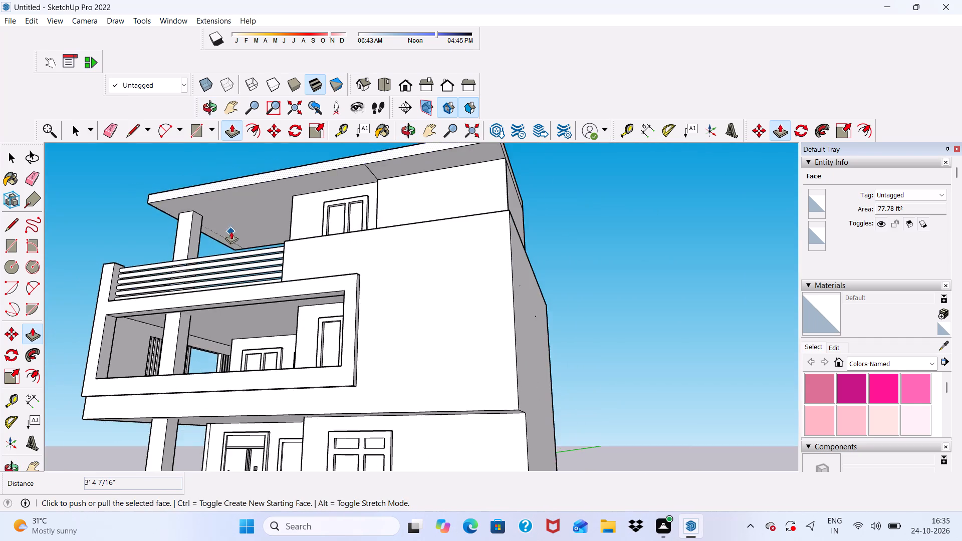
{"action": "middle_click_drag", "start_coordinate": [231, 231], "coordinate": [349, 295]}
{"action": "scroll", "coordinate": [279, 240], "scroll_direction": "down", "scroll_amount": 2}
{"action": "middle_click_drag", "start_coordinate": [276, 262], "coordinate": [214, 289]}
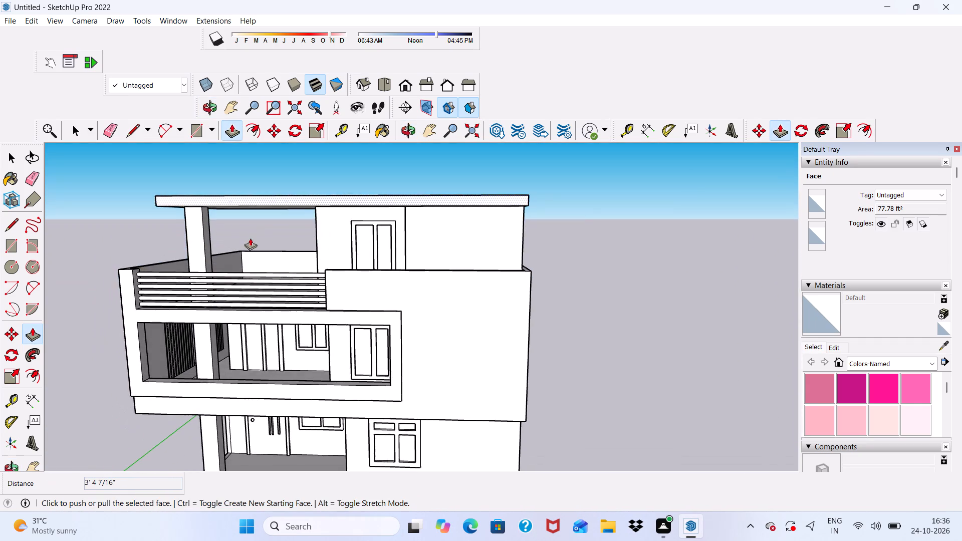
{"action": "scroll", "coordinate": [260, 226], "scroll_direction": "up", "scroll_amount": 4}
{"action": "scroll", "coordinate": [269, 213], "scroll_direction": "down", "scroll_amount": 1}
{"action": "middle_click_drag", "start_coordinate": [270, 213], "coordinate": [287, 182]}
{"action": "scroll", "coordinate": [439, 182], "scroll_direction": "up", "scroll_amount": 1}
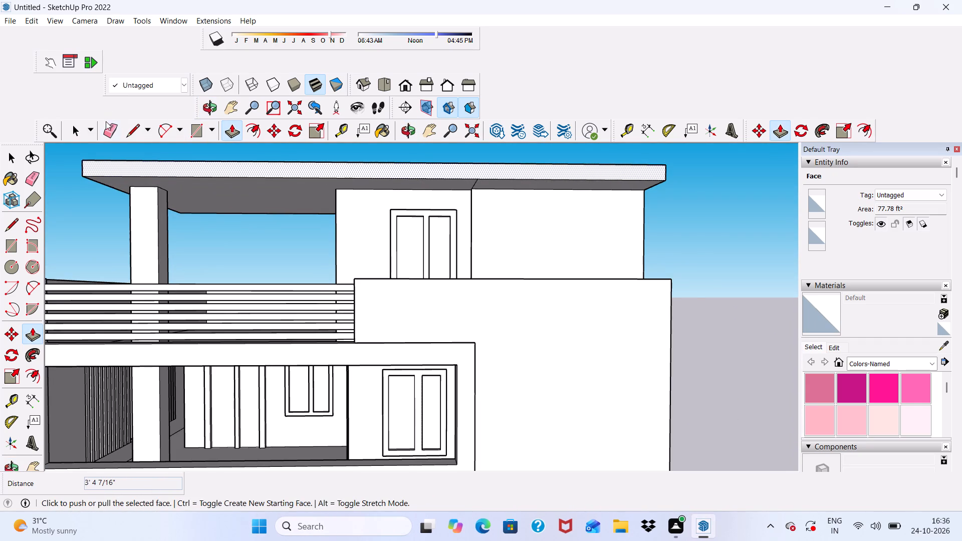
{"action": "left_click", "coordinate": [106, 125]}
{"action": "scroll", "coordinate": [428, 175], "scroll_direction": "up", "scroll_amount": 10}
{"action": "left_click", "coordinate": [490, 186]}
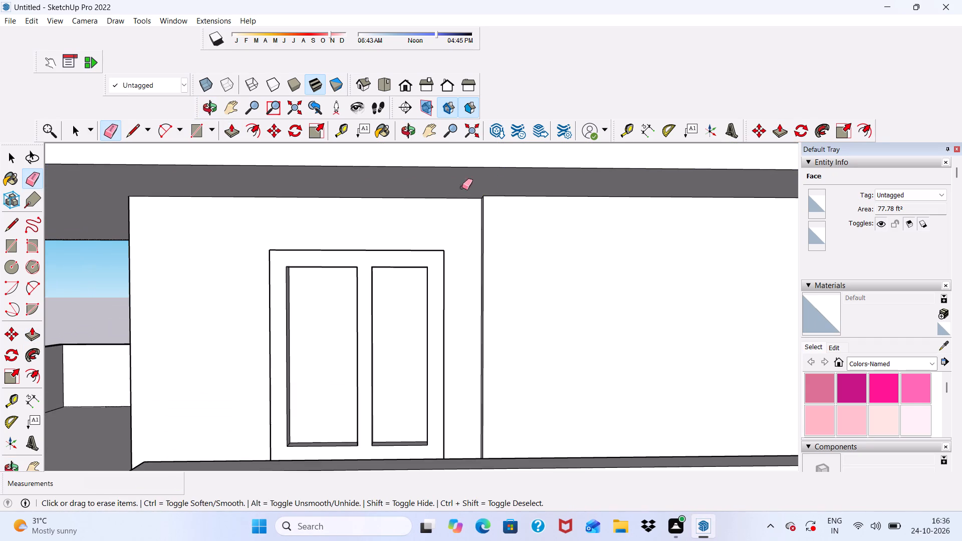
{"action": "scroll", "coordinate": [444, 189], "scroll_direction": "down", "scroll_amount": 9}
{"action": "key", "text": "space"}
Draw a full-length rectangle along the top of the roof's front edge face, about 53' 8 5/8" by 5 1/8".
{"action": "scroll", "coordinate": [602, 203], "scroll_direction": "down", "scroll_amount": 2}
{"action": "middle_click_drag", "start_coordinate": [707, 231], "coordinate": [655, 262]}
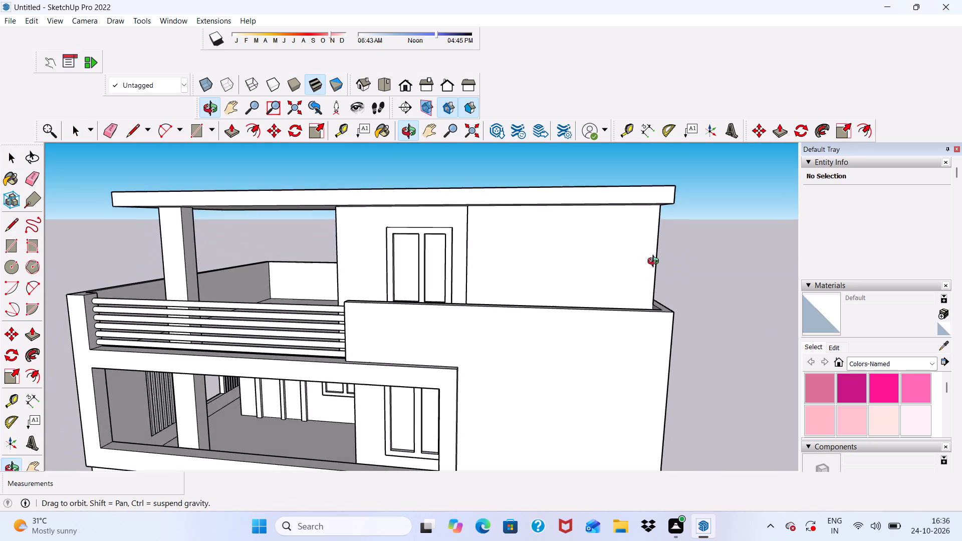
{"action": "middle_click_drag", "start_coordinate": [655, 262], "coordinate": [647, 263]}
{"action": "scroll", "coordinate": [235, 168], "scroll_direction": "up", "scroll_amount": 3}
{"action": "left_click", "coordinate": [196, 128]}
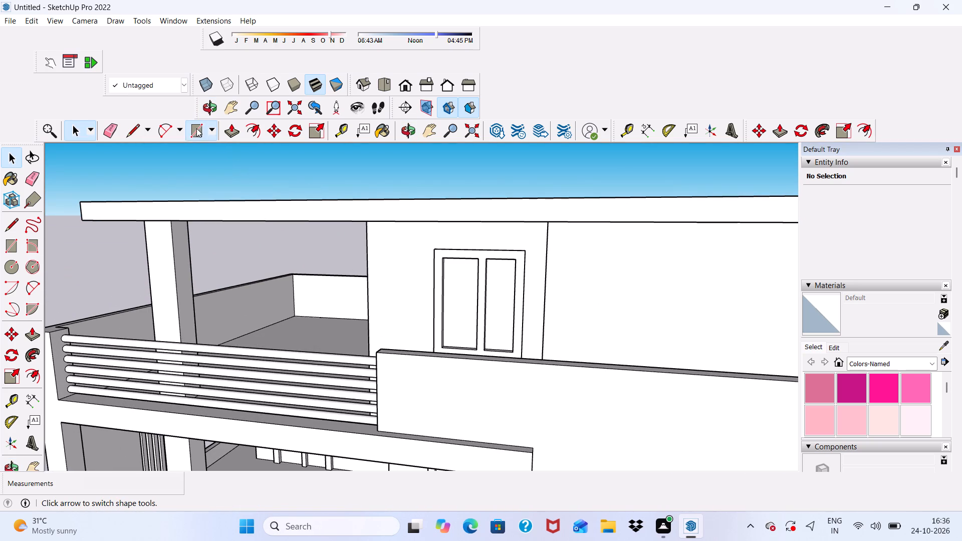
{"action": "scroll", "coordinate": [0, 191], "scroll_direction": "up", "scroll_amount": 2}
{"action": "scroll", "coordinate": [82, 201], "scroll_direction": "up", "scroll_amount": 7}
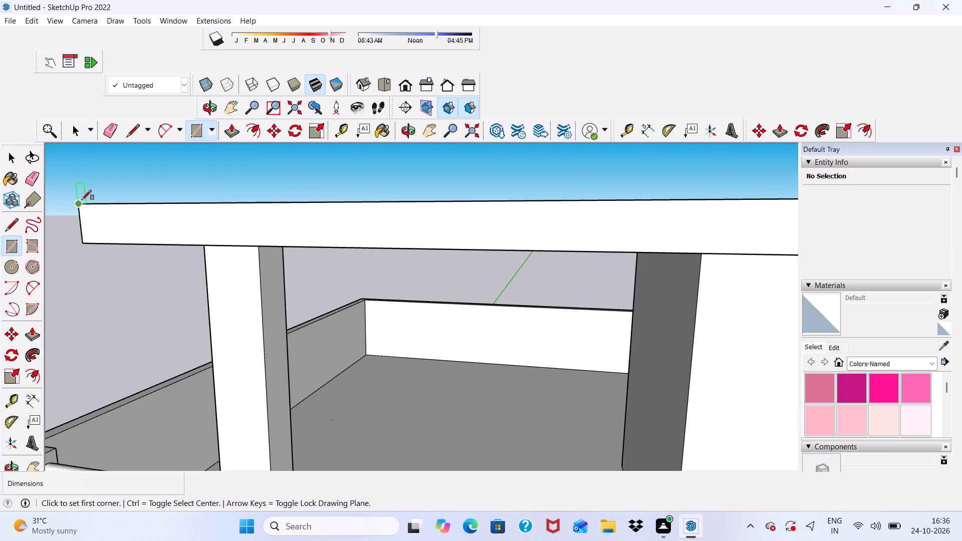
{"action": "left_click", "coordinate": [79, 204]}
{"action": "scroll", "coordinate": [77, 204], "scroll_direction": "down", "scroll_amount": 11}
{"action": "scroll", "coordinate": [215, 249], "scroll_direction": "up", "scroll_amount": 1}
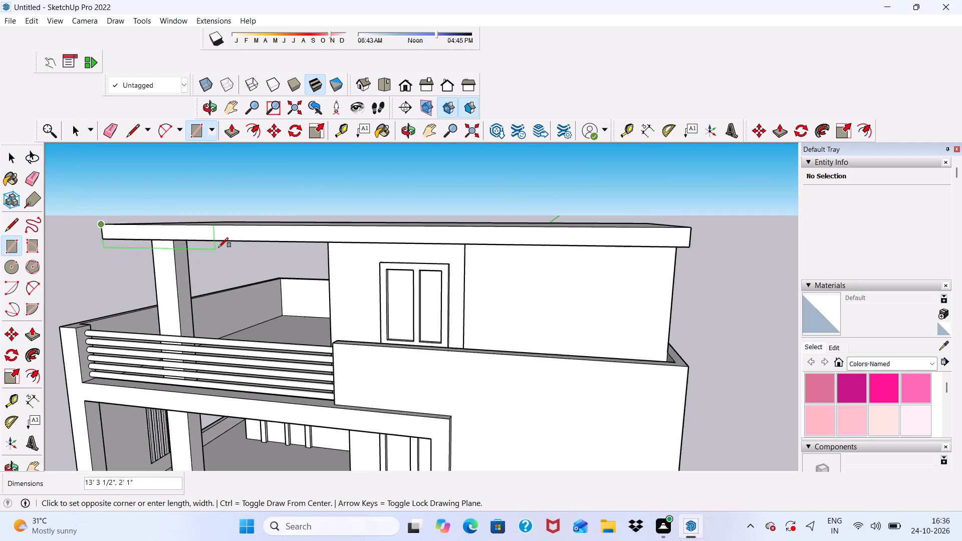
{"action": "scroll", "coordinate": [213, 255], "scroll_direction": "down", "scroll_amount": 5}
{"action": "scroll", "coordinate": [485, 236], "scroll_direction": "up", "scroll_amount": 9}
{"action": "scroll", "coordinate": [450, 253], "scroll_direction": "down", "scroll_amount": 1}
{"action": "scroll", "coordinate": [463, 252], "scroll_direction": "up", "scroll_amount": 3}
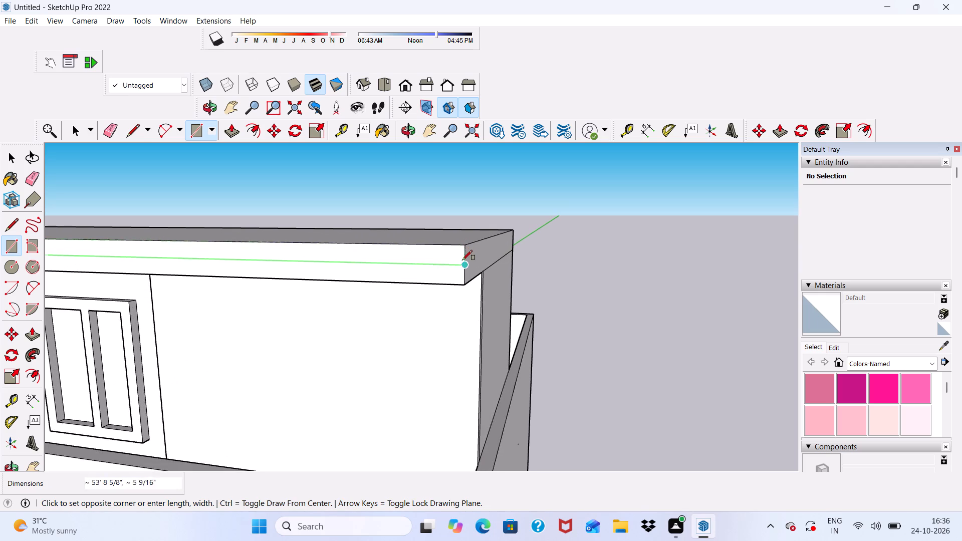
{"action": "scroll", "coordinate": [460, 261], "scroll_direction": "up", "scroll_amount": 2}
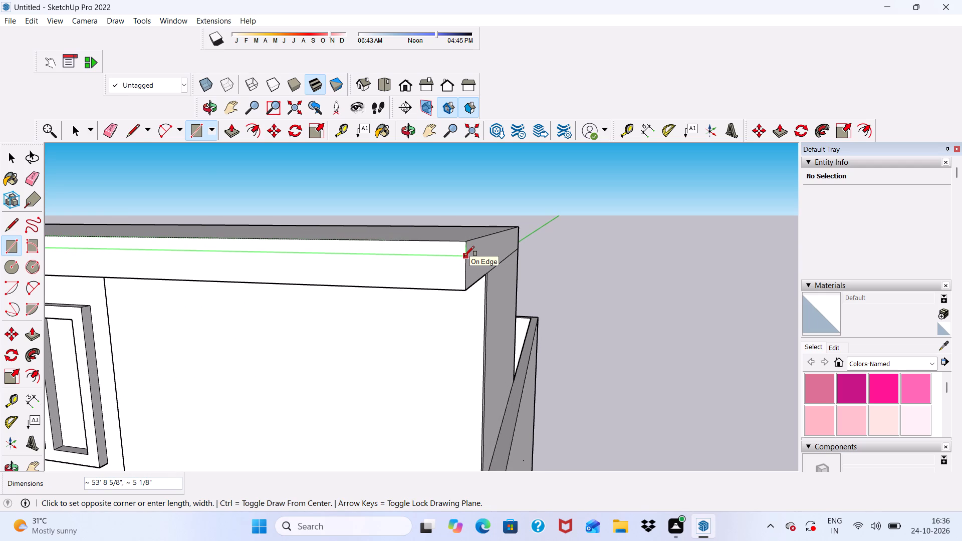
{"action": "left_click", "coordinate": [464, 256]}
{"action": "scroll", "coordinate": [470, 249], "scroll_direction": "down", "scroll_amount": 14}
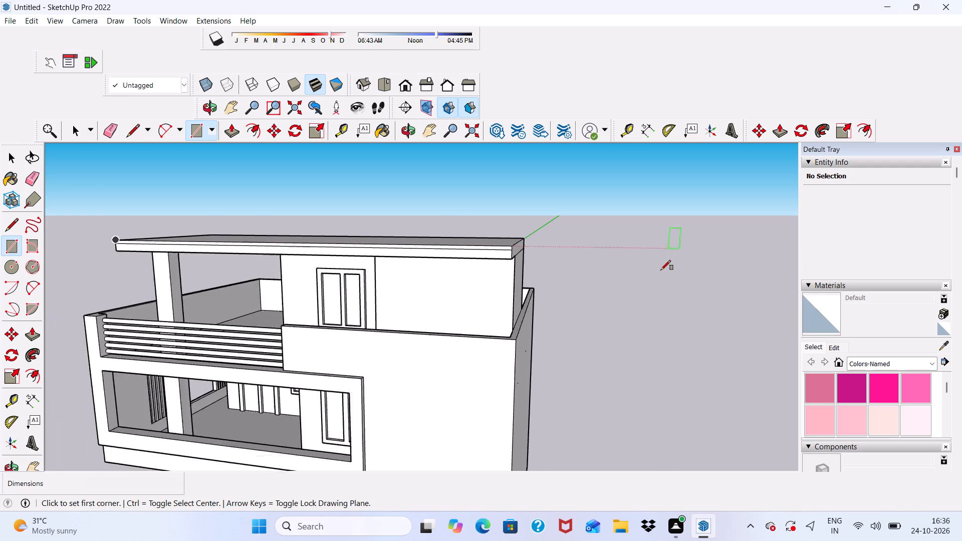
Draw a full-length rectangle along the bottom of the roof's front edge face, about 53' 8 5/8" by 6 1/8".
{"action": "scroll", "coordinate": [661, 270], "scroll_direction": "down", "scroll_amount": 2}
{"action": "scroll", "coordinate": [399, 263], "scroll_direction": "up", "scroll_amount": 5}
{"action": "scroll", "coordinate": [227, 232], "scroll_direction": "down", "scroll_amount": 1}
{"action": "scroll", "coordinate": [143, 262], "scroll_direction": "up", "scroll_amount": 14}
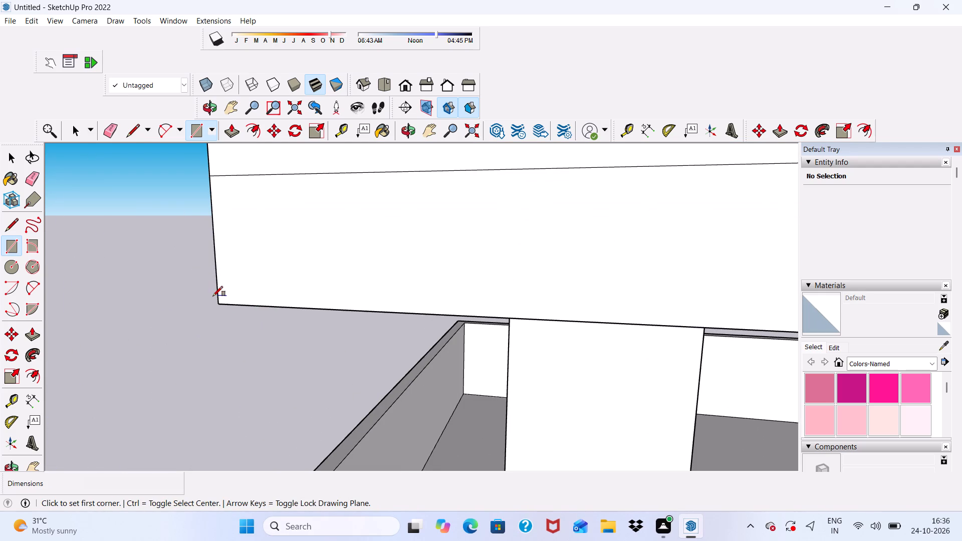
{"action": "left_click", "coordinate": [217, 303]}
{"action": "scroll", "coordinate": [215, 291], "scroll_direction": "down", "scroll_amount": 6}
{"action": "scroll", "coordinate": [250, 266], "scroll_direction": "down", "scroll_amount": 2}
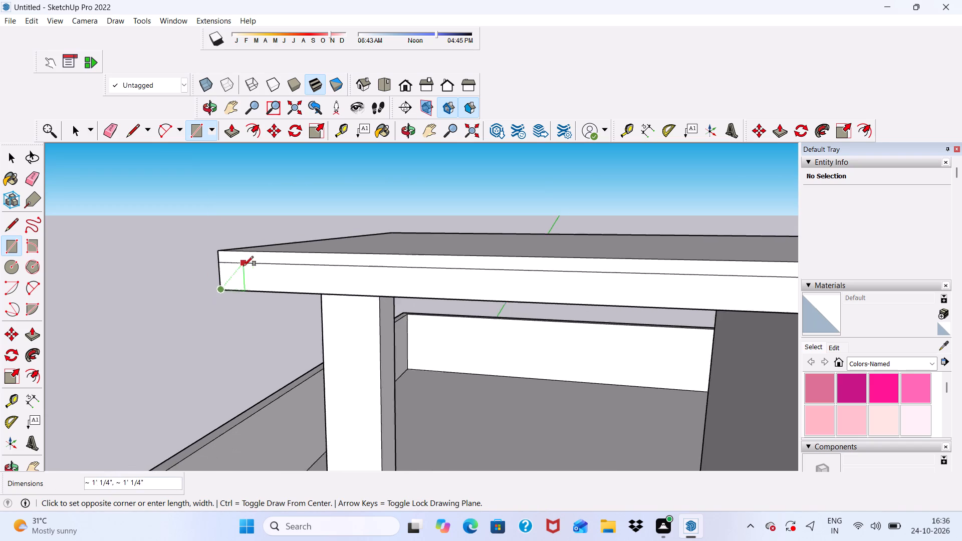
{"action": "scroll", "coordinate": [244, 266], "scroll_direction": "down", "scroll_amount": 16}
{"action": "scroll", "coordinate": [502, 263], "scroll_direction": "up", "scroll_amount": 5}
{"action": "scroll", "coordinate": [574, 260], "scroll_direction": "up", "scroll_amount": 5}
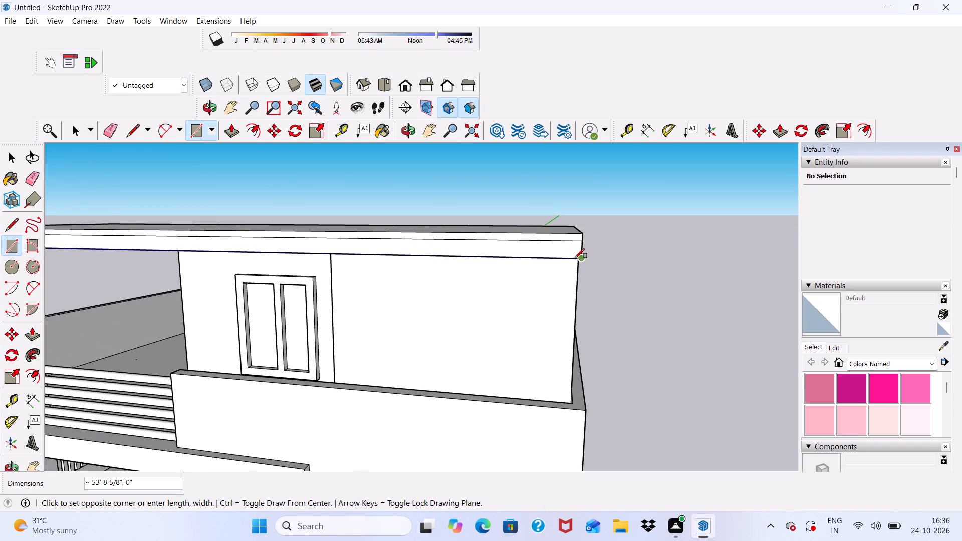
{"action": "scroll", "coordinate": [574, 249], "scroll_direction": "up", "scroll_amount": 8}
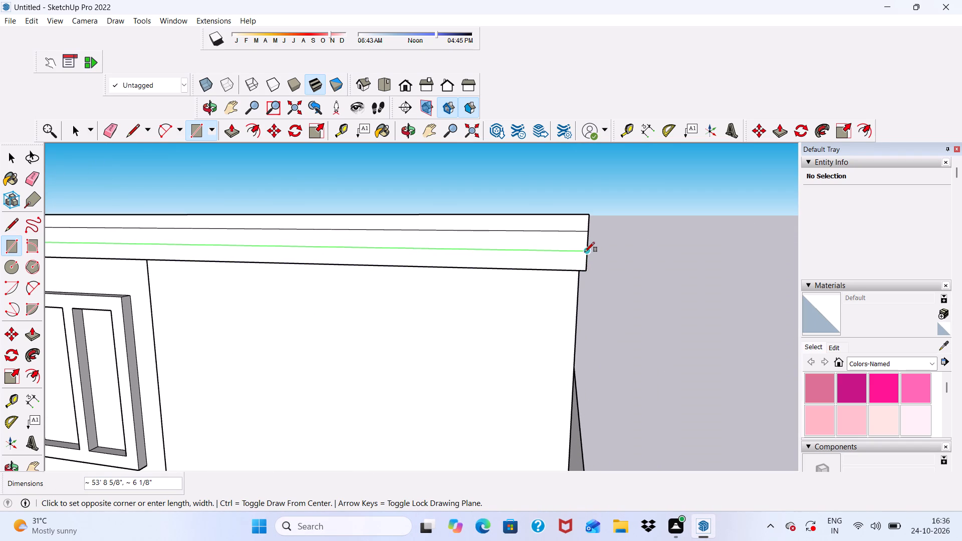
{"action": "left_click", "coordinate": [585, 252]}
{"action": "scroll", "coordinate": [562, 250], "scroll_direction": "down", "scroll_amount": 9}
{"action": "key", "text": "space"}
Push/Pull the bottom strip of the roof's front edge face outward 3".
{"action": "scroll", "coordinate": [344, 234], "scroll_direction": "up", "scroll_amount": 6}
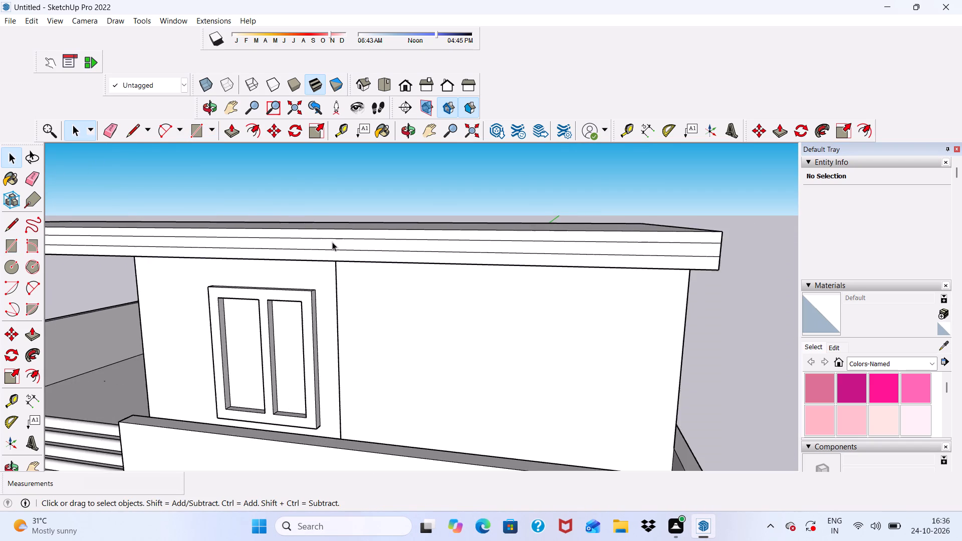
{"action": "scroll", "coordinate": [332, 242], "scroll_direction": "up", "scroll_amount": 3}
{"action": "left_click", "coordinate": [328, 261]}
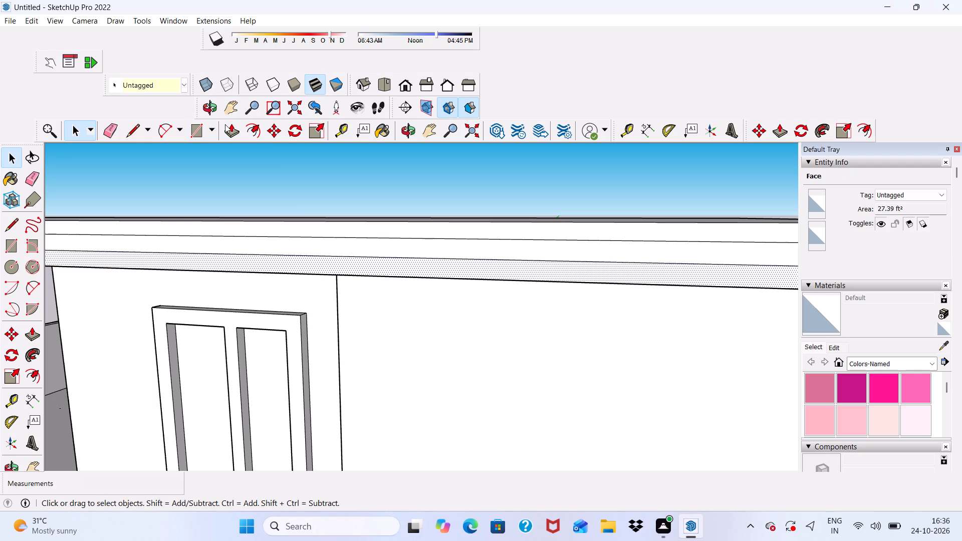
{"action": "left_click", "coordinate": [228, 127]}
{"action": "left_click", "coordinate": [267, 254]}
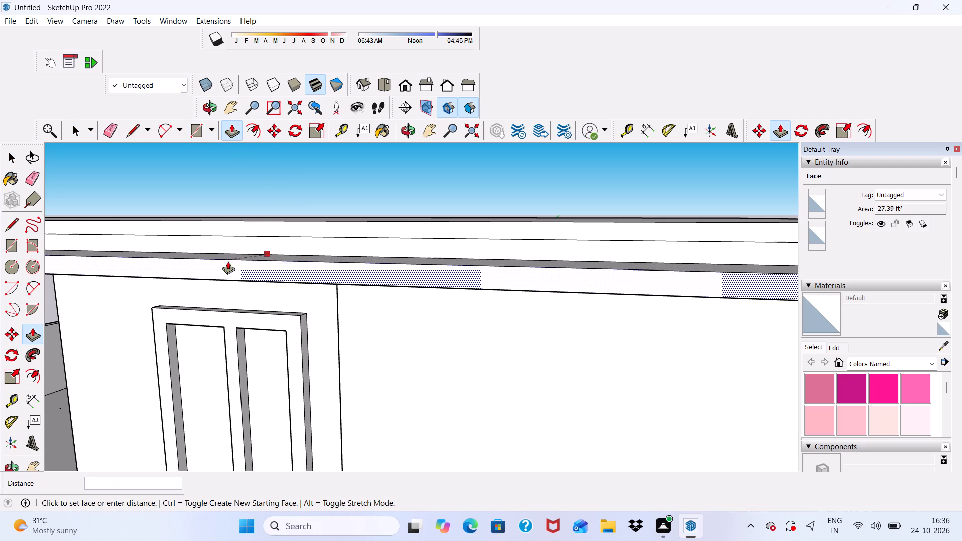
{"action": "type", "text": "3\""}
{"action": "key", "text": "Return"}
Push/Pull the bottom strip of the roof's front edge face outward another 3".
{"action": "scroll", "coordinate": [186, 278], "scroll_direction": "down", "scroll_amount": 5}
{"action": "middle_click_drag", "start_coordinate": [225, 264], "coordinate": [120, 355]}
{"action": "scroll", "coordinate": [225, 289], "scroll_direction": "up", "scroll_amount": 6}
{"action": "scroll", "coordinate": [240, 210], "scroll_direction": "down", "scroll_amount": 1}
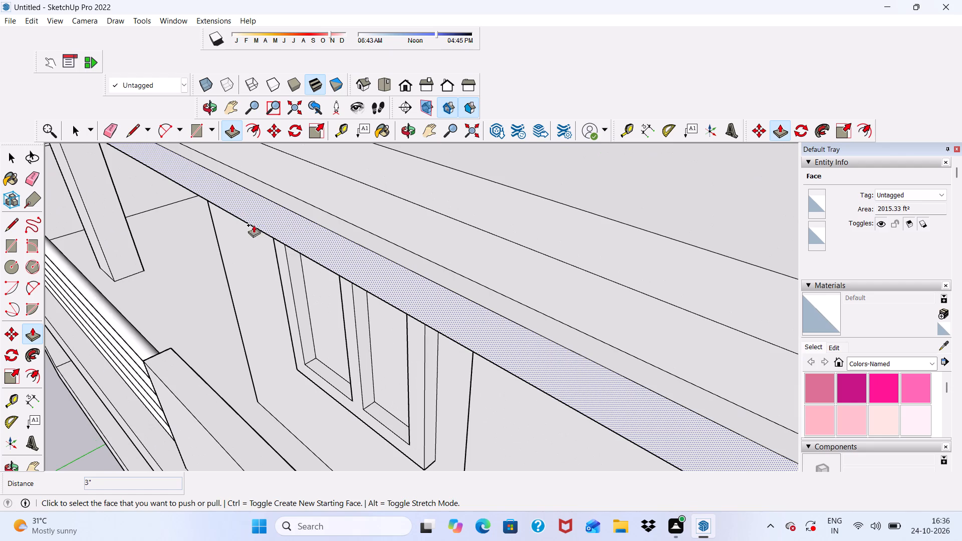
{"action": "left_click", "coordinate": [288, 224]}
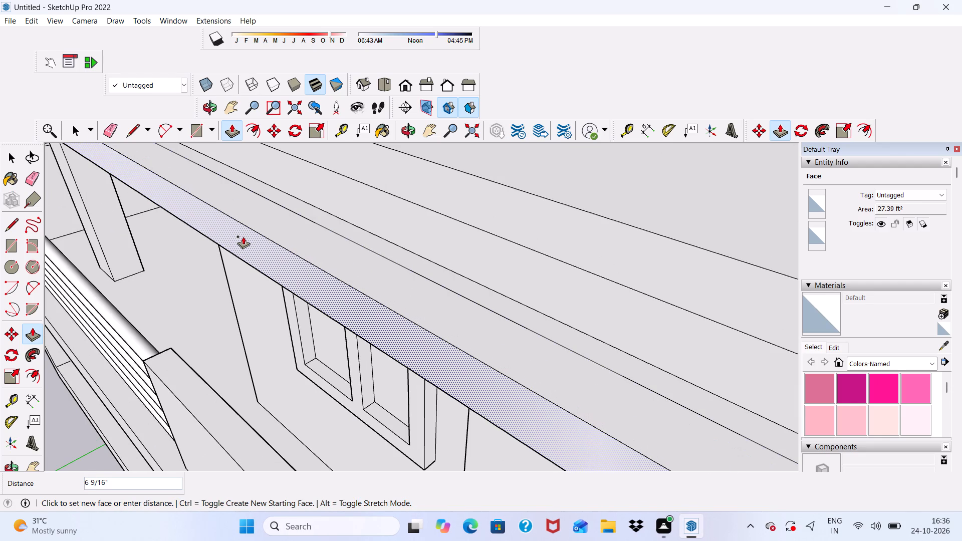
{"action": "type", "text": "3\""}
{"action": "key", "text": "Return"}
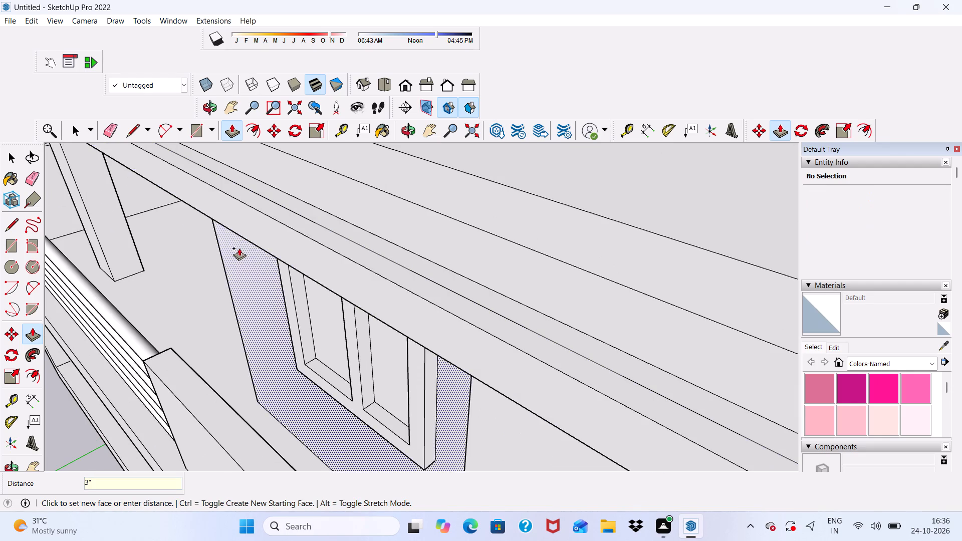
Erase the lengthwise seam on the upper surface of the roof edge's projecting bottom band.
{"action": "scroll", "coordinate": [237, 247], "scroll_direction": "down", "scroll_amount": 9}
{"action": "middle_click_drag", "start_coordinate": [237, 243], "coordinate": [285, 331]}
{"action": "scroll", "coordinate": [285, 331], "scroll_direction": "up", "scroll_amount": 2}
{"action": "scroll", "coordinate": [191, 410], "scroll_direction": "down", "scroll_amount": 1}
{"action": "scroll", "coordinate": [177, 420], "scroll_direction": "up", "scroll_amount": 4}
{"action": "scroll", "coordinate": [265, 221], "scroll_direction": "down", "scroll_amount": 3}
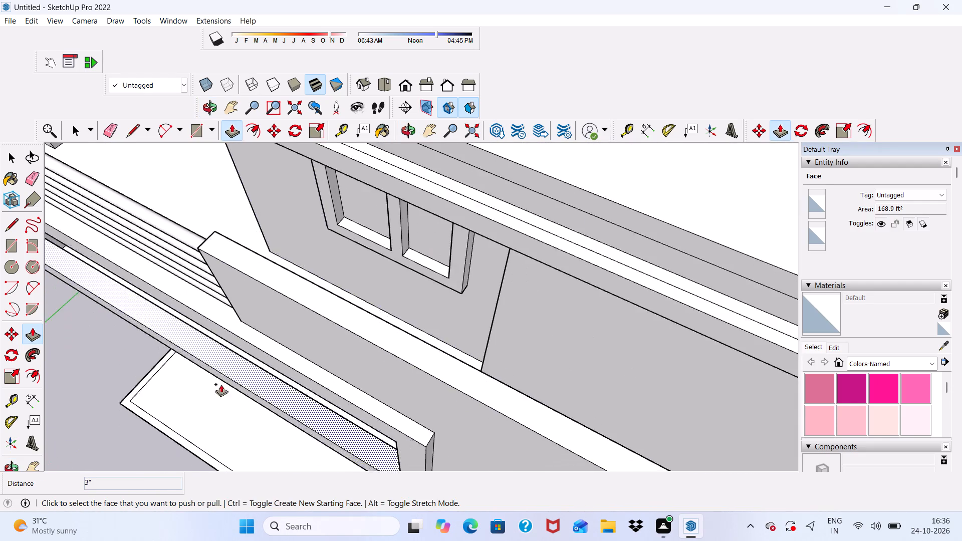
{"action": "scroll", "coordinate": [221, 384], "scroll_direction": "down", "scroll_amount": 4}
{"action": "scroll", "coordinate": [403, 258], "scroll_direction": "up", "scroll_amount": 5}
{"action": "scroll", "coordinate": [356, 293], "scroll_direction": "up", "scroll_amount": 4}
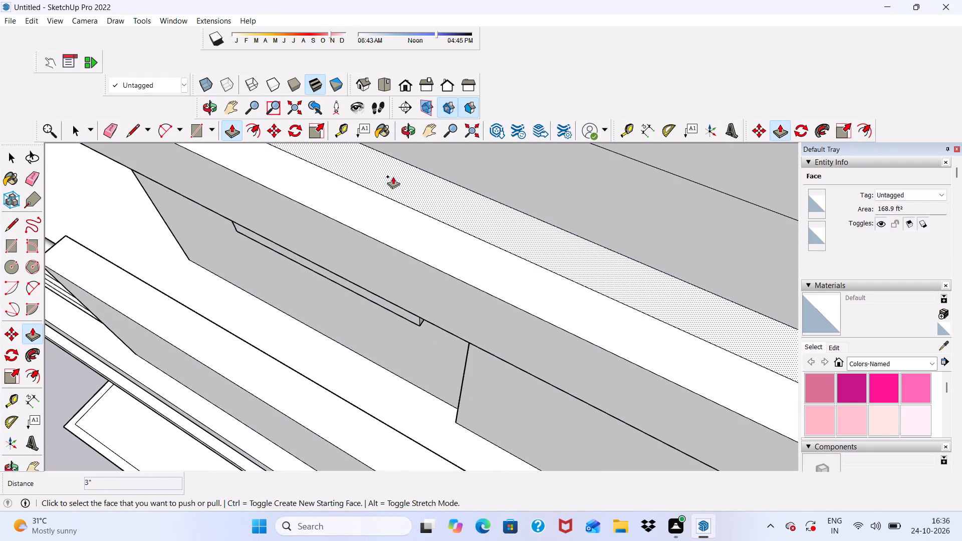
{"action": "left_click", "coordinate": [112, 126]}
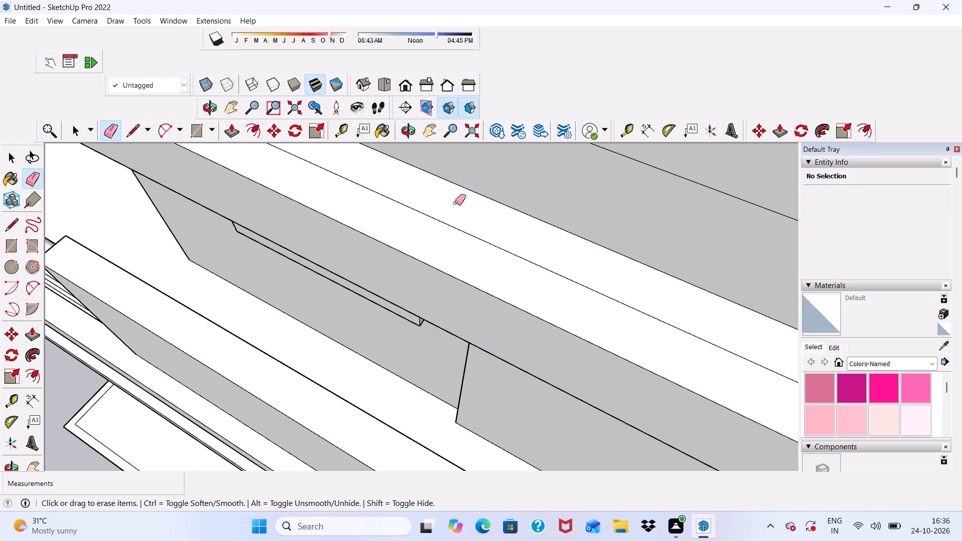
{"action": "left_click_drag", "start_coordinate": [455, 203], "coordinate": [446, 225]}
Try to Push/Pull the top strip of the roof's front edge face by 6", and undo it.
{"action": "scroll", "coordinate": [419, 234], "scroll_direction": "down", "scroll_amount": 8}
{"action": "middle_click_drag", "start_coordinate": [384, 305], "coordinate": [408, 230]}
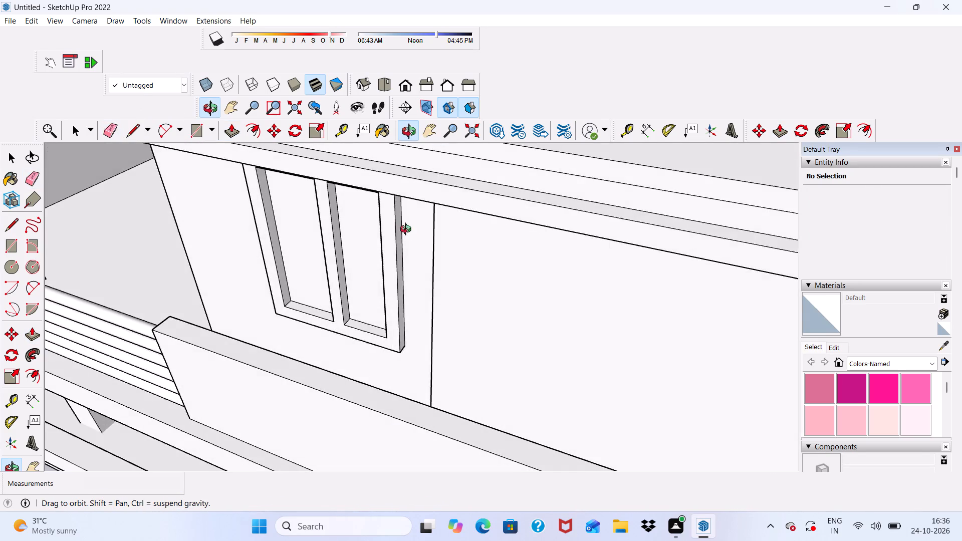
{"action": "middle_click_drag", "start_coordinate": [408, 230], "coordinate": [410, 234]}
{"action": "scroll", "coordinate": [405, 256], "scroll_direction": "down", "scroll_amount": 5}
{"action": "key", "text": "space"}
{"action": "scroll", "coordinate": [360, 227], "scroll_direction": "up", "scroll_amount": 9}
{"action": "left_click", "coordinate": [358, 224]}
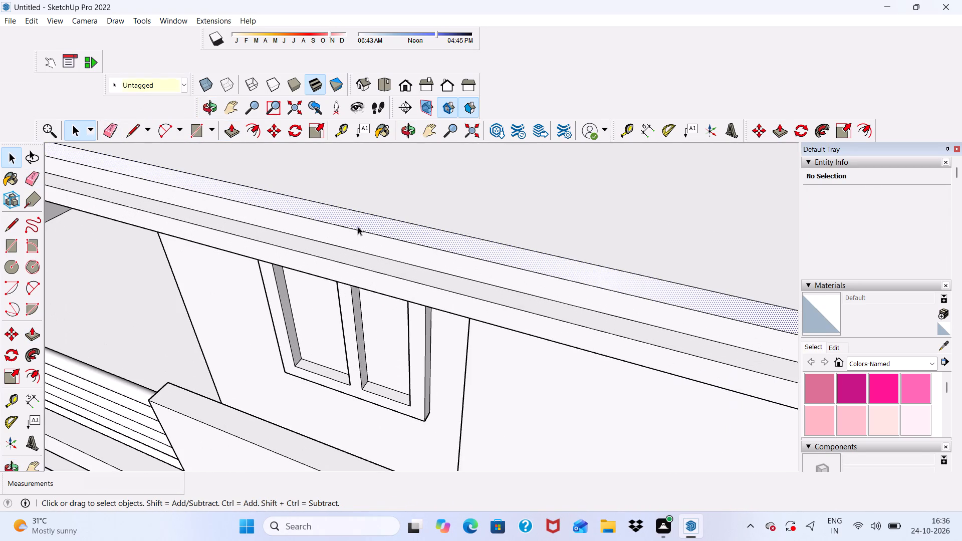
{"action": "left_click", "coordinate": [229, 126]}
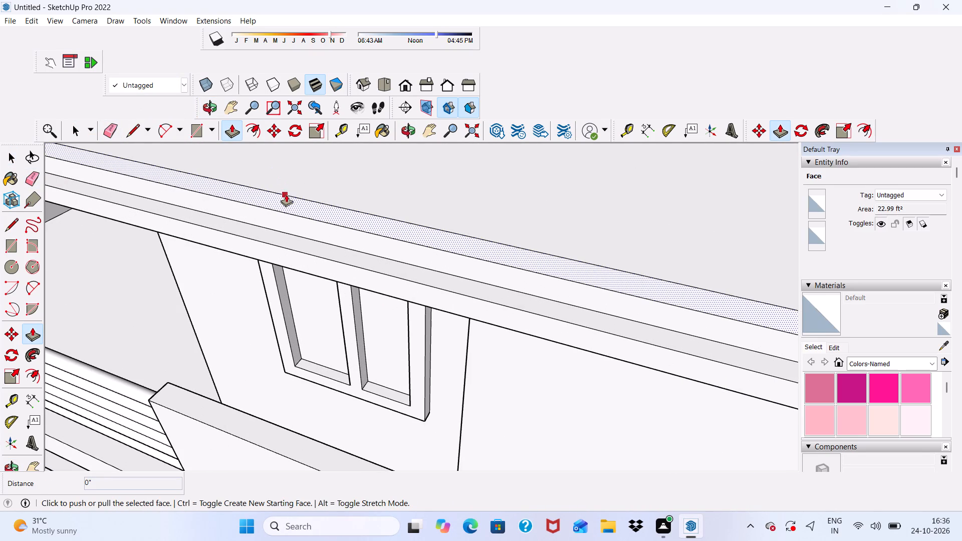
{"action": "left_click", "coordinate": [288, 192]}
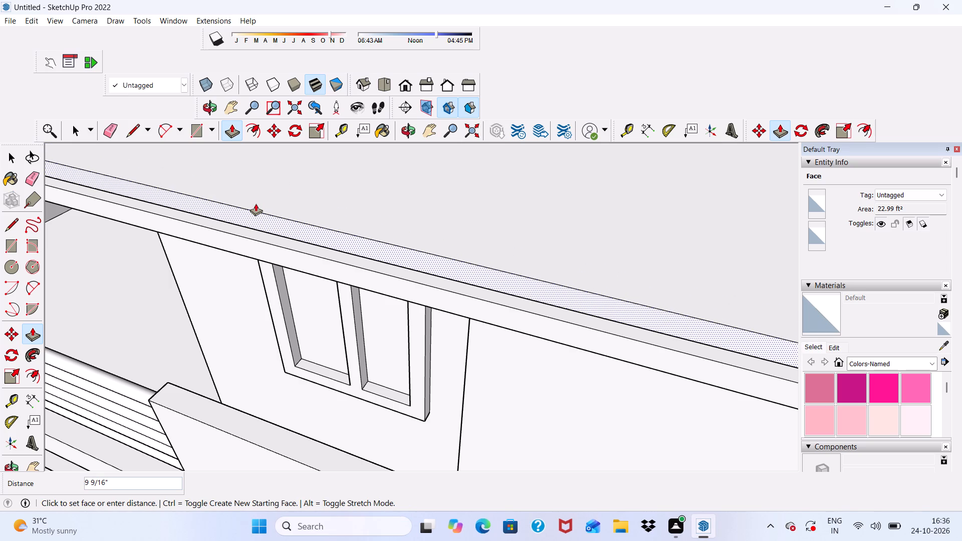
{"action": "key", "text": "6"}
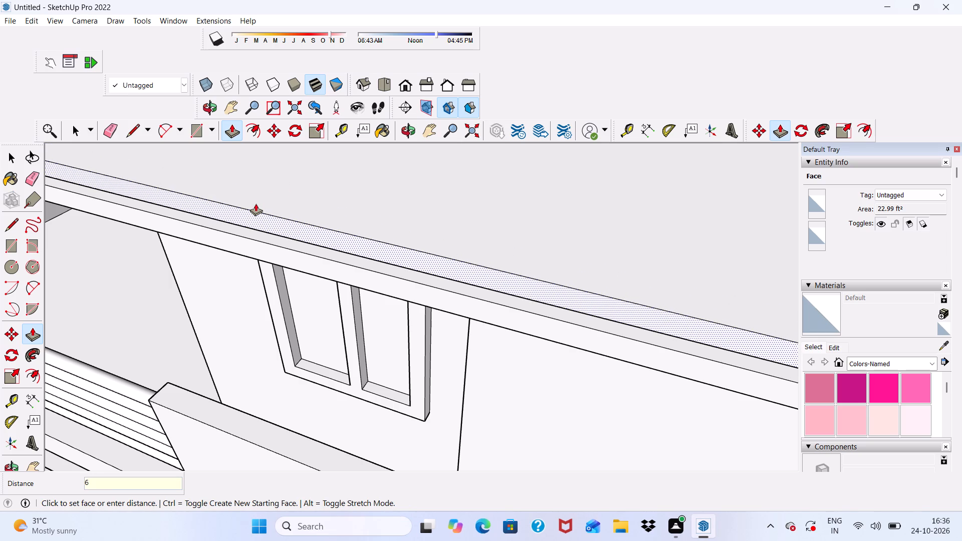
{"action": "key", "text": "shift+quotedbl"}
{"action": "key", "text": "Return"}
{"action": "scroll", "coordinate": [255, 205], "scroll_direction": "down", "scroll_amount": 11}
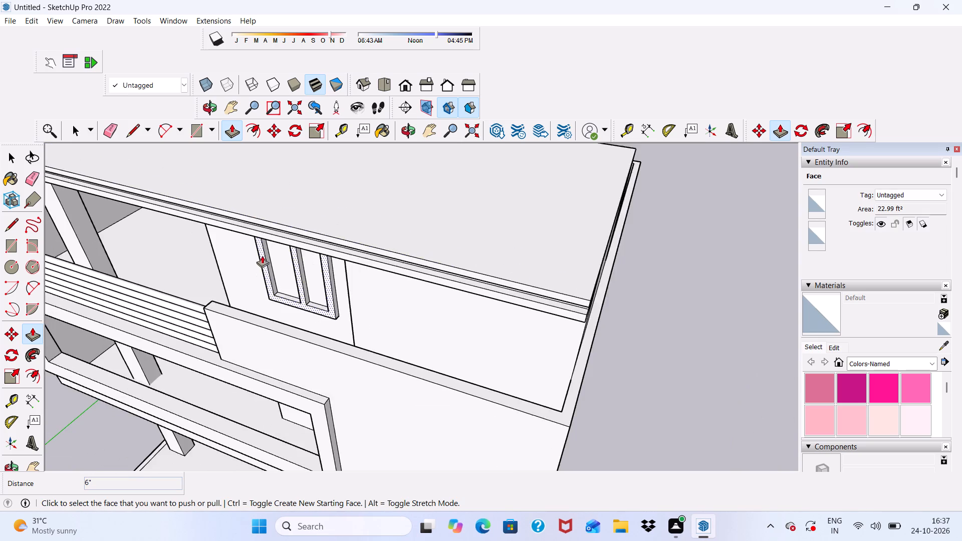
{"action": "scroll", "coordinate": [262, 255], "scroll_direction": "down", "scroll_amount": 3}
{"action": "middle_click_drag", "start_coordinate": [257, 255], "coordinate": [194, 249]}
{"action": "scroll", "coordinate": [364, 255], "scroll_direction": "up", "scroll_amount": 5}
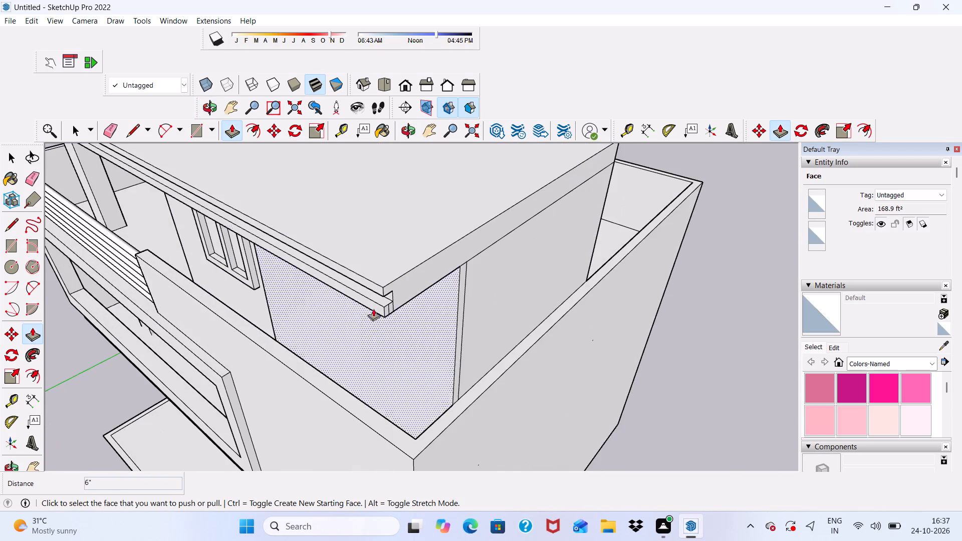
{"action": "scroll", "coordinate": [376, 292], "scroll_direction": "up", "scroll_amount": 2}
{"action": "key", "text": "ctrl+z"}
Push/Pull the top strip of the roof's front edge face outward 6".
{"action": "scroll", "coordinate": [376, 292], "scroll_direction": "up", "scroll_amount": 2}
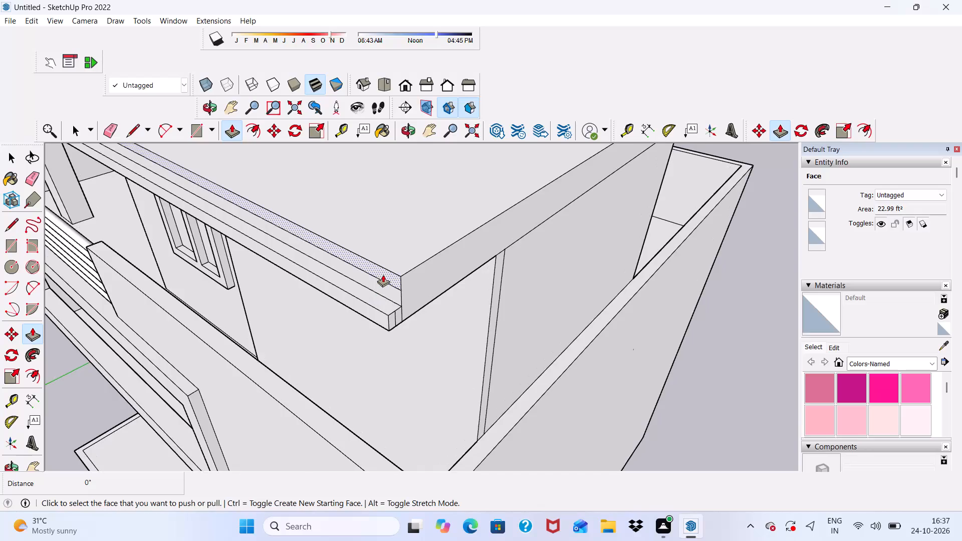
{"action": "left_click", "coordinate": [383, 275]}
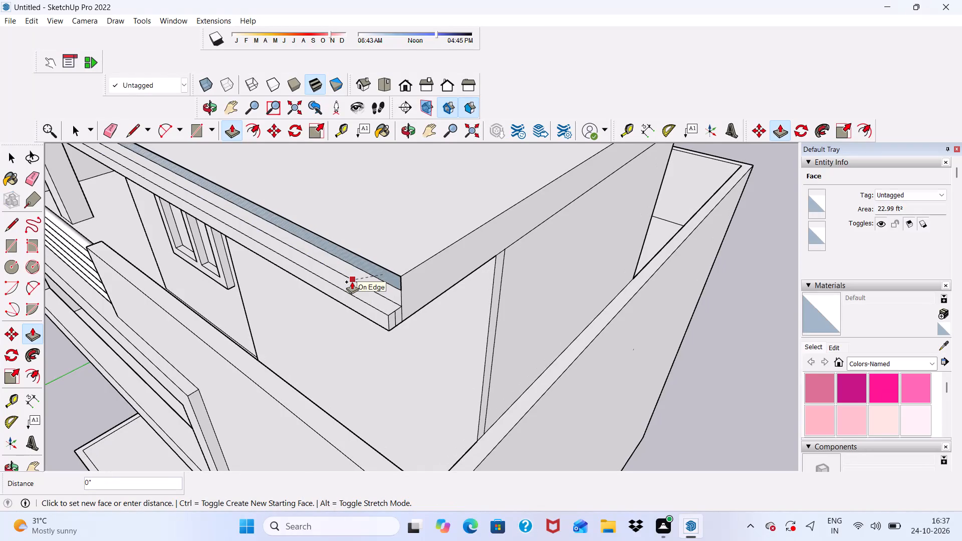
{"action": "key", "text": "6"}
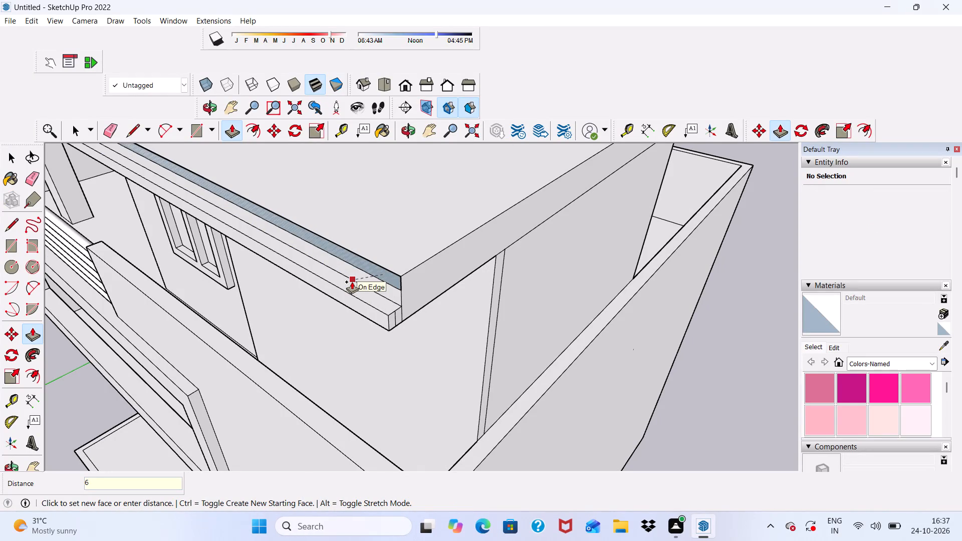
{"action": "key", "text": "shift+quotedbl"}
{"action": "key", "text": "Return"}
Push/Pull the end face of the top band at the roof corner sideways about 3 5/8".
{"action": "scroll", "coordinate": [366, 244], "scroll_direction": "down", "scroll_amount": 4}
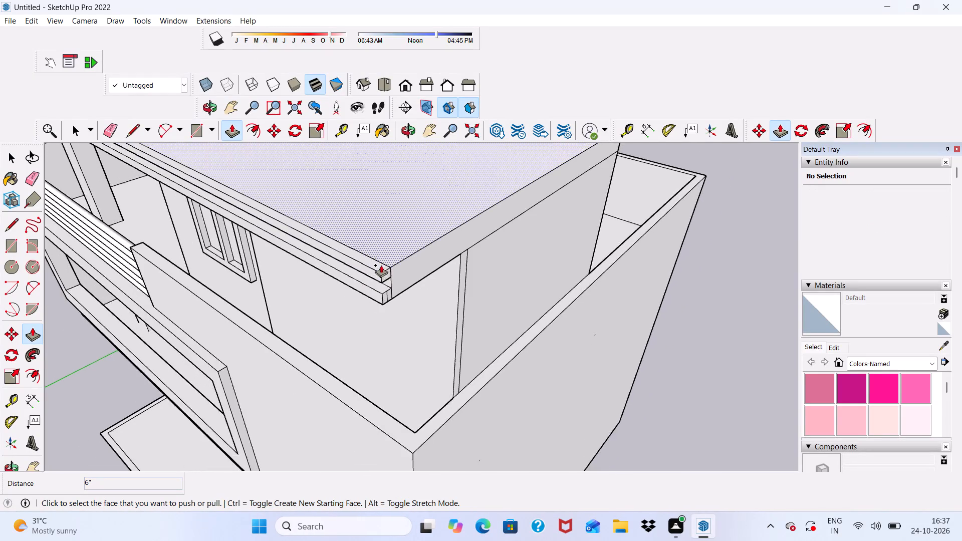
{"action": "scroll", "coordinate": [383, 275], "scroll_direction": "up", "scroll_amount": 10}
{"action": "left_click", "coordinate": [387, 272]}
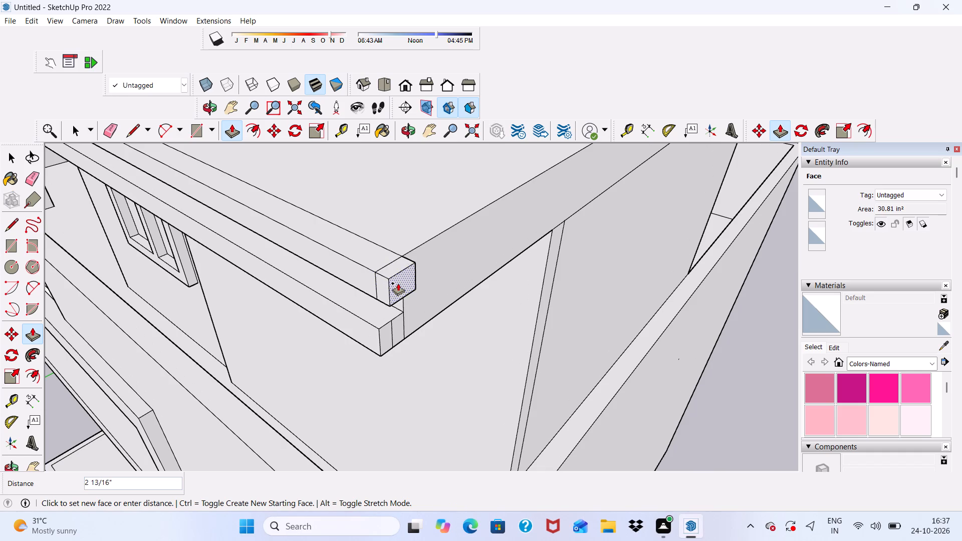
{"action": "left_click", "coordinate": [402, 285]}
Push/Pull the top band's return face along the roof's side edge to the rear corner, about 20' 6 1/8".
{"action": "middle_click_drag", "start_coordinate": [466, 275], "coordinate": [262, 295]}
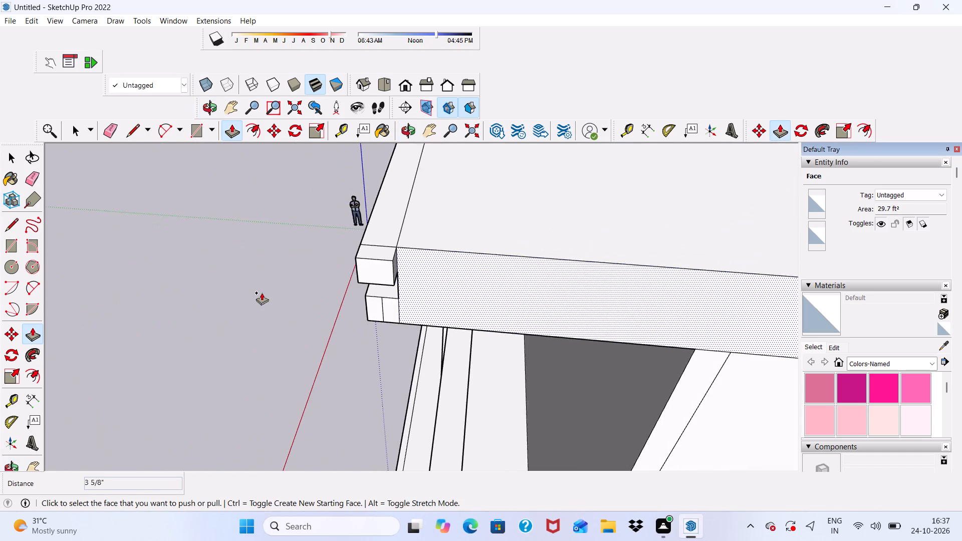
{"action": "scroll", "coordinate": [334, 252], "scroll_direction": "up", "scroll_amount": 4}
{"action": "scroll", "coordinate": [300, 246], "scroll_direction": "down", "scroll_amount": 15}
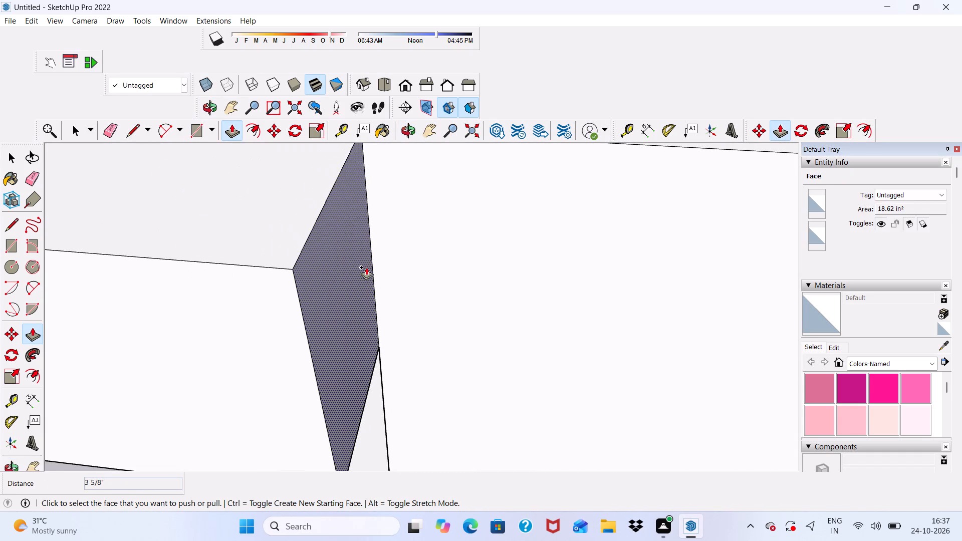
{"action": "scroll", "coordinate": [292, 268], "scroll_direction": "down", "scroll_amount": 9}
{"action": "scroll", "coordinate": [368, 273], "scroll_direction": "up", "scroll_amount": 3}
{"action": "left_click", "coordinate": [336, 269]}
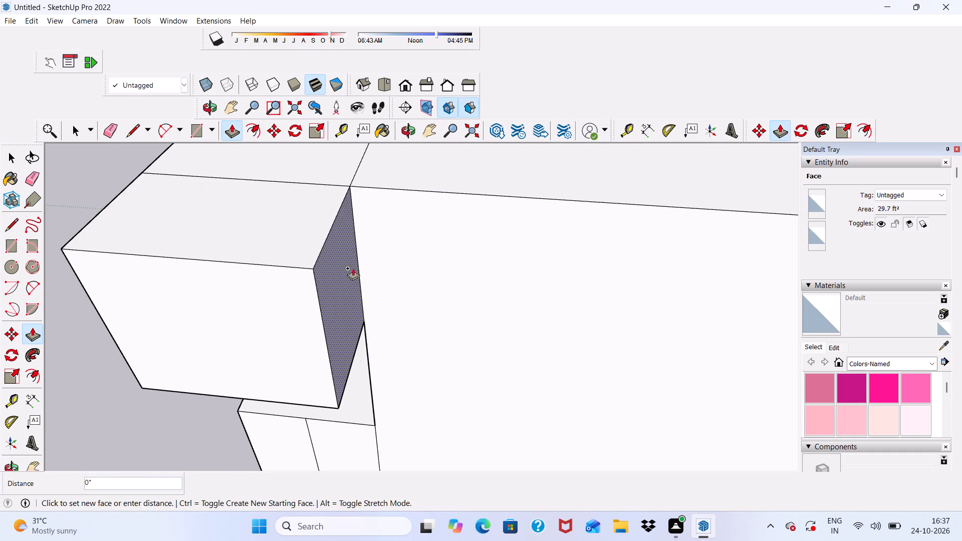
{"action": "scroll", "coordinate": [395, 264], "scroll_direction": "down", "scroll_amount": 15}
{"action": "scroll", "coordinate": [362, 243], "scroll_direction": "down", "scroll_amount": 12}
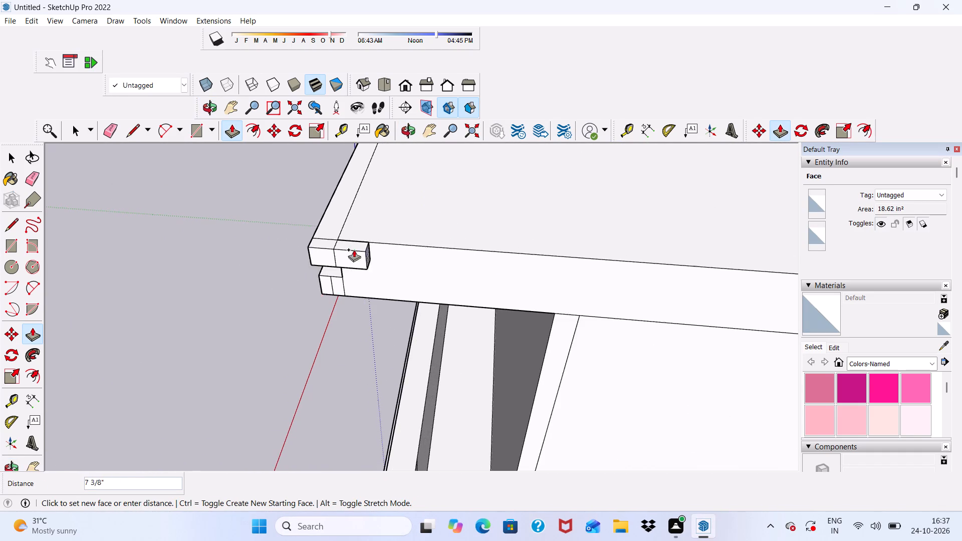
{"action": "scroll", "coordinate": [354, 249], "scroll_direction": "down", "scroll_amount": 8}
{"action": "scroll", "coordinate": [426, 246], "scroll_direction": "down", "scroll_amount": 6}
{"action": "scroll", "coordinate": [607, 265], "scroll_direction": "up", "scroll_amount": 14}
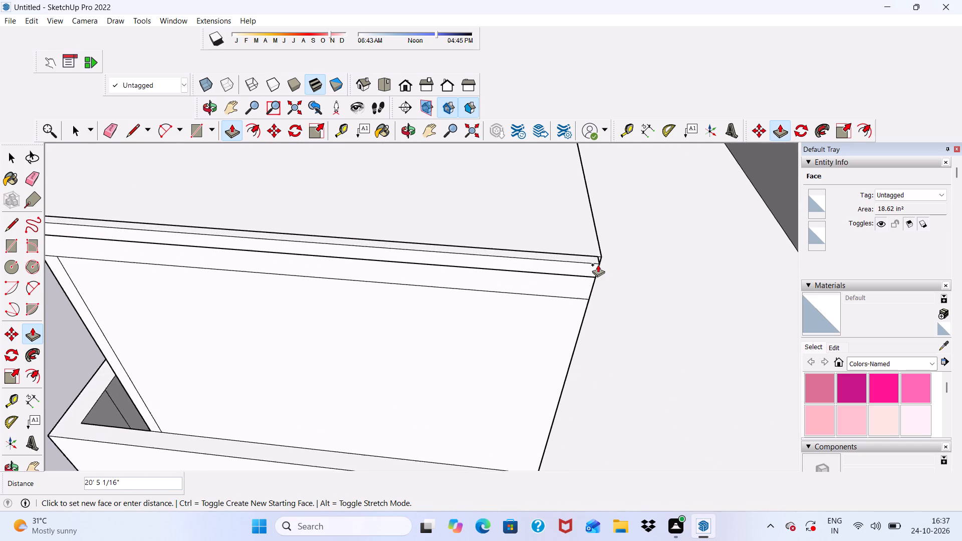
{"action": "scroll", "coordinate": [598, 264], "scroll_direction": "up", "scroll_amount": 1}
{"action": "left_click", "coordinate": [606, 257]}
Erase the vertical seam on the bottom band's end face at the roof's front corner.
{"action": "scroll", "coordinate": [576, 267], "scroll_direction": "down", "scroll_amount": 10}
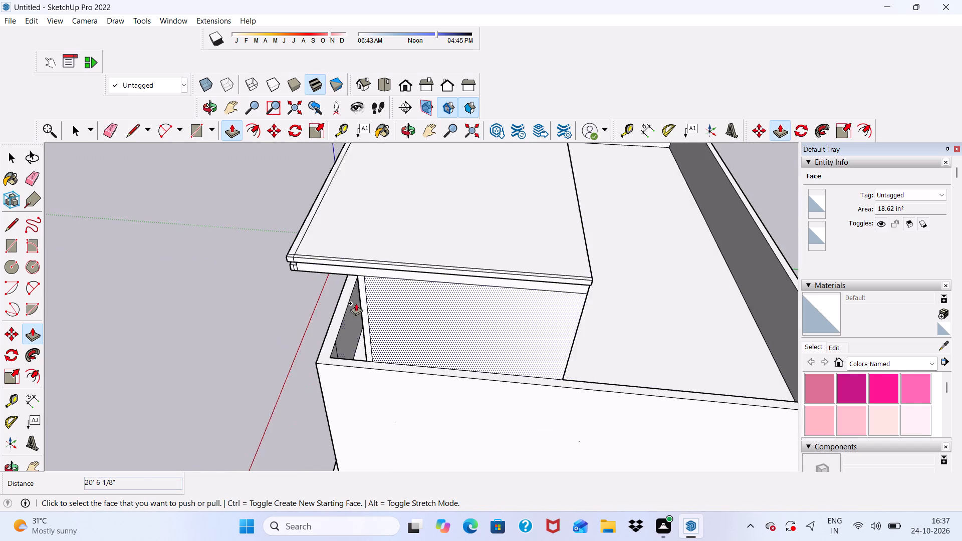
{"action": "scroll", "coordinate": [287, 281], "scroll_direction": "up", "scroll_amount": 6}
{"action": "scroll", "coordinate": [346, 242], "scroll_direction": "down", "scroll_amount": 4}
{"action": "scroll", "coordinate": [360, 246], "scroll_direction": "up", "scroll_amount": 11}
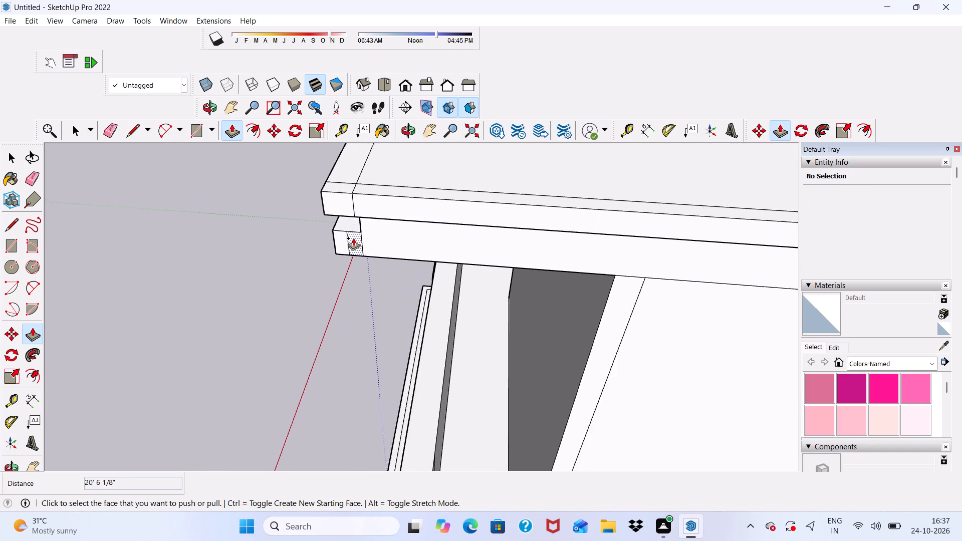
{"action": "scroll", "coordinate": [353, 238], "scroll_direction": "up", "scroll_amount": 4}
{"action": "middle_click_drag", "start_coordinate": [344, 239], "coordinate": [372, 235]}
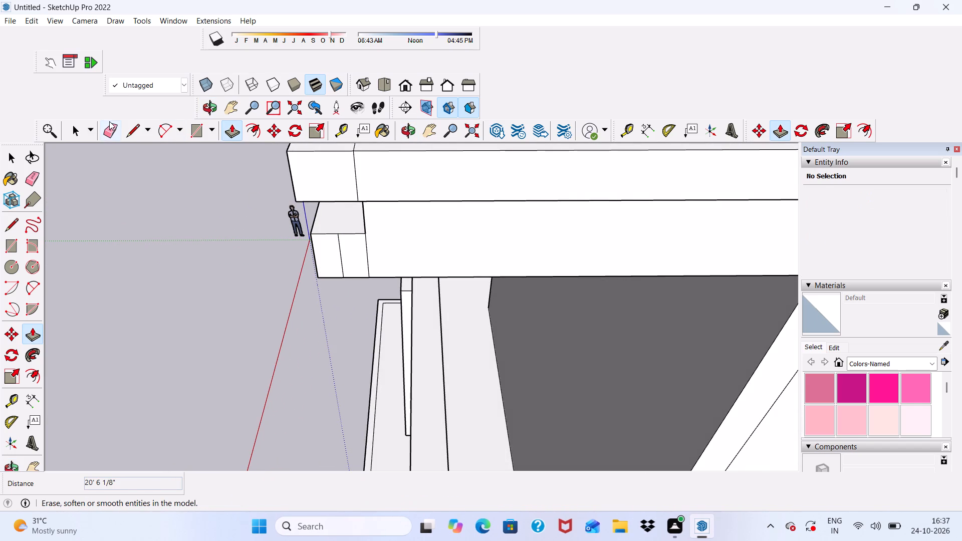
{"action": "left_click_drag", "start_coordinate": [109, 121], "coordinate": [112, 137]}
{"action": "left_click_drag", "start_coordinate": [329, 258], "coordinate": [338, 260]}
{"action": "left_click", "coordinate": [339, 260]}
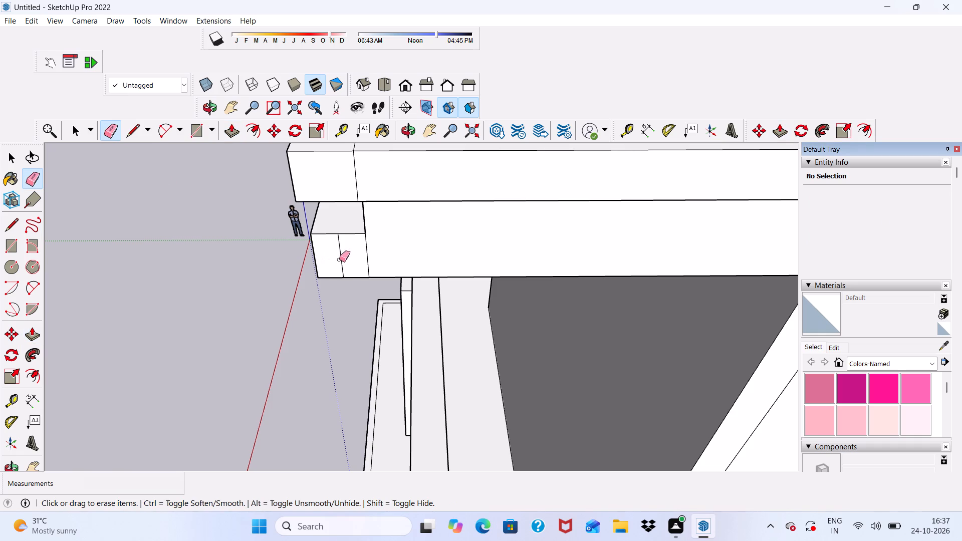
{"action": "left_click", "coordinate": [339, 259]}
{"action": "scroll", "coordinate": [339, 257], "scroll_direction": "up", "scroll_amount": 2}
{"action": "left_click_drag", "start_coordinate": [337, 247], "coordinate": [337, 250]}
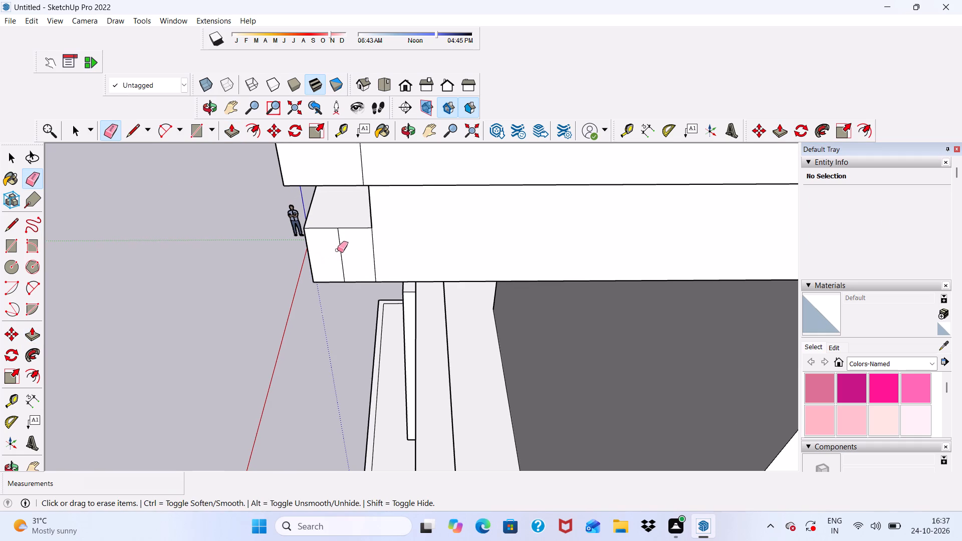
{"action": "left_click_drag", "start_coordinate": [337, 250], "coordinate": [341, 257]}
{"action": "left_click", "coordinate": [341, 257]}
{"action": "scroll", "coordinate": [341, 255], "scroll_direction": "down", "scroll_amount": 4}
{"action": "key", "text": "space"}
{"action": "left_click", "coordinate": [339, 255]}
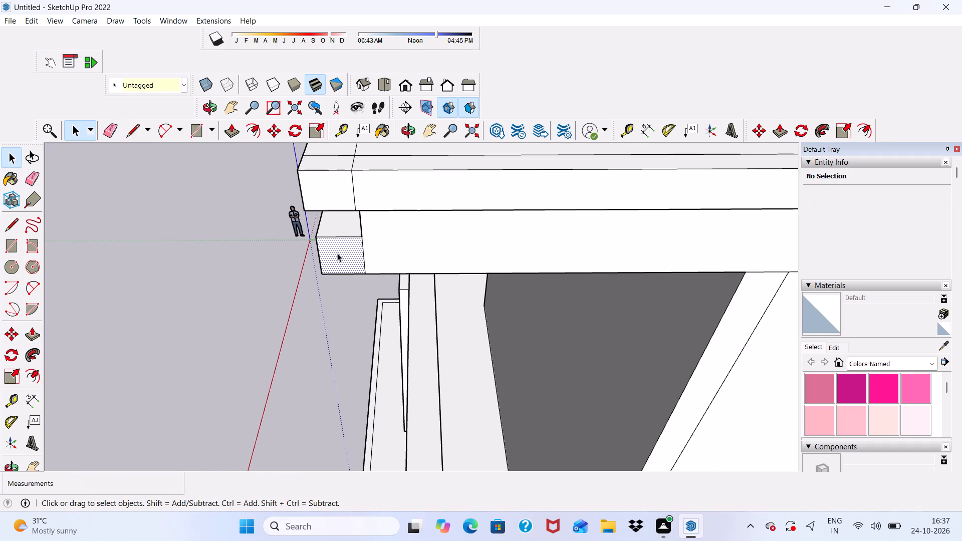
Erase the leftover seams on the top band's vertical faces and upper surface at the roof's front corner.
{"action": "scroll", "coordinate": [230, 206], "scroll_direction": "down", "scroll_amount": 8}
{"action": "middle_click", "coordinate": [281, 258]}
{"action": "scroll", "coordinate": [276, 232], "scroll_direction": "up", "scroll_amount": 18}
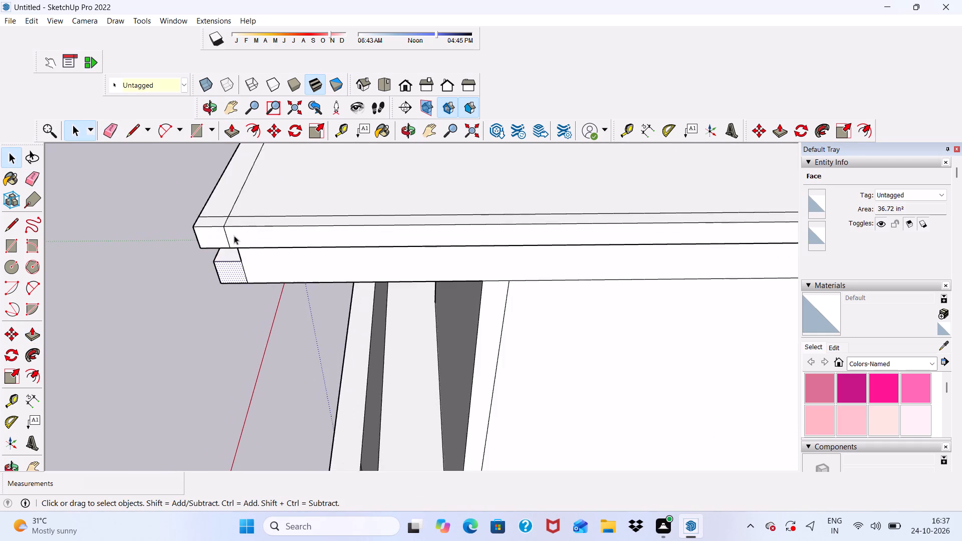
{"action": "middle_click_drag", "start_coordinate": [234, 235], "coordinate": [469, 80]}
{"action": "scroll", "coordinate": [234, 235], "scroll_direction": "up", "scroll_amount": 1}
{"action": "scroll", "coordinate": [209, 203], "scroll_direction": "up", "scroll_amount": 3}
{"action": "scroll", "coordinate": [239, 192], "scroll_direction": "down", "scroll_amount": 2}
{"action": "middle_click_drag", "start_coordinate": [244, 193], "coordinate": [179, 324]}
{"action": "scroll", "coordinate": [178, 219], "scroll_direction": "up", "scroll_amount": 4}
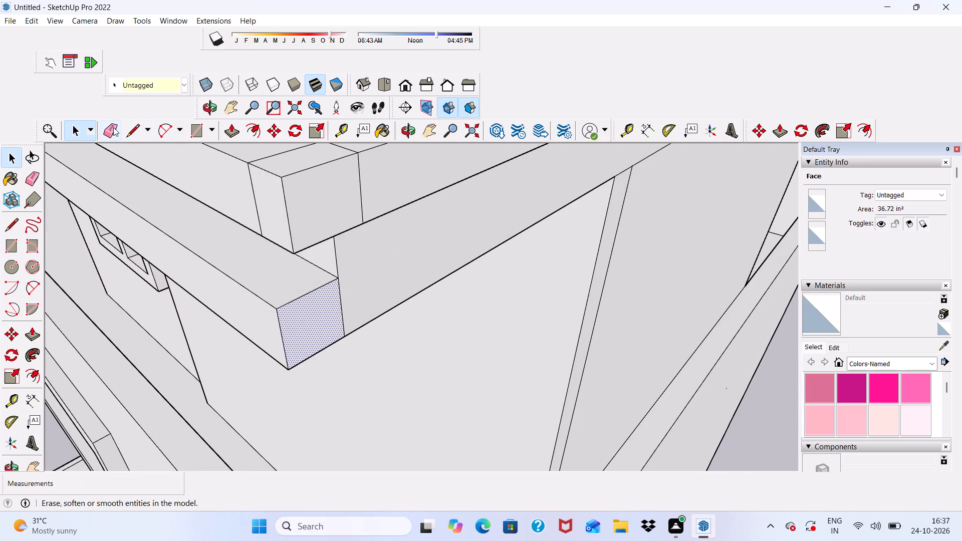
{"action": "left_click", "coordinate": [113, 127]}
{"action": "scroll", "coordinate": [262, 164], "scroll_direction": "down", "scroll_amount": 1}
{"action": "scroll", "coordinate": [297, 162], "scroll_direction": "up", "scroll_amount": 1}
{"action": "left_click_drag", "start_coordinate": [283, 149], "coordinate": [282, 159]}
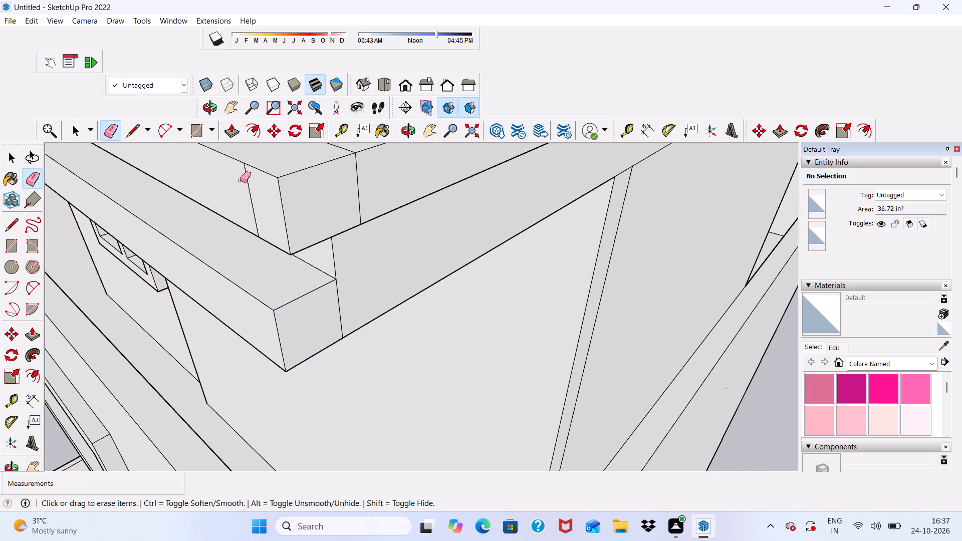
{"action": "left_click_drag", "start_coordinate": [241, 180], "coordinate": [256, 200]}
{"action": "left_click_drag", "start_coordinate": [337, 183], "coordinate": [359, 188]}
{"action": "scroll", "coordinate": [351, 187], "scroll_direction": "down", "scroll_amount": 6}
{"action": "scroll", "coordinate": [338, 170], "scroll_direction": "up", "scroll_amount": 2}
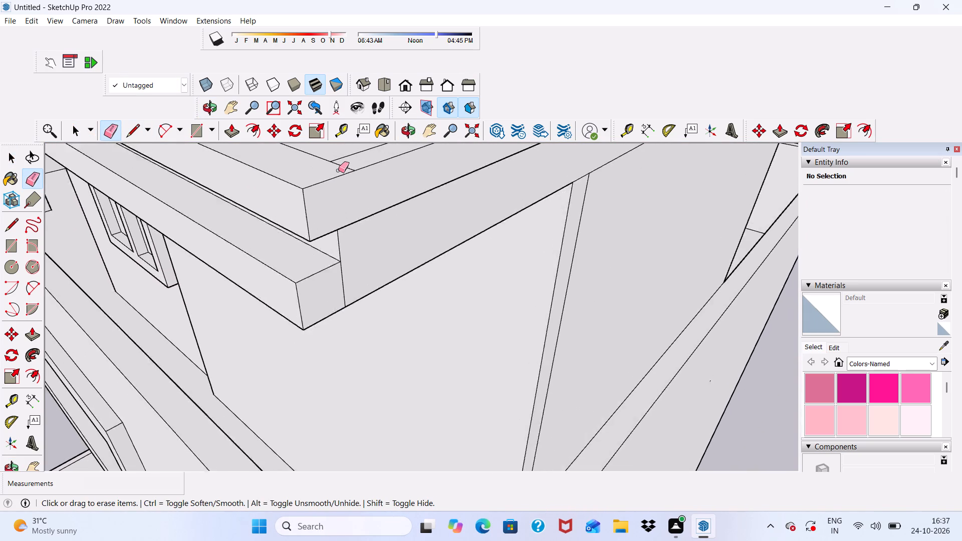
{"action": "scroll", "coordinate": [338, 170], "scroll_direction": "up", "scroll_amount": 2}
{"action": "left_click_drag", "start_coordinate": [341, 164], "coordinate": [339, 169]}
Erase the leftover seams on the underside of the top band at the roof's front corner.
{"action": "scroll", "coordinate": [284, 167], "scroll_direction": "down", "scroll_amount": 10}
{"action": "middle_click_drag", "start_coordinate": [314, 233], "coordinate": [310, 58]}
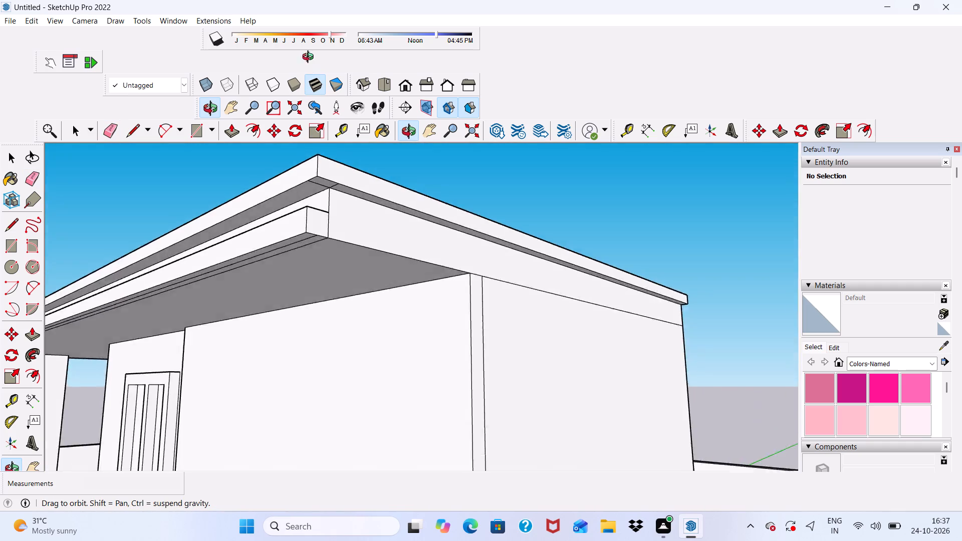
{"action": "middle_click_drag", "start_coordinate": [310, 58], "coordinate": [411, 105]}
{"action": "scroll", "coordinate": [356, 181], "scroll_direction": "up", "scroll_amount": 9}
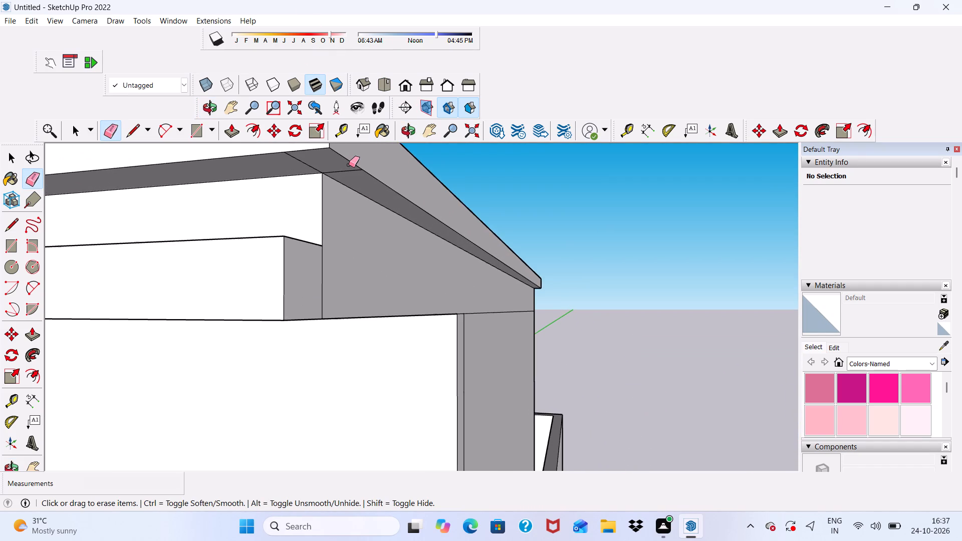
{"action": "scroll", "coordinate": [346, 167], "scroll_direction": "up", "scroll_amount": 4}
{"action": "left_click_drag", "start_coordinate": [341, 168], "coordinate": [343, 178]}
{"action": "left_click_drag", "start_coordinate": [292, 158], "coordinate": [280, 166]}
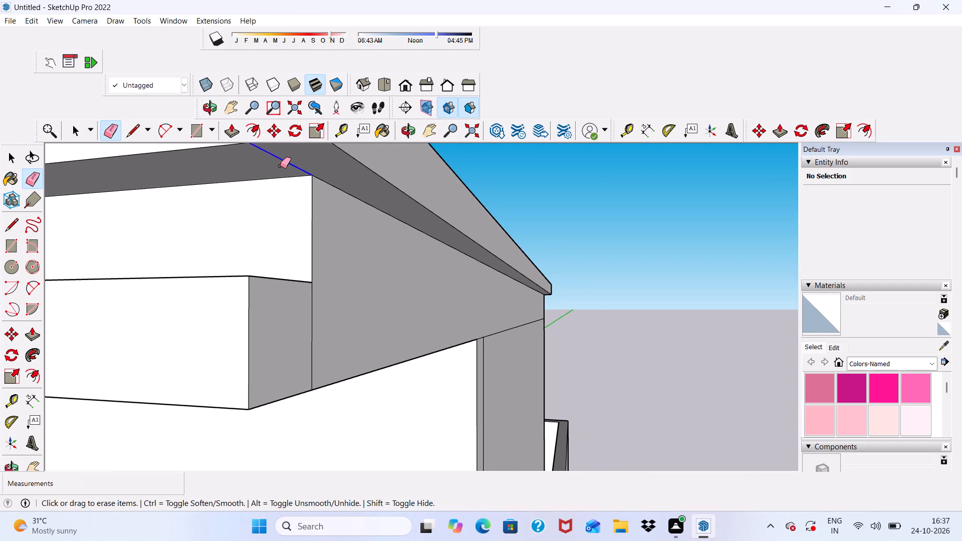
{"action": "left_click_drag", "start_coordinate": [280, 166], "coordinate": [279, 166]}
{"action": "scroll", "coordinate": [278, 166], "scroll_direction": "down", "scroll_amount": 5}
{"action": "key", "text": "space"}
Push/Pull the bottom band's end face at the roof's front corner sideways about 3 3/4".
{"action": "middle_click_drag", "start_coordinate": [320, 240], "coordinate": [222, 274]}
{"action": "scroll", "coordinate": [222, 274], "scroll_direction": "up", "scroll_amount": 3}
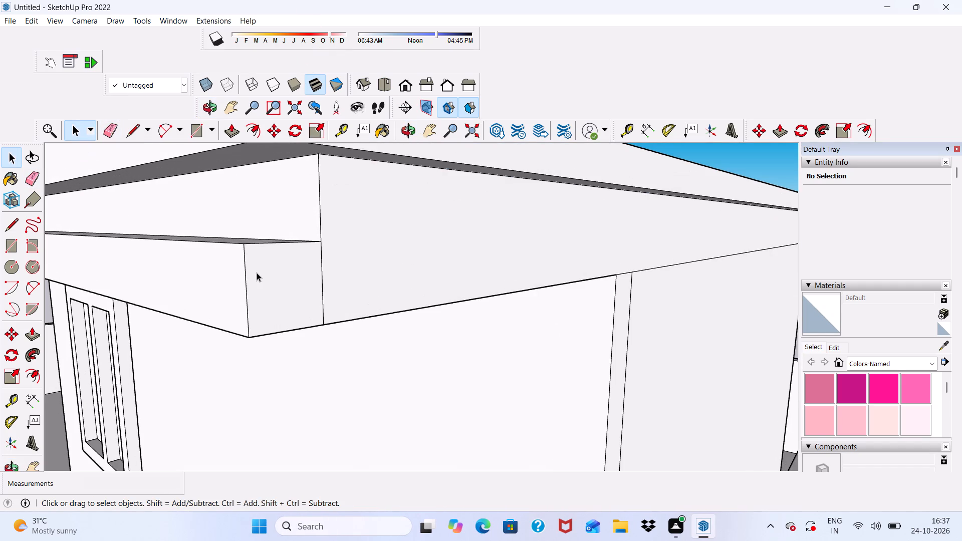
{"action": "left_click", "coordinate": [257, 273]}
{"action": "scroll", "coordinate": [216, 249], "scroll_direction": "down", "scroll_amount": 2}
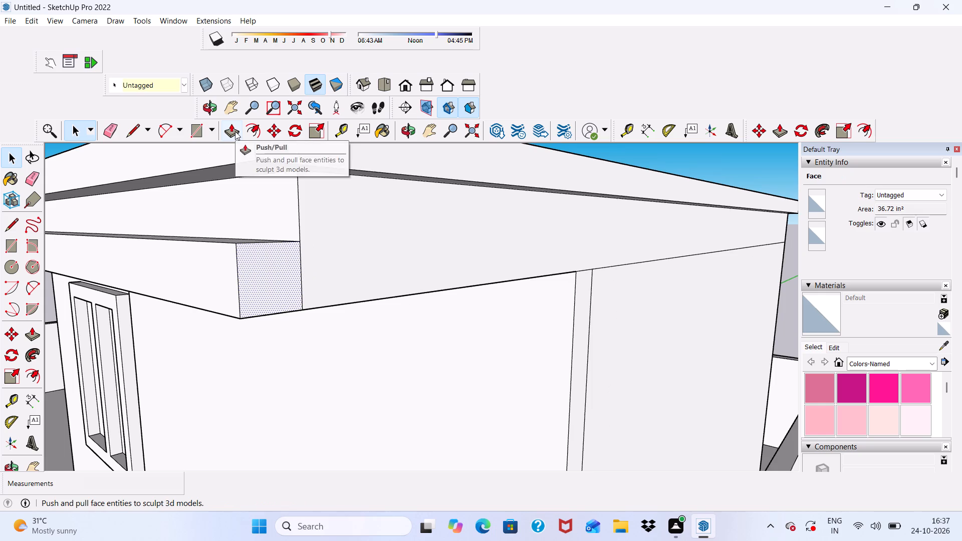
{"action": "left_click", "coordinate": [234, 131]}
{"action": "scroll", "coordinate": [279, 273], "scroll_direction": "up", "scroll_amount": 2}
{"action": "scroll", "coordinate": [267, 263], "scroll_direction": "down", "scroll_amount": 1}
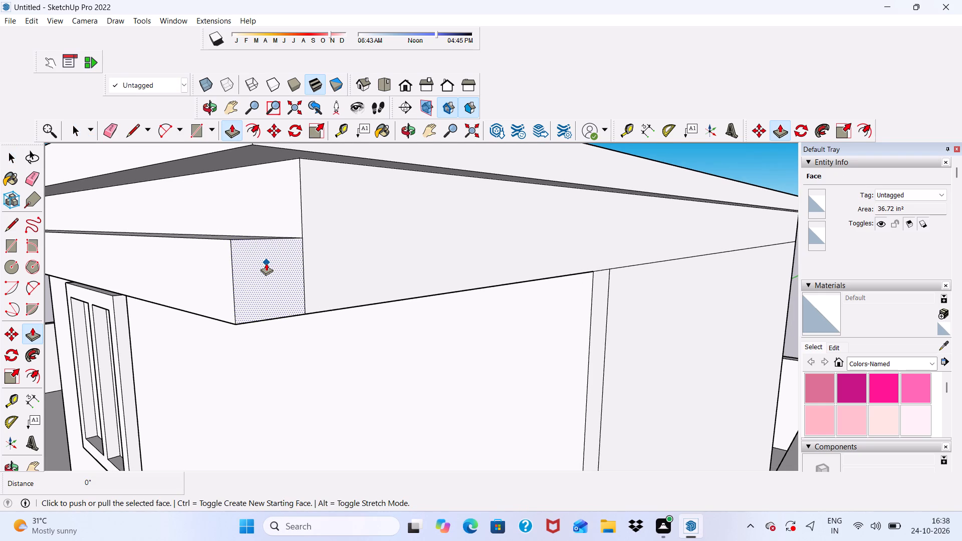
{"action": "left_click", "coordinate": [258, 262]}
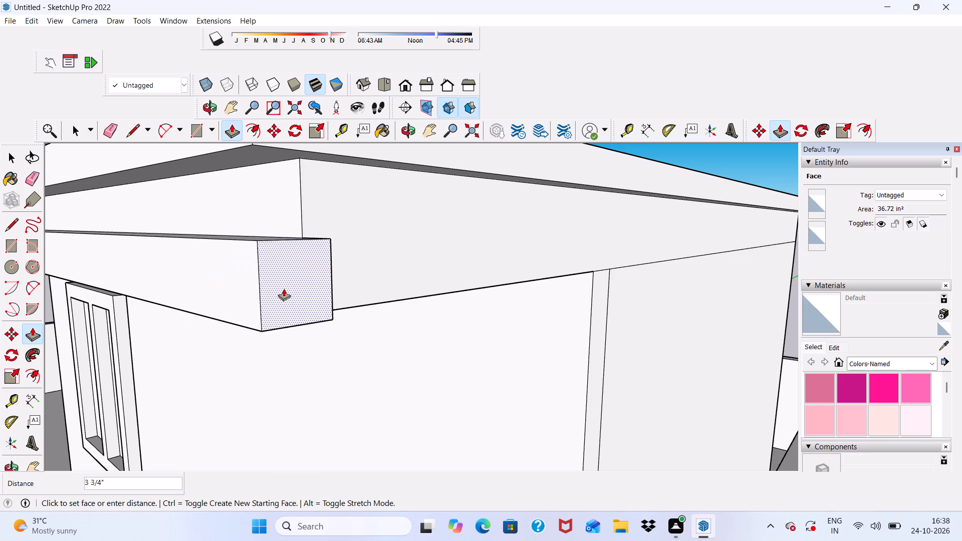
{"action": "left_click", "coordinate": [284, 288]}
Push/Pull the bottom band's return face along the roof's side edge to the rear corner, about 20' 6 1/8".
{"action": "middle_click_drag", "start_coordinate": [336, 284], "coordinate": [43, 322]}
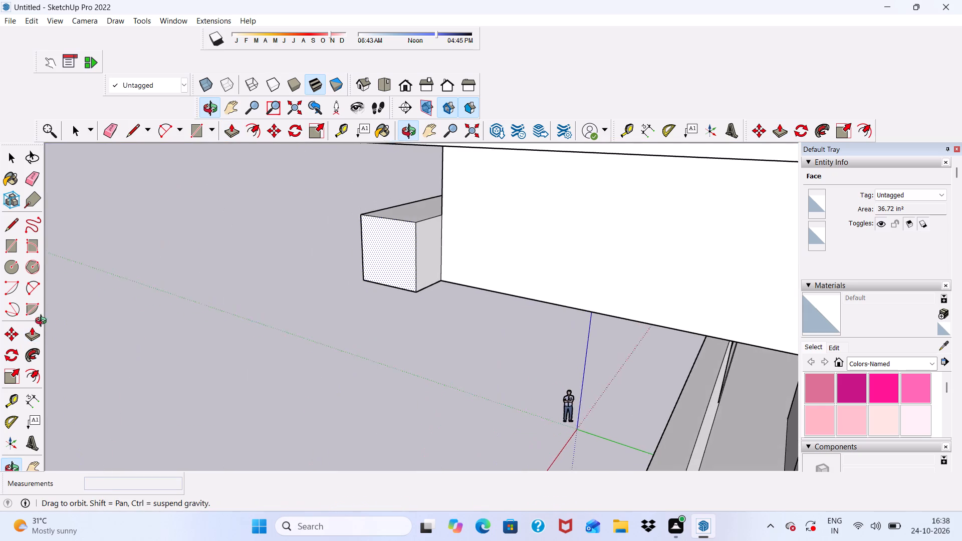
{"action": "middle_click_drag", "start_coordinate": [43, 322], "coordinate": [39, 327]}
{"action": "scroll", "coordinate": [440, 240], "scroll_direction": "up", "scroll_amount": 5}
{"action": "key", "text": "space"}
{"action": "left_click", "coordinate": [419, 251]}
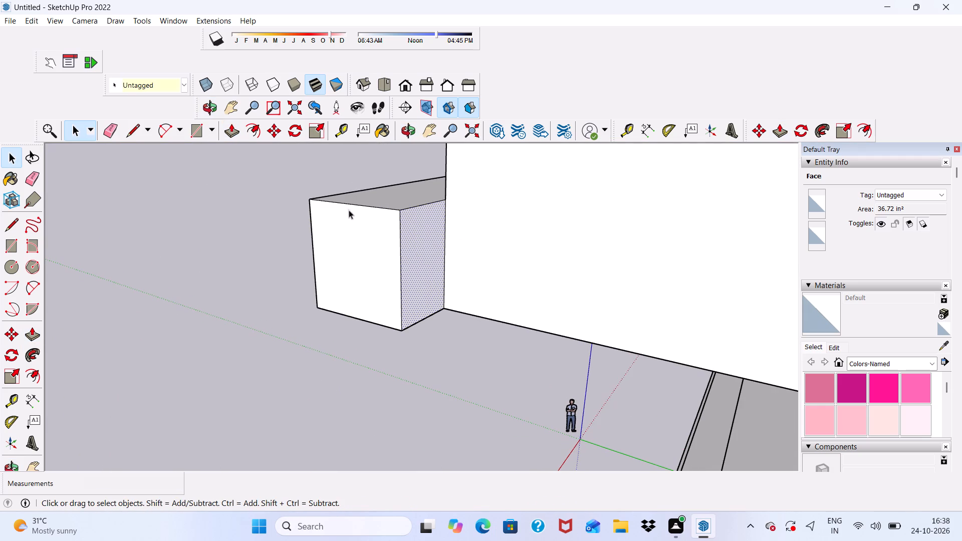
{"action": "left_click", "coordinate": [235, 128]}
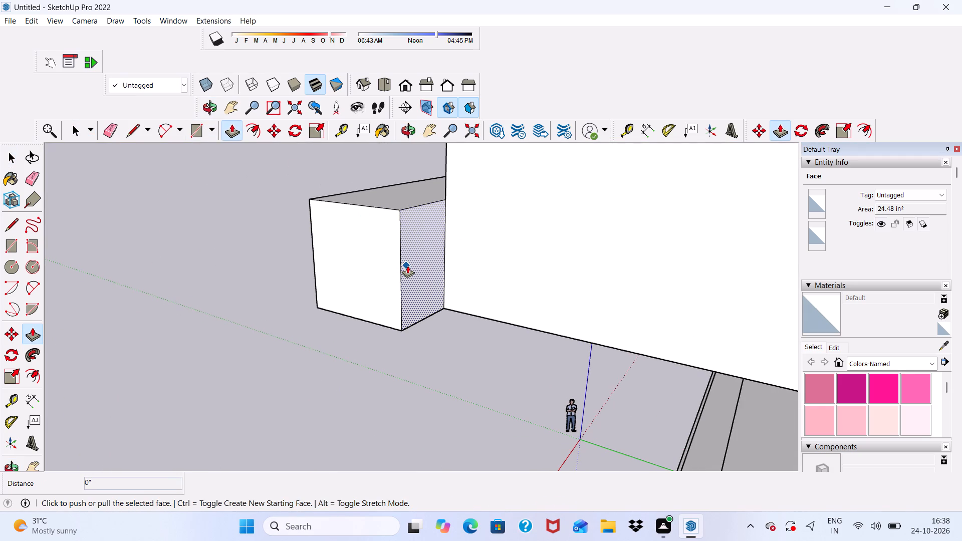
{"action": "left_click", "coordinate": [407, 265]}
{"action": "scroll", "coordinate": [452, 301], "scroll_direction": "down", "scroll_amount": 11}
{"action": "scroll", "coordinate": [351, 218], "scroll_direction": "down", "scroll_amount": 9}
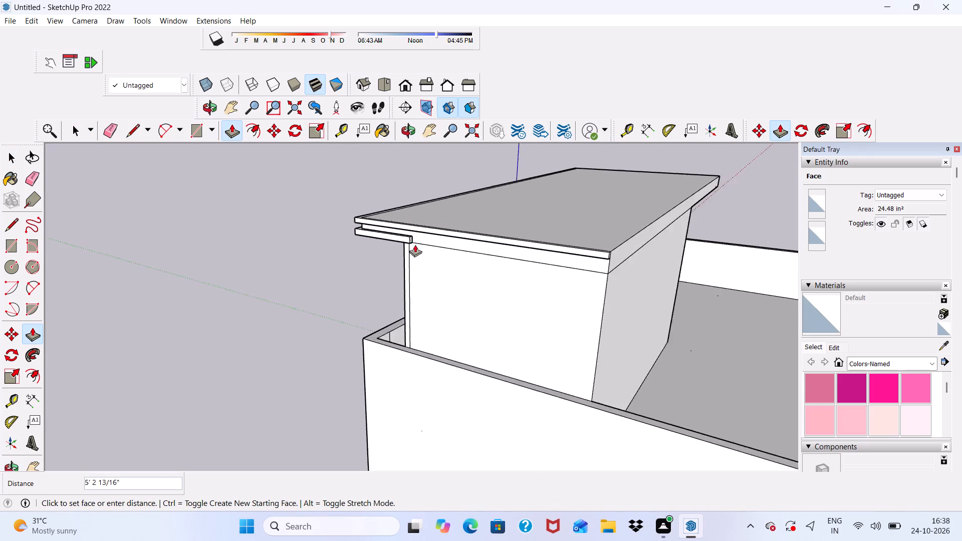
{"action": "scroll", "coordinate": [588, 260], "scroll_direction": "up", "scroll_amount": 8}
{"action": "left_click", "coordinate": [582, 251]}
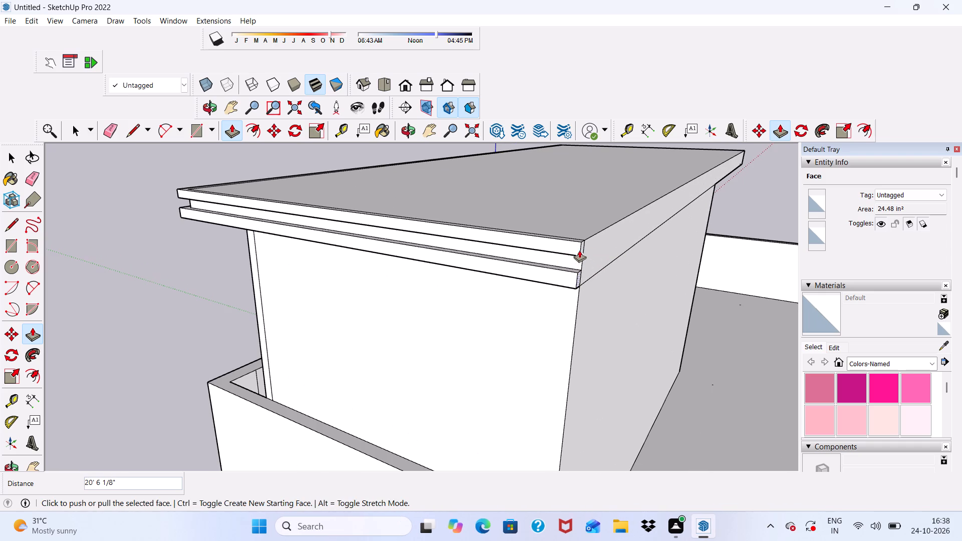
Erase the vertical seam on the bottom band's end face at the roof's opposite front corner, above the balcony railing.
{"action": "scroll", "coordinate": [423, 263], "scroll_direction": "down", "scroll_amount": 4}
{"action": "middle_click_drag", "start_coordinate": [415, 274], "coordinate": [953, 213]}
{"action": "scroll", "coordinate": [474, 222], "scroll_direction": "down", "scroll_amount": 8}
{"action": "scroll", "coordinate": [250, 199], "scroll_direction": "up", "scroll_amount": 4}
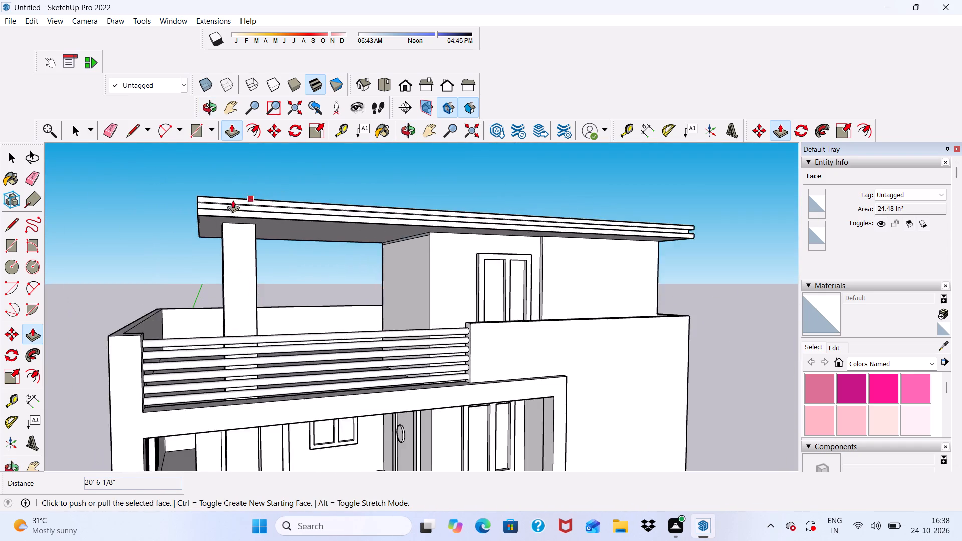
{"action": "scroll", "coordinate": [233, 200], "scroll_direction": "up", "scroll_amount": 5}
{"action": "middle_click_drag", "start_coordinate": [160, 216], "coordinate": [344, 260]}
{"action": "scroll", "coordinate": [554, 290], "scroll_direction": "up", "scroll_amount": 6}
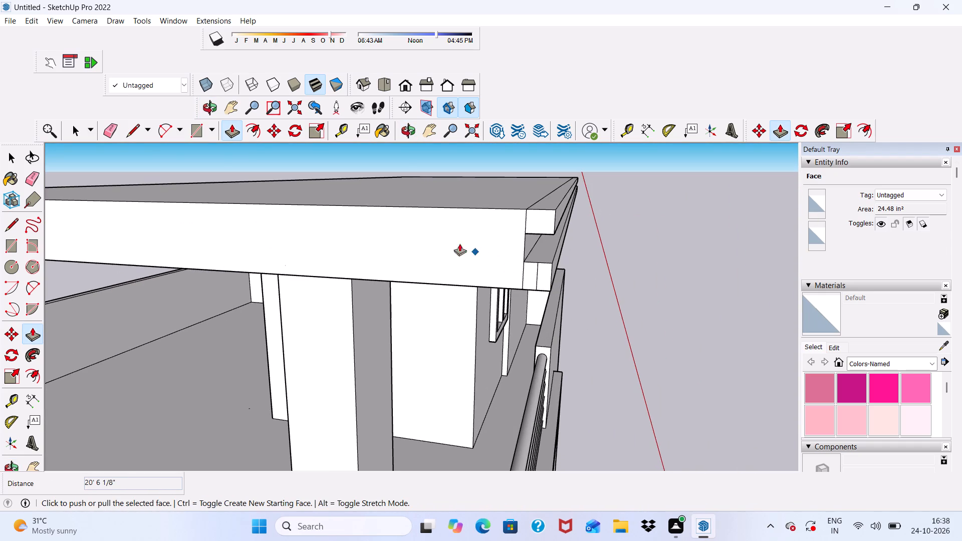
{"action": "key", "text": "space"}
{"action": "left_click", "coordinate": [114, 131]}
{"action": "scroll", "coordinate": [634, 325], "scroll_direction": "up", "scroll_amount": 3}
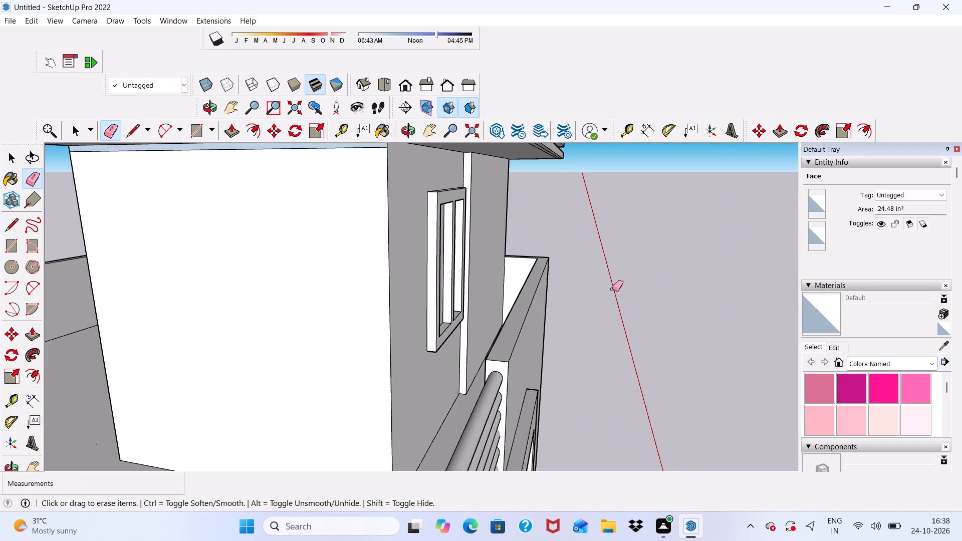
{"action": "scroll", "coordinate": [453, 256], "scroll_direction": "up", "scroll_amount": 1}
{"action": "scroll", "coordinate": [435, 258], "scroll_direction": "down", "scroll_amount": 8}
{"action": "scroll", "coordinate": [420, 237], "scroll_direction": "up", "scroll_amount": 10}
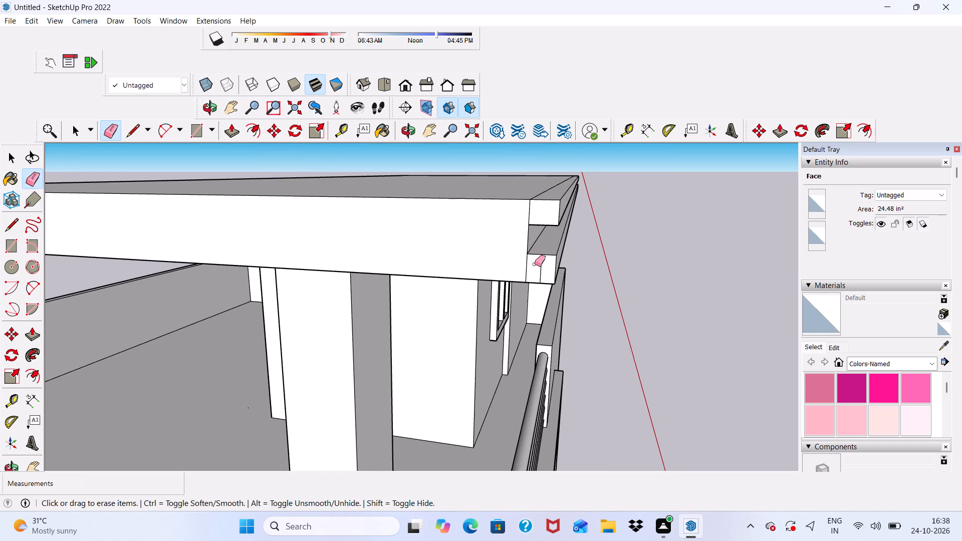
{"action": "left_click", "coordinate": [539, 266]}
{"action": "scroll", "coordinate": [537, 269], "scroll_direction": "up", "scroll_amount": 2}
{"action": "left_click", "coordinate": [537, 269]}
{"action": "key", "text": "space"}
Push/Pull the bottom band's end face at the balcony-side front corner outward about 2 11/16".
{"action": "left_click", "coordinate": [536, 269]}
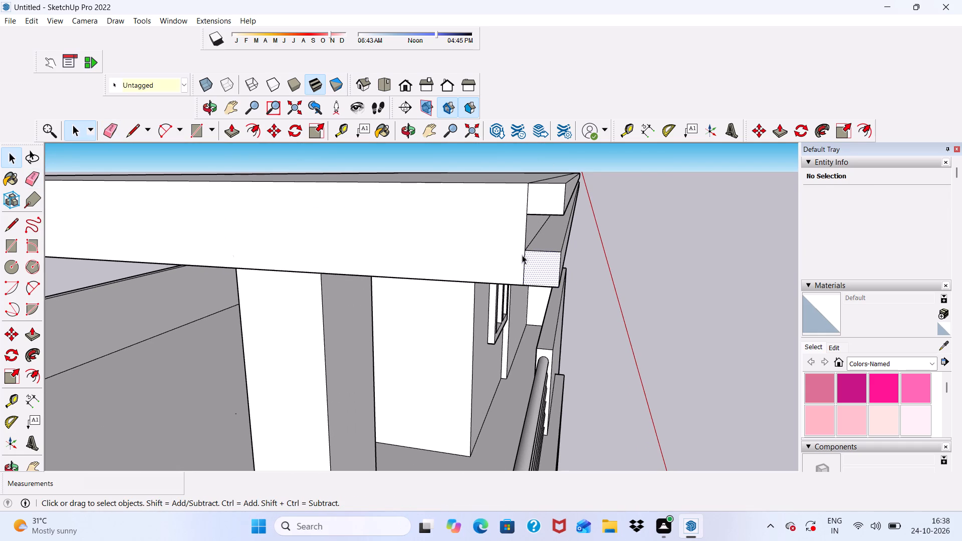
{"action": "left_click", "coordinate": [236, 130]}
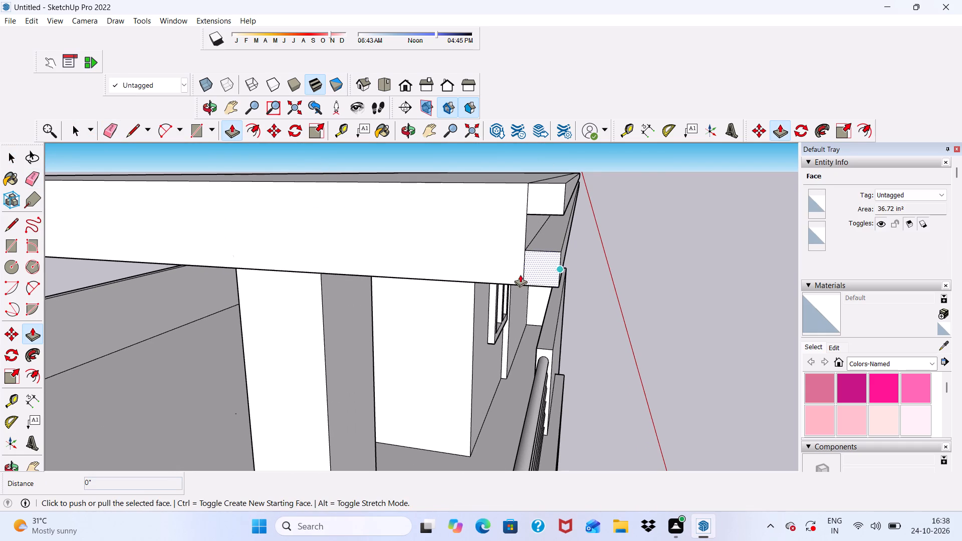
{"action": "left_click", "coordinate": [529, 269]}
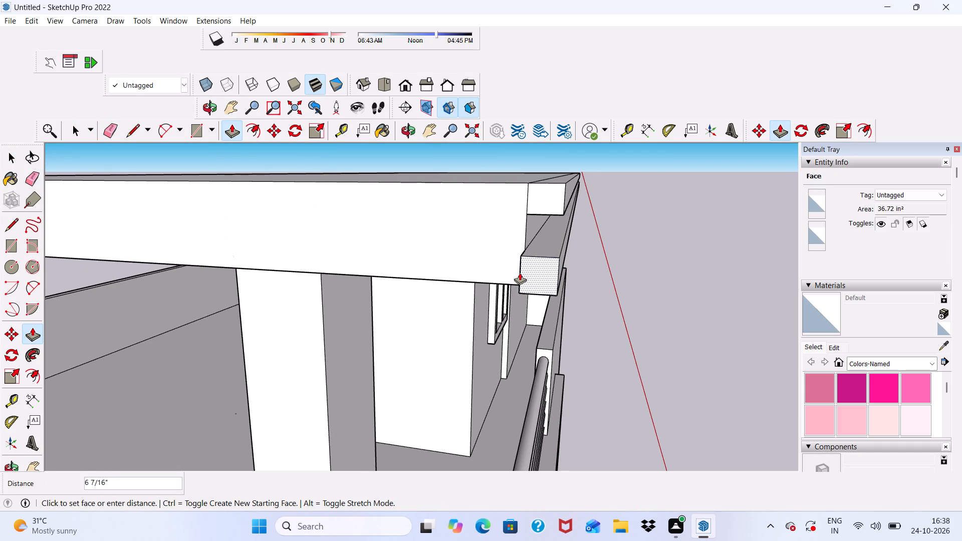
{"action": "left_click", "coordinate": [521, 267]}
Push/Pull the same bottom band end face at the balcony-side corner outward another 3/4" or so.
{"action": "scroll", "coordinate": [505, 265], "scroll_direction": "down", "scroll_amount": 1}
{"action": "middle_click_drag", "start_coordinate": [505, 265], "coordinate": [626, 262]}
{"action": "scroll", "coordinate": [538, 248], "scroll_direction": "up", "scroll_amount": 10}
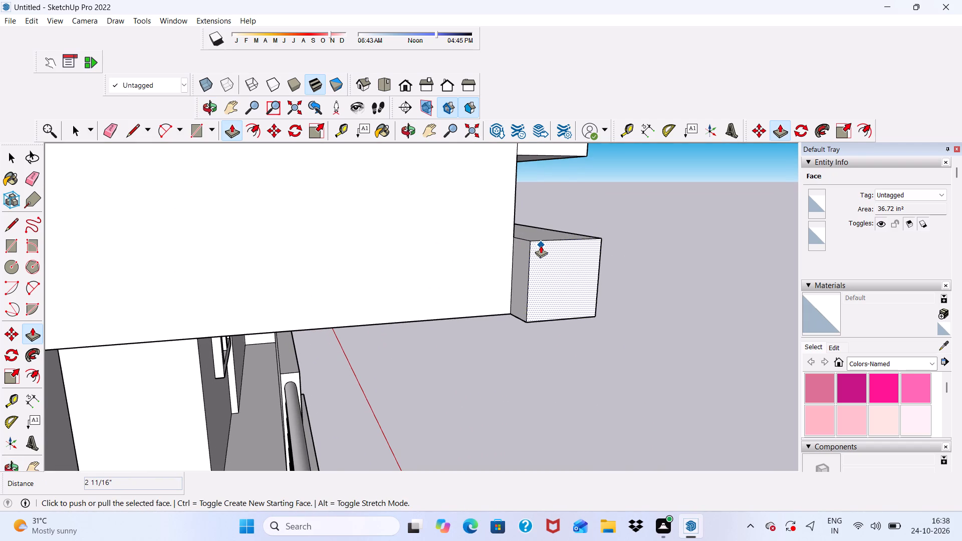
{"action": "scroll", "coordinate": [439, 282], "scroll_direction": "up", "scroll_amount": 1}
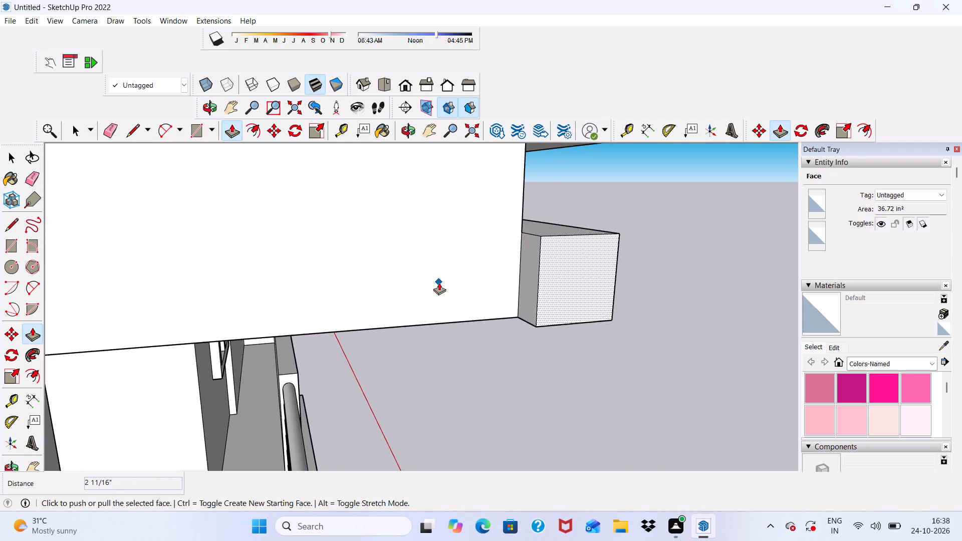
{"action": "scroll", "coordinate": [439, 283], "scroll_direction": "up", "scroll_amount": 1}
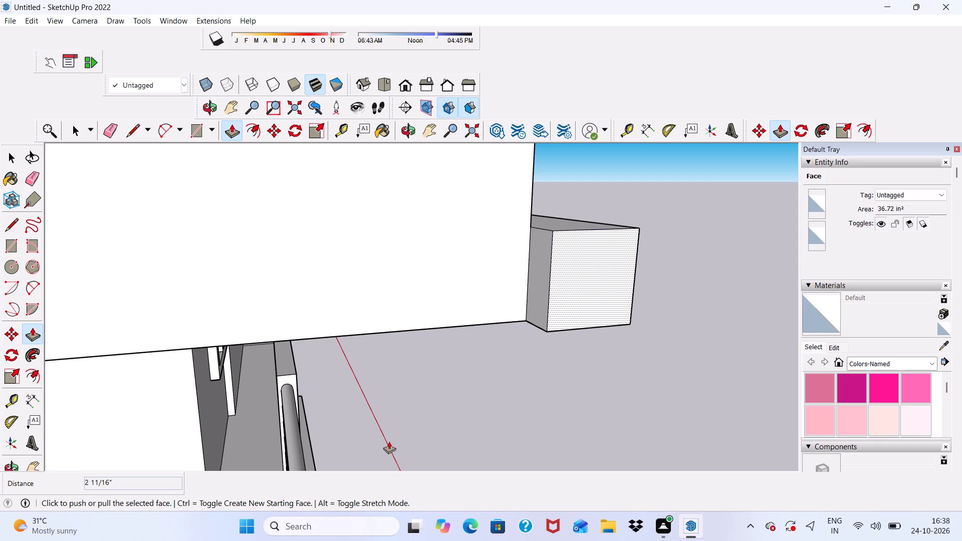
{"action": "scroll", "coordinate": [496, 291], "scroll_direction": "down", "scroll_amount": 3}
{"action": "scroll", "coordinate": [538, 277], "scroll_direction": "up", "scroll_amount": 3}
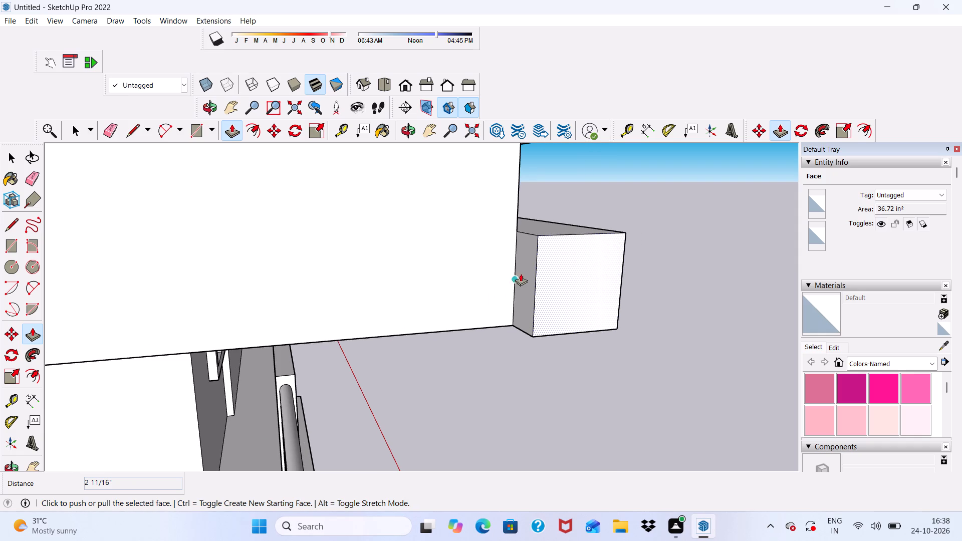
{"action": "key", "text": "space"}
{"action": "left_click", "coordinate": [524, 273]}
{"action": "left_click", "coordinate": [558, 266]}
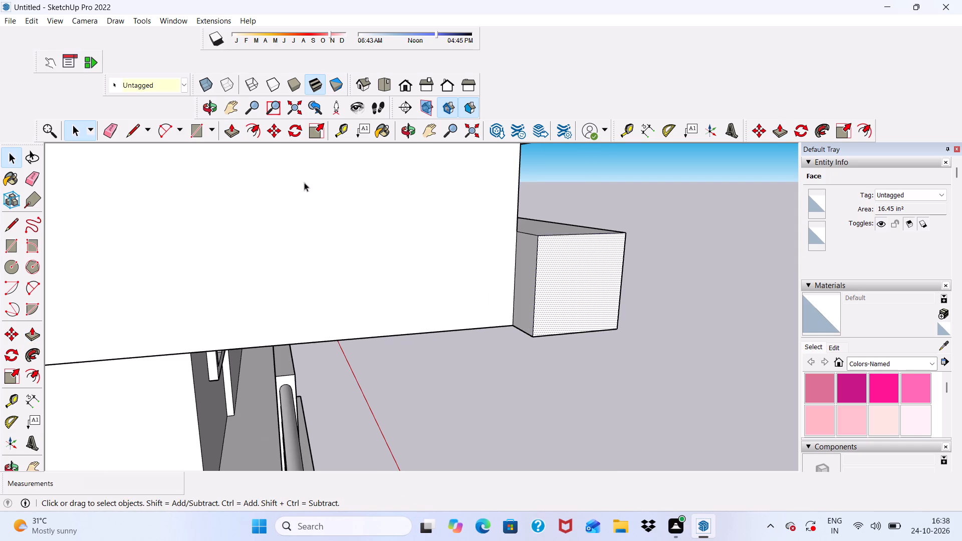
{"action": "left_click", "coordinate": [228, 128]}
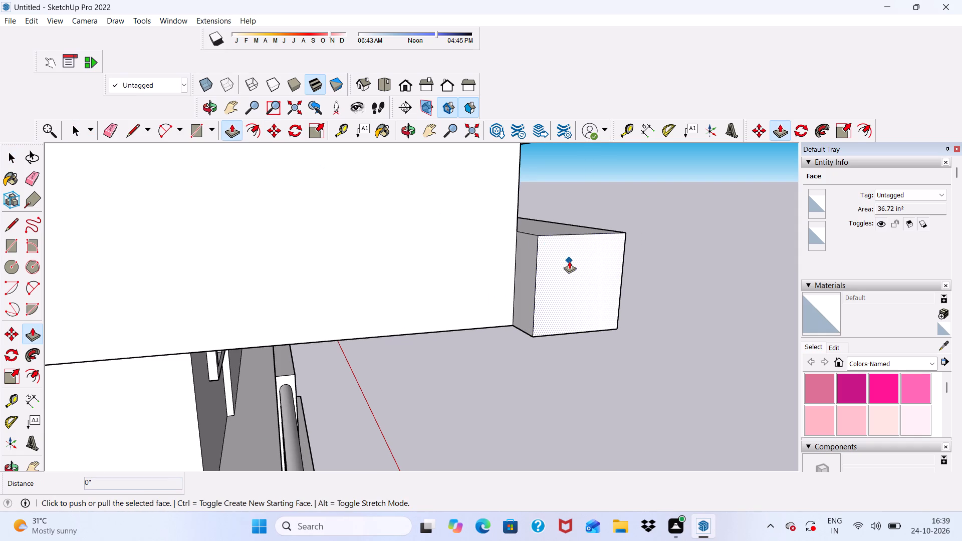
{"action": "left_click", "coordinate": [569, 261]}
{"action": "left_click", "coordinate": [576, 264]}
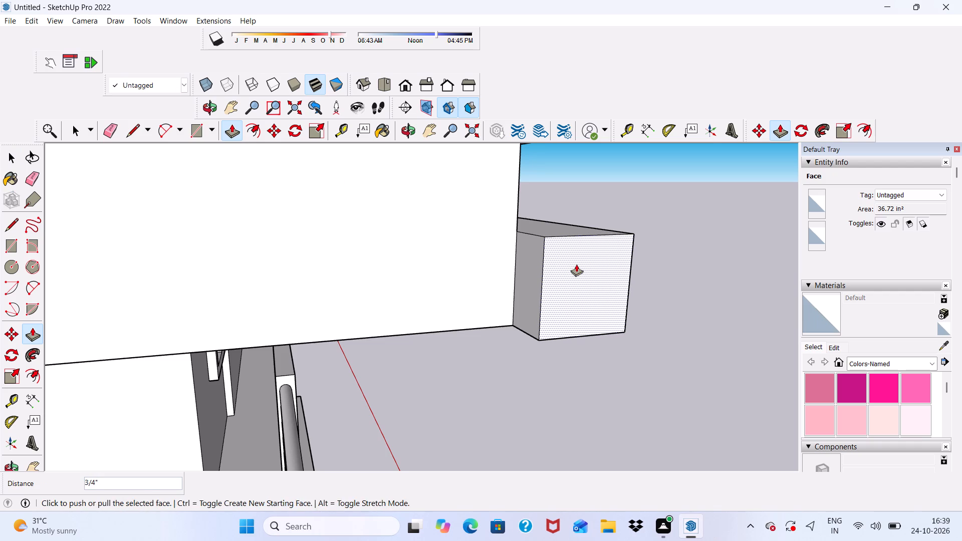
{"action": "key", "text": "space"}
Push/Pull the bottom band's return face along the balcony-side roof edge to the rear corner, about 20' 6 1/8".
{"action": "left_click", "coordinate": [530, 264]}
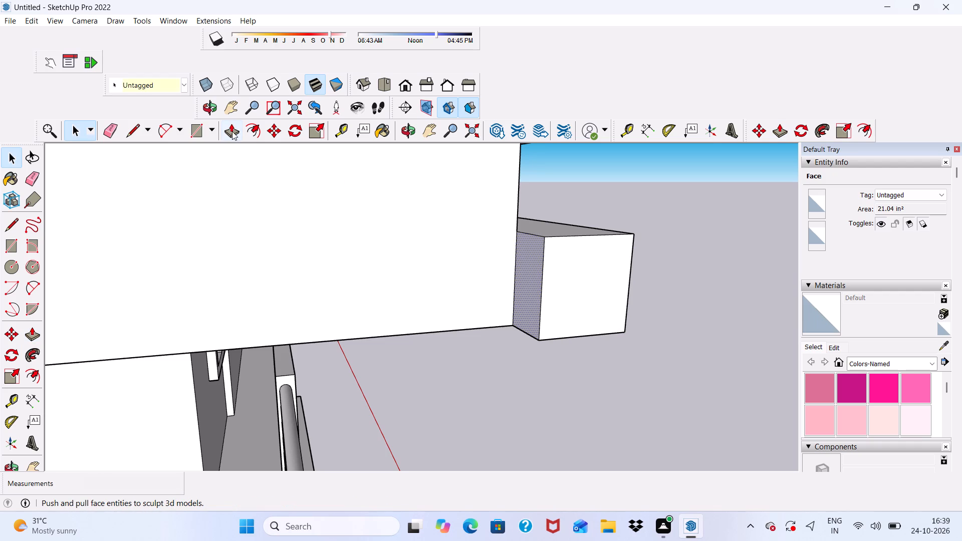
{"action": "left_click", "coordinate": [232, 131]}
{"action": "left_click", "coordinate": [535, 277]}
{"action": "scroll", "coordinate": [438, 306], "scroll_direction": "down", "scroll_amount": 4}
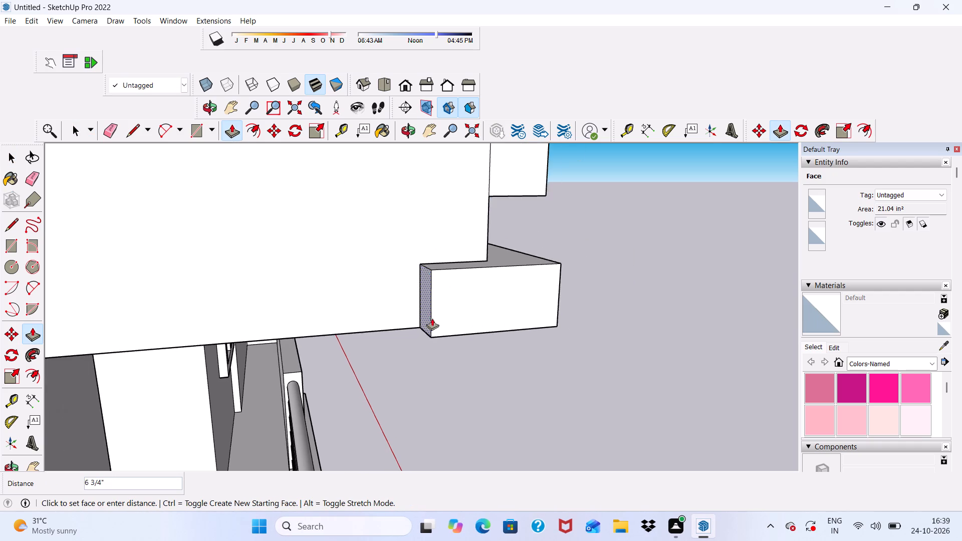
{"action": "scroll", "coordinate": [432, 318], "scroll_direction": "down", "scroll_amount": 20}
{"action": "scroll", "coordinate": [432, 318], "scroll_direction": "down", "scroll_amount": 2}
{"action": "scroll", "coordinate": [486, 316], "scroll_direction": "up", "scroll_amount": 4}
{"action": "scroll", "coordinate": [276, 308], "scroll_direction": "up", "scroll_amount": 4}
{"action": "scroll", "coordinate": [334, 243], "scroll_direction": "down", "scroll_amount": 4}
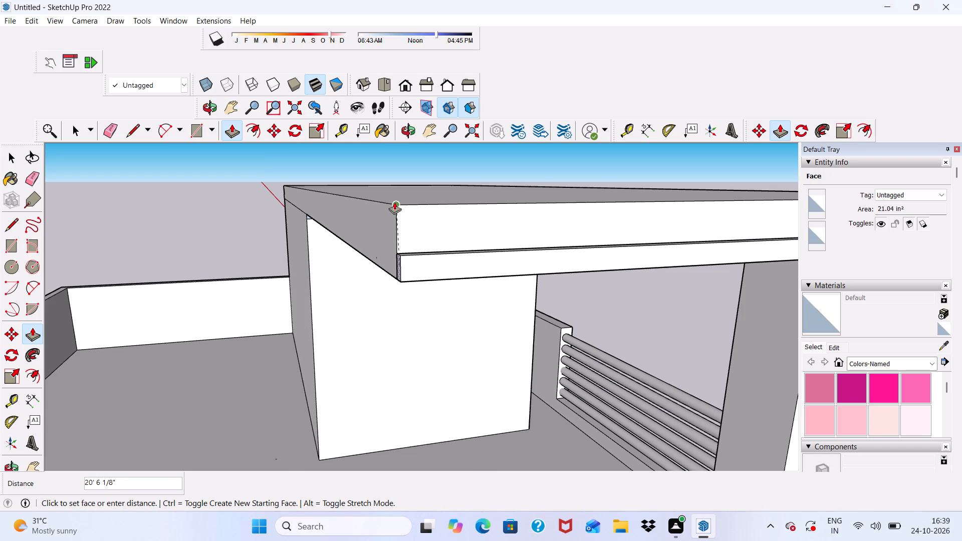
{"action": "left_click", "coordinate": [394, 202]}
Push/Pull the top band's end face at the balcony-side front corner slightly outward beyond the roof slab's side face.
{"action": "scroll", "coordinate": [402, 213], "scroll_direction": "up", "scroll_amount": 4}
{"action": "scroll", "coordinate": [402, 220], "scroll_direction": "down", "scroll_amount": 11}
{"action": "scroll", "coordinate": [599, 238], "scroll_direction": "up", "scroll_amount": 6}
{"action": "scroll", "coordinate": [588, 243], "scroll_direction": "down", "scroll_amount": 1}
{"action": "scroll", "coordinate": [407, 292], "scroll_direction": "up", "scroll_amount": 2}
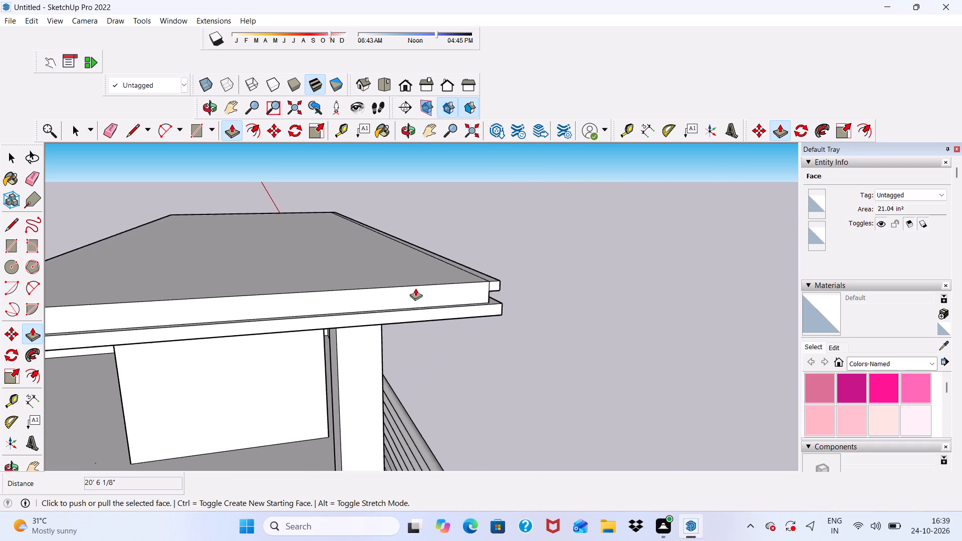
{"action": "scroll", "coordinate": [415, 288], "scroll_direction": "up", "scroll_amount": 1}
{"action": "scroll", "coordinate": [537, 305], "scroll_direction": "up", "scroll_amount": 6}
{"action": "key", "text": "space"}
{"action": "scroll", "coordinate": [332, 204], "scroll_direction": "down", "scroll_amount": 10}
{"action": "scroll", "coordinate": [391, 236], "scroll_direction": "up", "scroll_amount": 6}
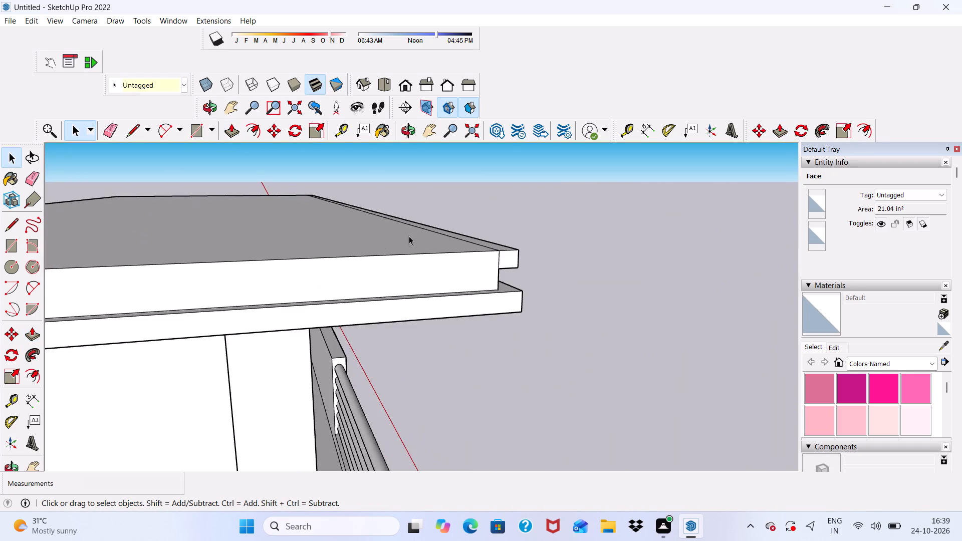
{"action": "scroll", "coordinate": [409, 236], "scroll_direction": "up", "scroll_amount": 10}
{"action": "left_click", "coordinate": [528, 256]}
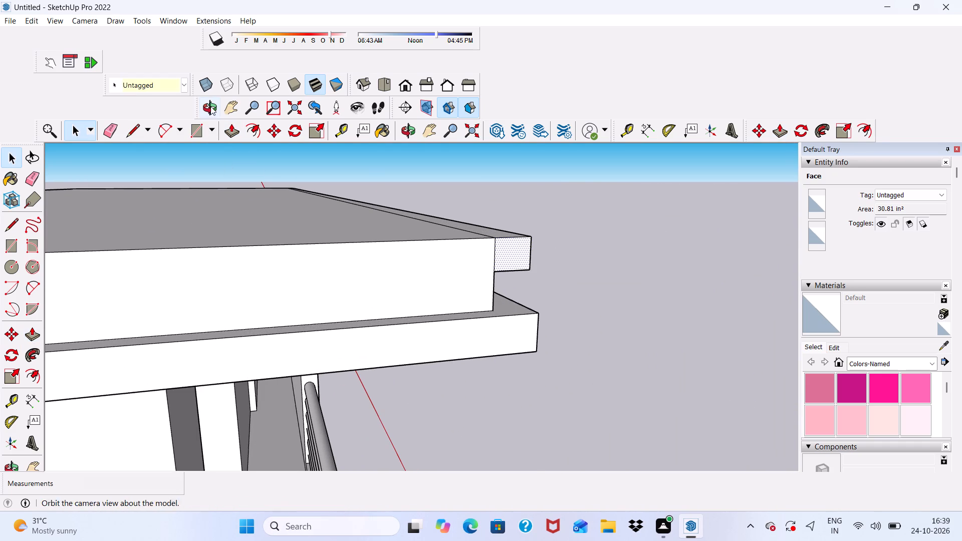
{"action": "left_click", "coordinate": [237, 127]}
{"action": "left_click", "coordinate": [515, 245]}
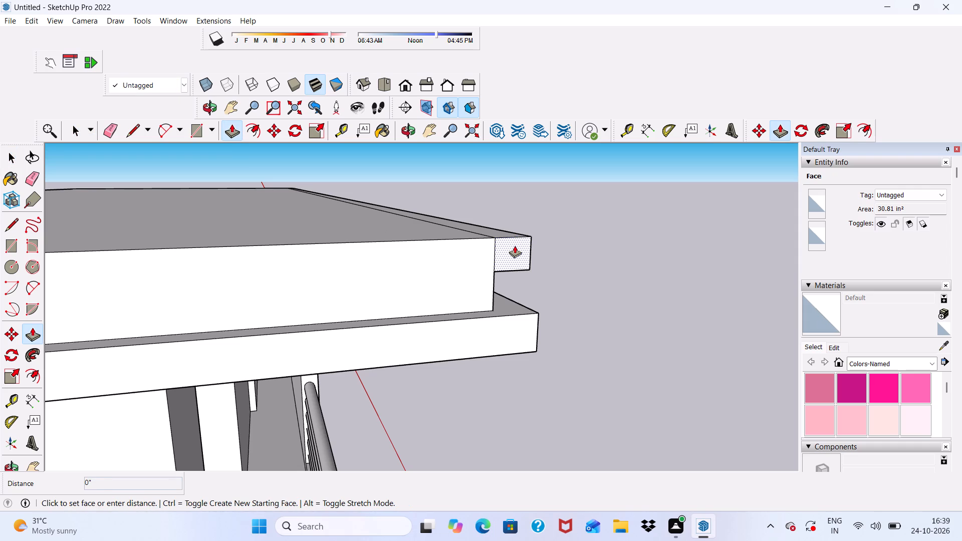
{"action": "left_click", "coordinate": [523, 255]}
{"action": "key", "text": "space"}
Push/Pull the top band's return face along the balcony-side roof edge to the rear corner, about 20' 6 1/8".
{"action": "left_click", "coordinate": [496, 255]}
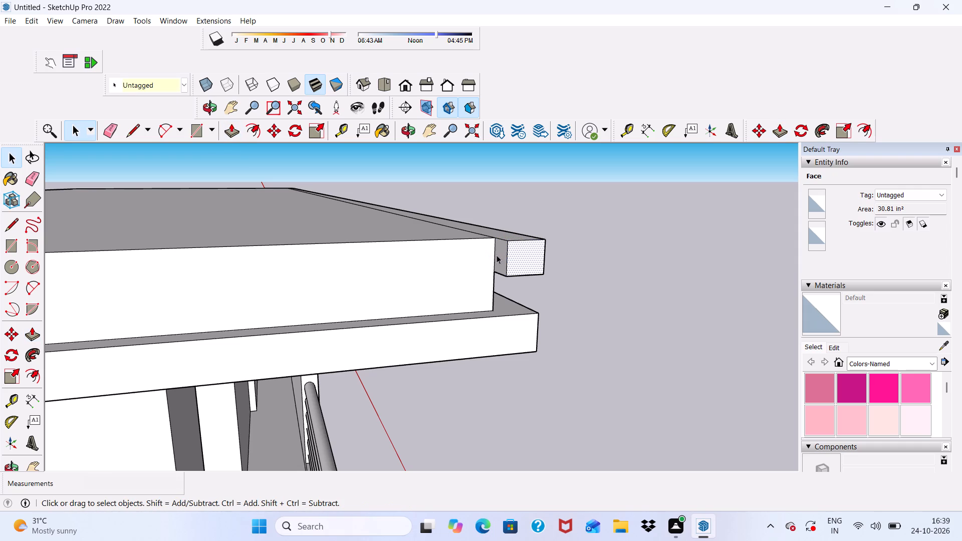
{"action": "left_click", "coordinate": [228, 132]}
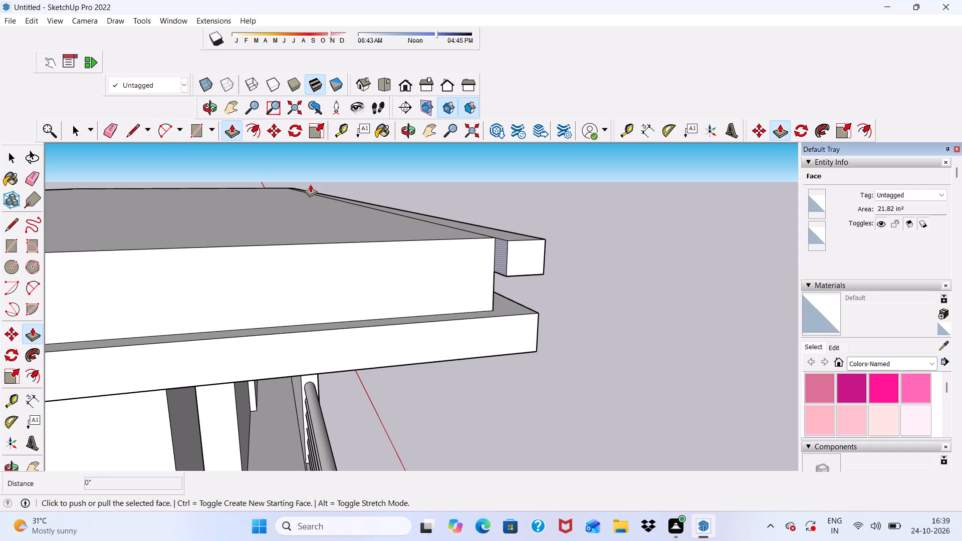
{"action": "left_click", "coordinate": [506, 253]}
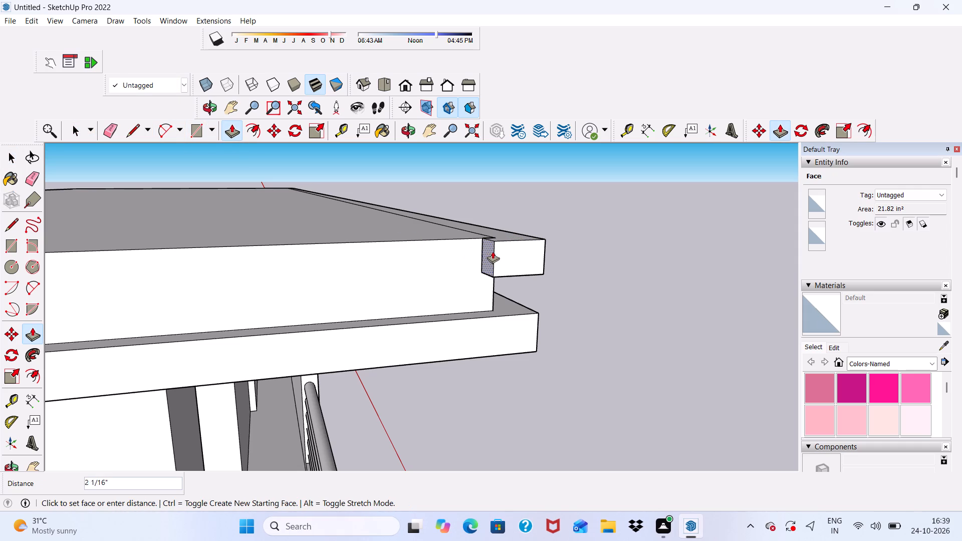
{"action": "scroll", "coordinate": [441, 260], "scroll_direction": "down", "scroll_amount": 20}
{"action": "scroll", "coordinate": [331, 255], "scroll_direction": "up", "scroll_amount": 18}
{"action": "left_click", "coordinate": [338, 279]}
{"action": "scroll", "coordinate": [348, 249], "scroll_direction": "down", "scroll_amount": 10}
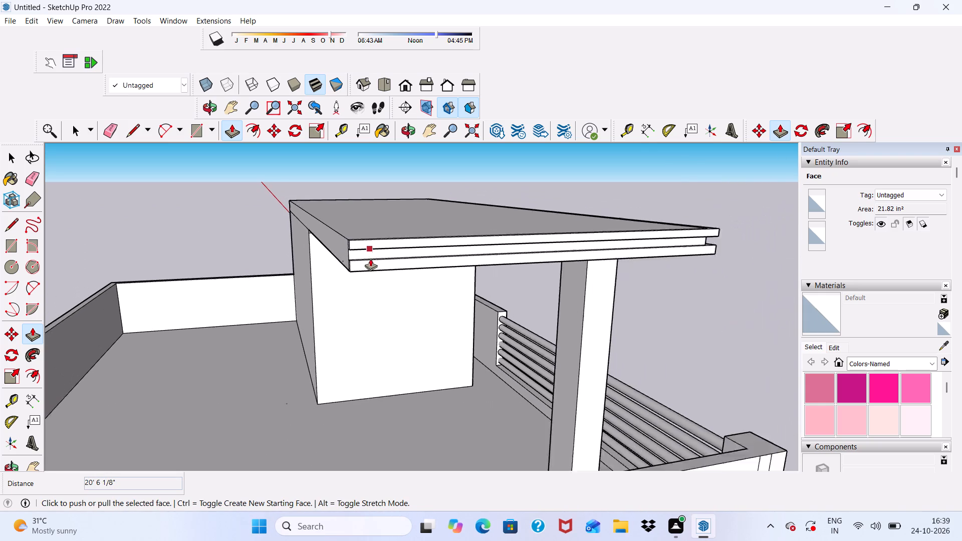
{"action": "scroll", "coordinate": [370, 258], "scroll_direction": "down", "scroll_amount": 1}
{"action": "scroll", "coordinate": [371, 259], "scroll_direction": "up", "scroll_amount": 1}
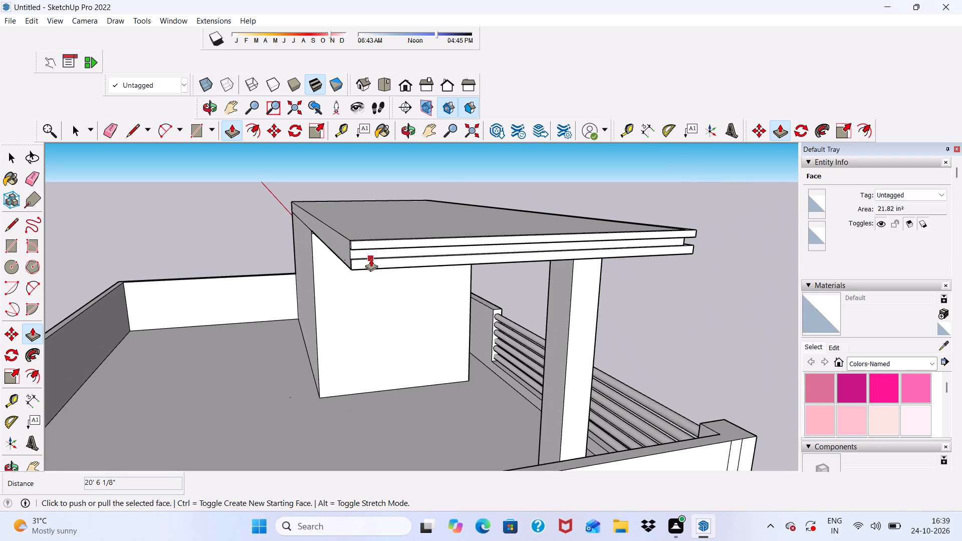
{"action": "scroll", "coordinate": [483, 199], "scroll_direction": "down", "scroll_amount": 8}
{"action": "key", "text": "space"}
Examine the roof slab and its wrapped horizontal bands from the side, front, above and below.
{"action": "middle_click_drag", "start_coordinate": [623, 238], "coordinate": [506, 244]}
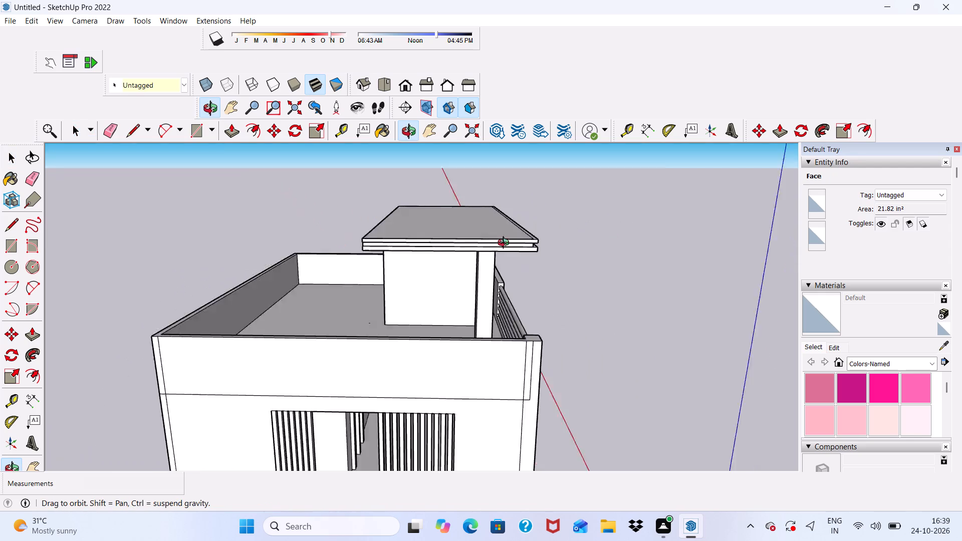
{"action": "middle_click_drag", "start_coordinate": [506, 244], "coordinate": [247, 202]}
{"action": "scroll", "coordinate": [245, 197], "scroll_direction": "up", "scroll_amount": 5}
{"action": "scroll", "coordinate": [509, 269], "scroll_direction": "up", "scroll_amount": 6}
{"action": "scroll", "coordinate": [175, 102], "scroll_direction": "down", "scroll_amount": 8}
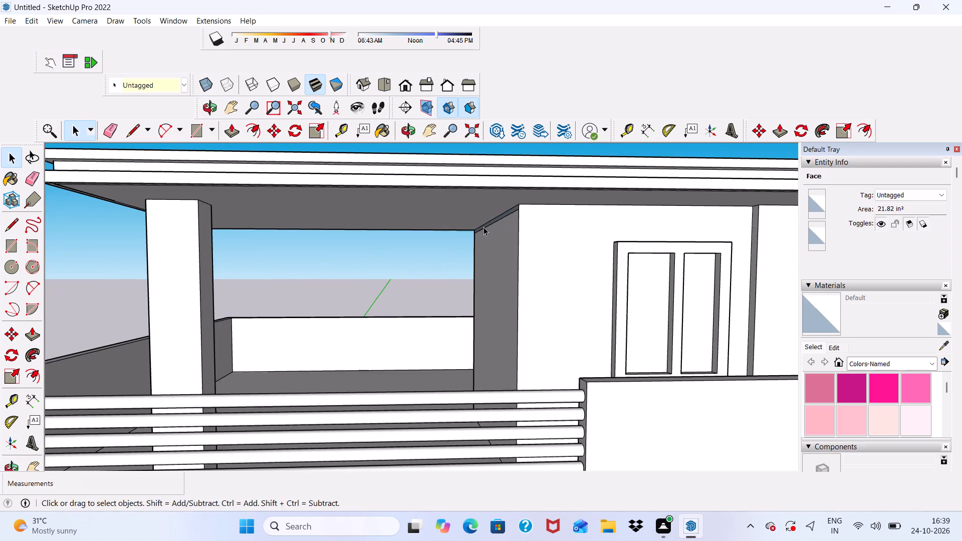
{"action": "middle_click_drag", "start_coordinate": [485, 228], "coordinate": [502, 281]}
{"action": "scroll", "coordinate": [501, 279], "scroll_direction": "down", "scroll_amount": 1}
{"action": "scroll", "coordinate": [477, 272], "scroll_direction": "up", "scroll_amount": 1}
{"action": "scroll", "coordinate": [403, 221], "scroll_direction": "down", "scroll_amount": 5}
{"action": "middle_click_drag", "start_coordinate": [452, 260], "coordinate": [447, 290]}
{"action": "scroll", "coordinate": [415, 225], "scroll_direction": "up", "scroll_amount": 5}
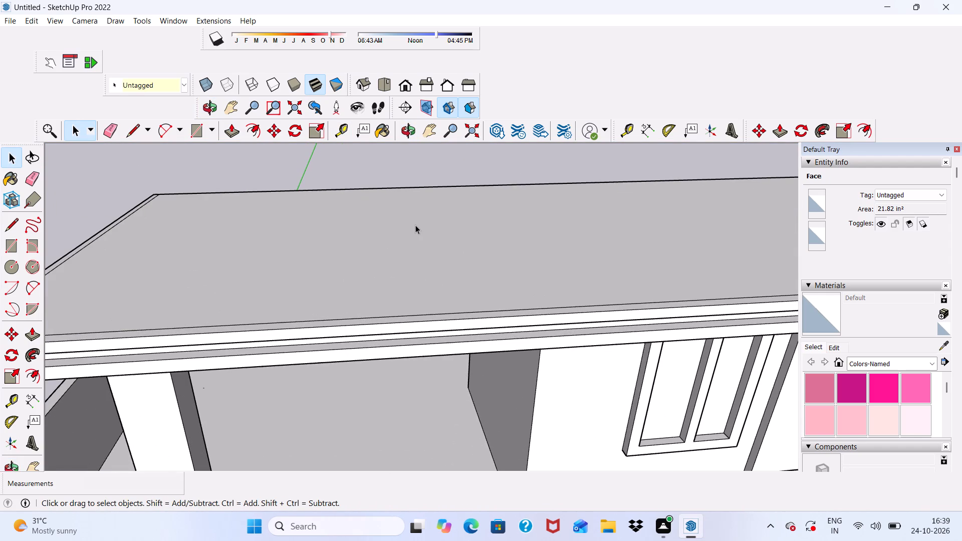
{"action": "scroll", "coordinate": [429, 212], "scroll_direction": "down", "scroll_amount": 11}
{"action": "middle_click_drag", "start_coordinate": [463, 243], "coordinate": [431, 244]}
{"action": "scroll", "coordinate": [497, 207], "scroll_direction": "up", "scroll_amount": 6}
{"action": "scroll", "coordinate": [480, 287], "scroll_direction": "down", "scroll_amount": 1}
{"action": "middle_click_drag", "start_coordinate": [479, 303], "coordinate": [465, 219]}
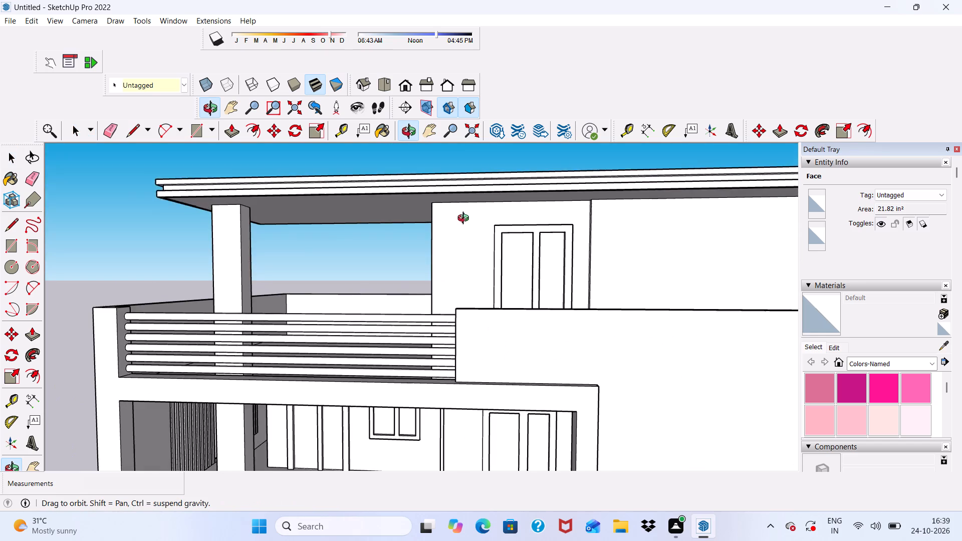
{"action": "middle_click_drag", "start_coordinate": [465, 219], "coordinate": [479, 272]}
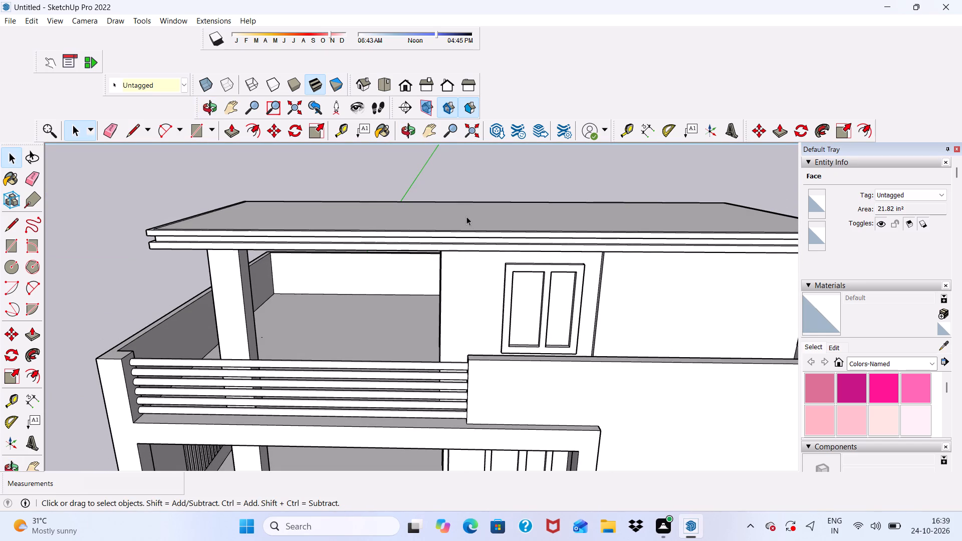
Draw a rectangle about 32' 2 9/16" by 20' 6 3/16" on the roof slab's top, over the windowed room from front edge to rear corner.
{"action": "left_click", "coordinate": [202, 131]}
{"action": "middle_click_drag", "start_coordinate": [528, 224], "coordinate": [539, 324]}
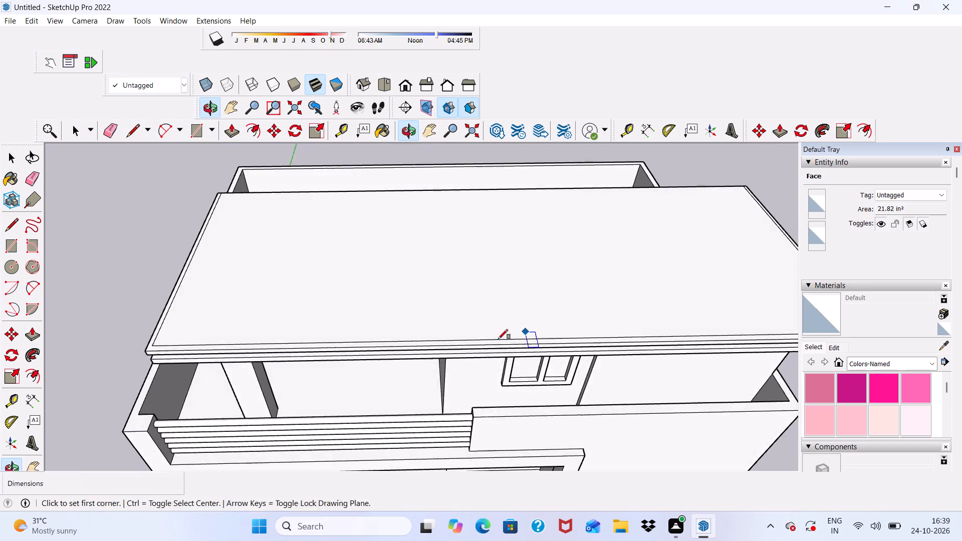
{"action": "scroll", "coordinate": [429, 353], "scroll_direction": "up", "scroll_amount": 5}
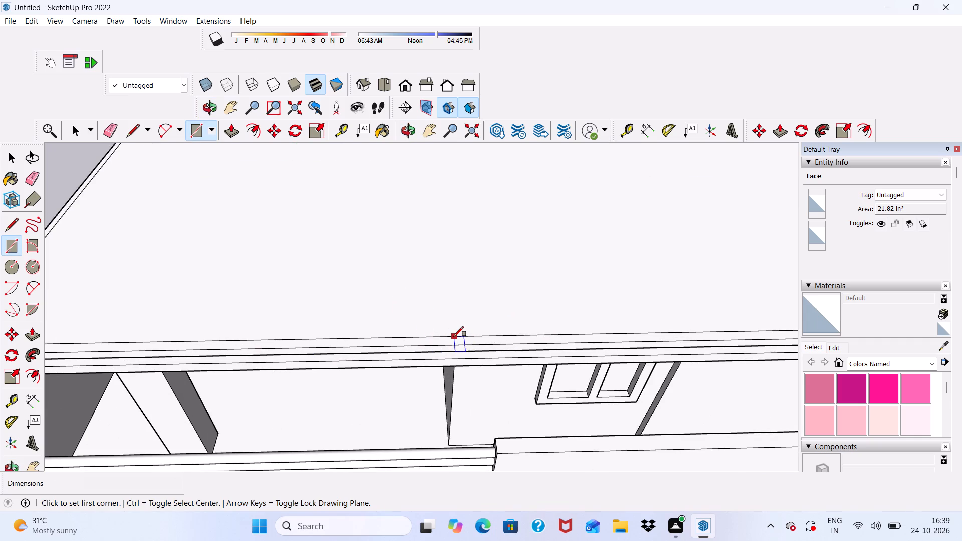
{"action": "left_click", "coordinate": [454, 336]}
{"action": "scroll", "coordinate": [387, 274], "scroll_direction": "down", "scroll_amount": 10}
{"action": "scroll", "coordinate": [621, 200], "scroll_direction": "up", "scroll_amount": 4}
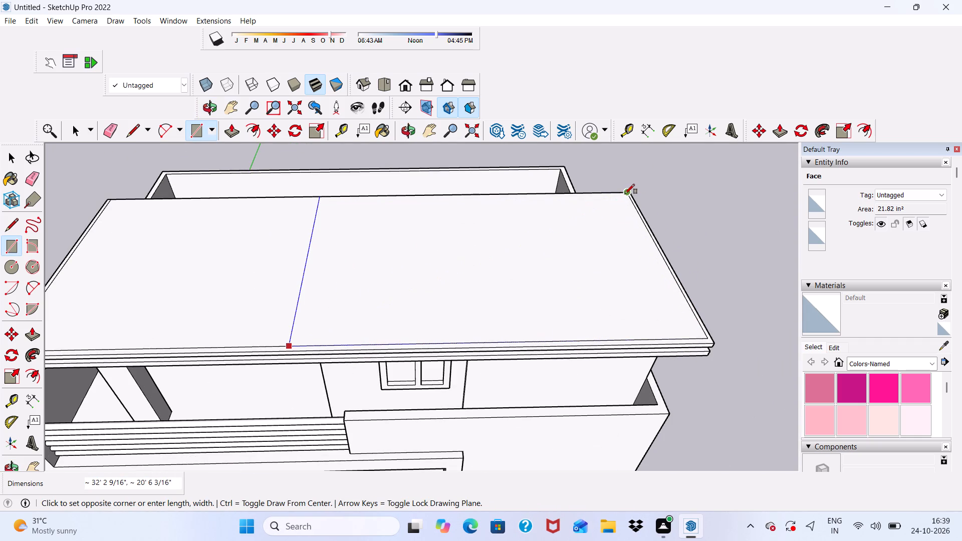
{"action": "left_click", "coordinate": [625, 194]}
{"action": "key", "text": "space"}
Push/Pull the new rectangular roof face over the windowed room upward 2'.
{"action": "left_click", "coordinate": [484, 263]}
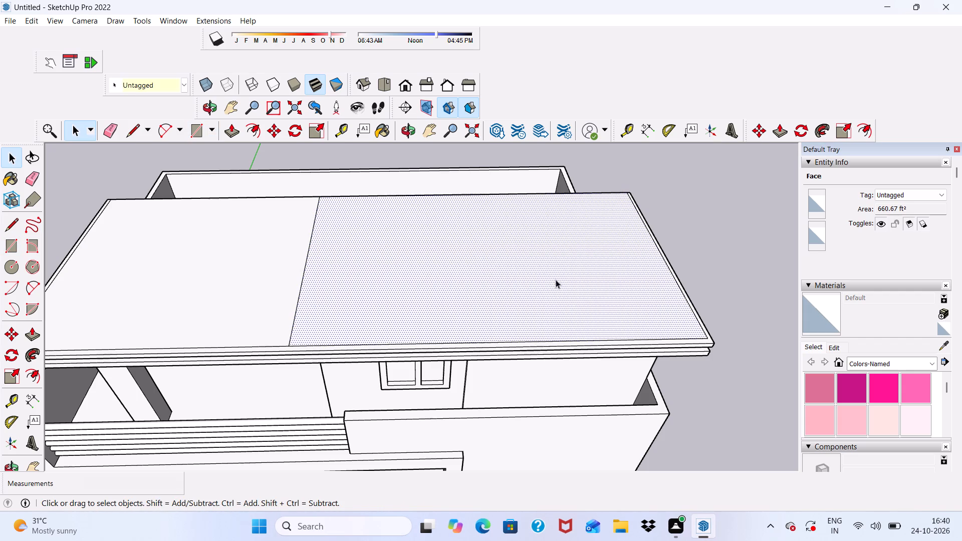
{"action": "left_click", "coordinate": [229, 128]}
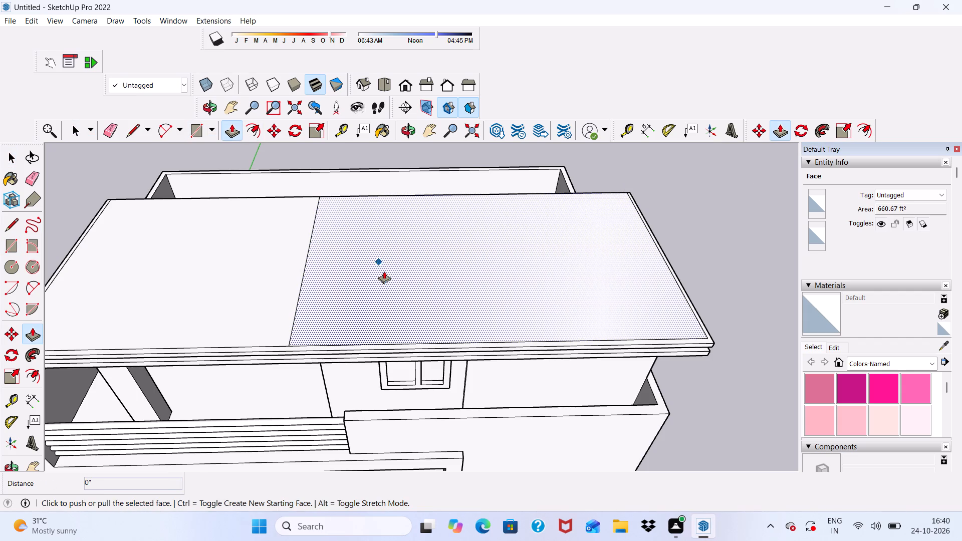
{"action": "left_click", "coordinate": [386, 290]}
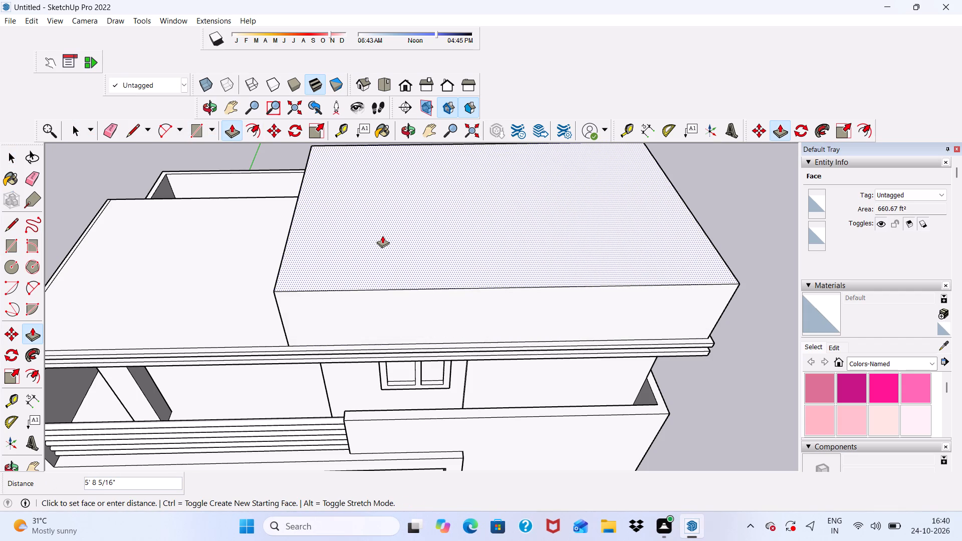
{"action": "type", "text": "2'"}
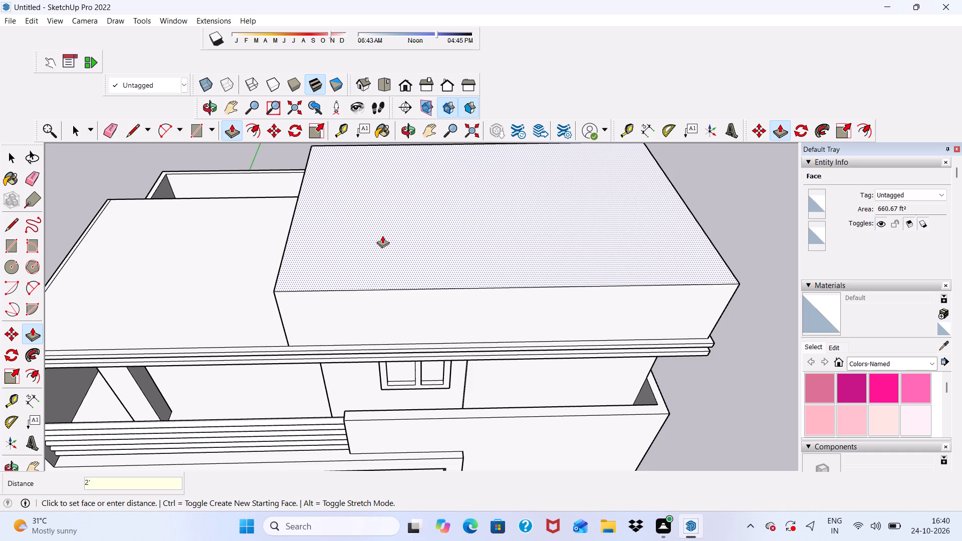
{"action": "key", "text": "Return"}
{"action": "key", "text": "space"}
Push/Pull the raised roof block's top face upward another 1'.
{"action": "scroll", "coordinate": [382, 234], "scroll_direction": "down", "scroll_amount": 5}
{"action": "scroll", "coordinate": [431, 269], "scroll_direction": "up", "scroll_amount": 2}
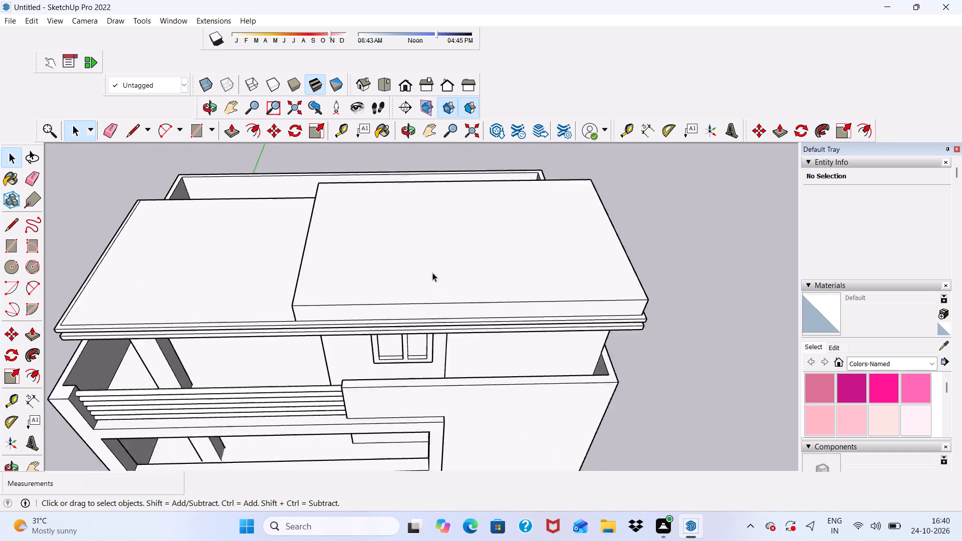
{"action": "scroll", "coordinate": [432, 273], "scroll_direction": "up", "scroll_amount": 2}
{"action": "middle_click_drag", "start_coordinate": [420, 302], "coordinate": [420, 191]}
{"action": "scroll", "coordinate": [420, 191], "scroll_direction": "up", "scroll_amount": 3}
{"action": "scroll", "coordinate": [419, 191], "scroll_direction": "down", "scroll_amount": 8}
{"action": "scroll", "coordinate": [372, 166], "scroll_direction": "up", "scroll_amount": 6}
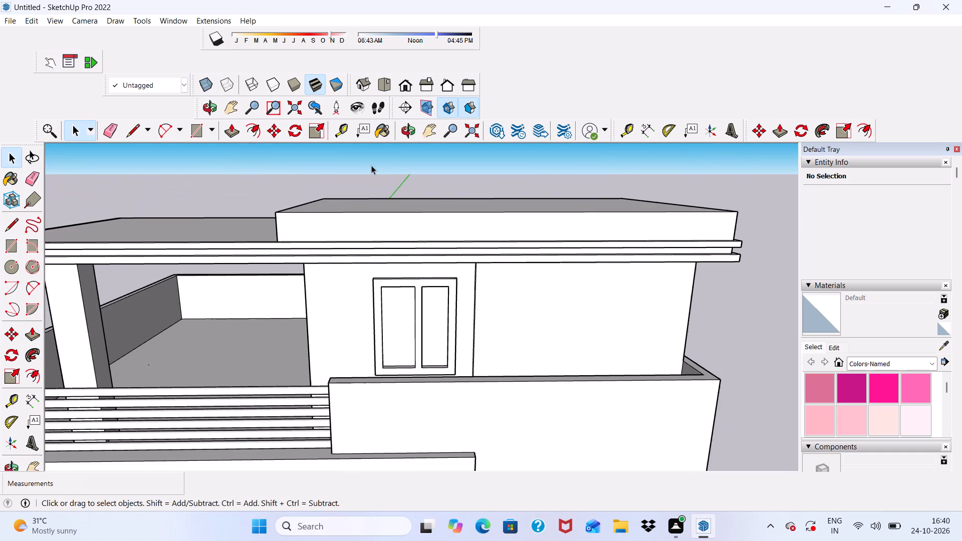
{"action": "scroll", "coordinate": [410, 219], "scroll_direction": "up", "scroll_amount": 4}
{"action": "middle_click_drag", "start_coordinate": [408, 219], "coordinate": [411, 254]}
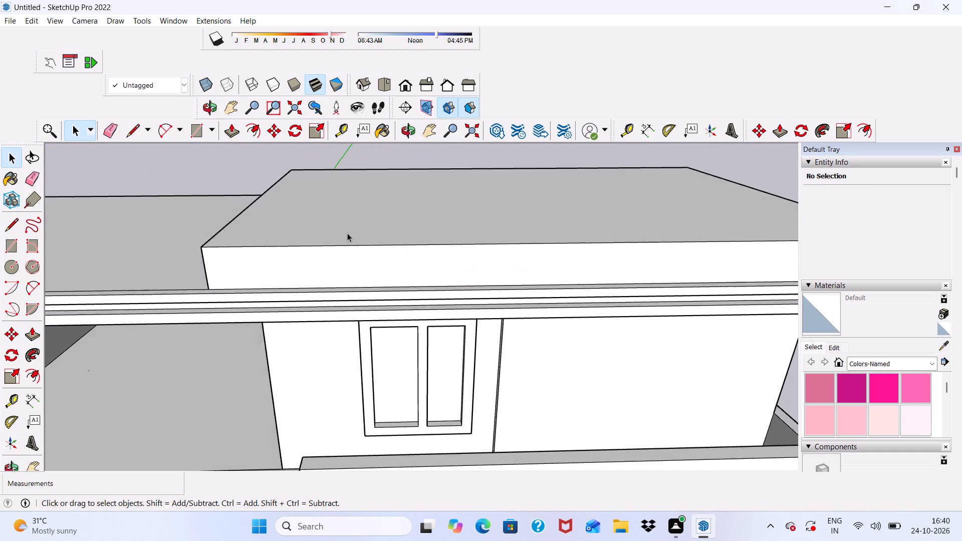
{"action": "scroll", "coordinate": [338, 217], "scroll_direction": "up", "scroll_amount": 3}
{"action": "left_click", "coordinate": [337, 212]}
{"action": "left_click", "coordinate": [232, 127]}
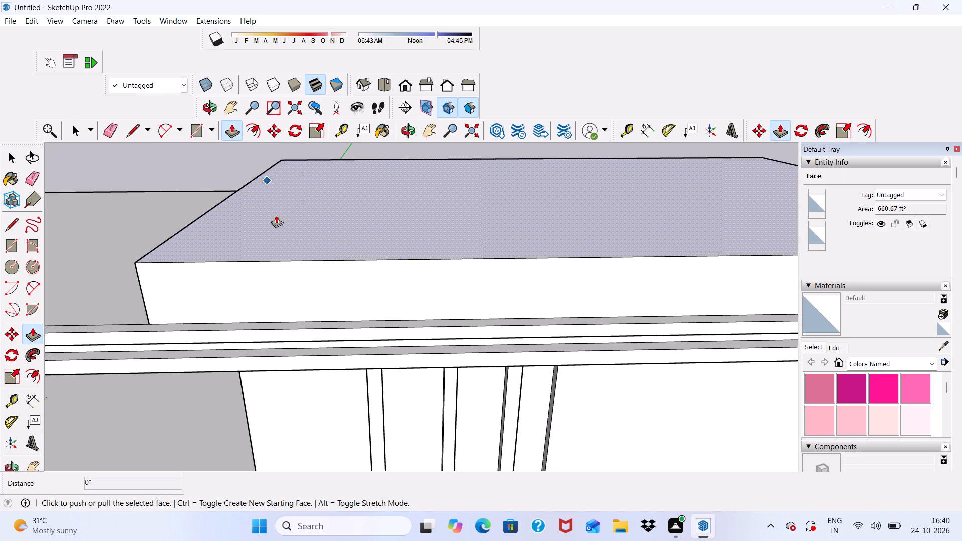
{"action": "left_click", "coordinate": [283, 234]}
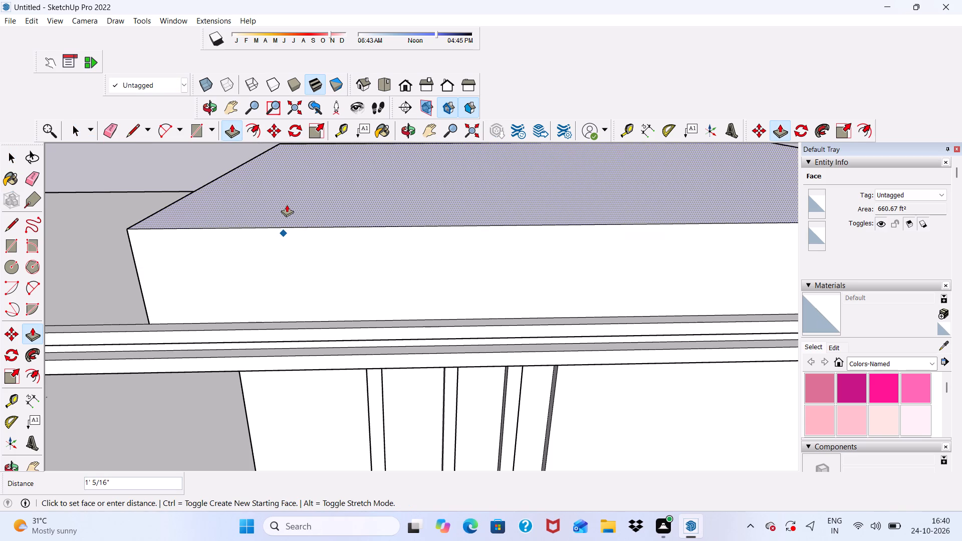
{"action": "type", "text": "1'"}
{"action": "key", "text": "Return"}
{"action": "key", "text": "space"}
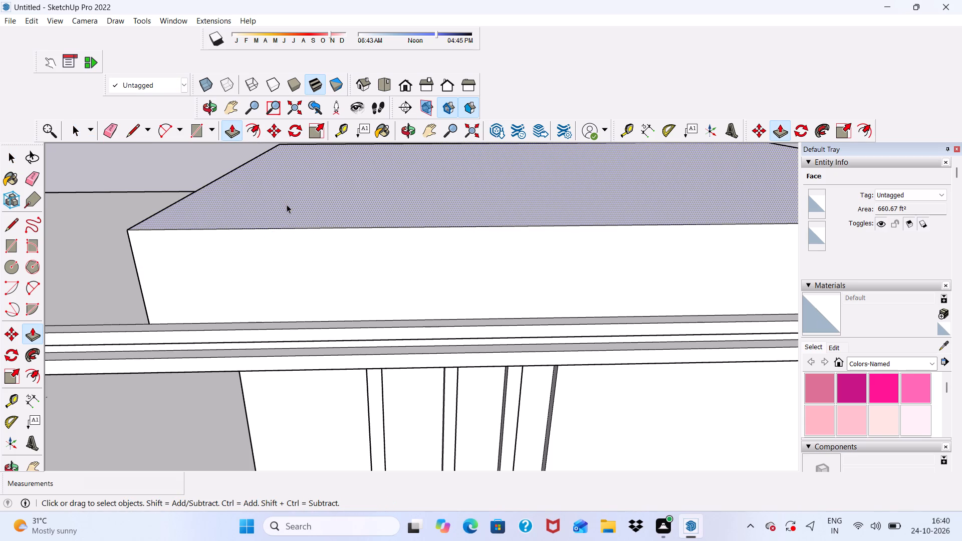
Draw a thin horizontal rectangle about 4 13/16" by 32' 2 9/16" across the full width of the raised block's front face.
{"action": "scroll", "coordinate": [287, 204], "scroll_direction": "down", "scroll_amount": 6}
{"action": "middle_click_drag", "start_coordinate": [248, 251], "coordinate": [257, 219]}
{"action": "scroll", "coordinate": [257, 219], "scroll_direction": "down", "scroll_amount": 3}
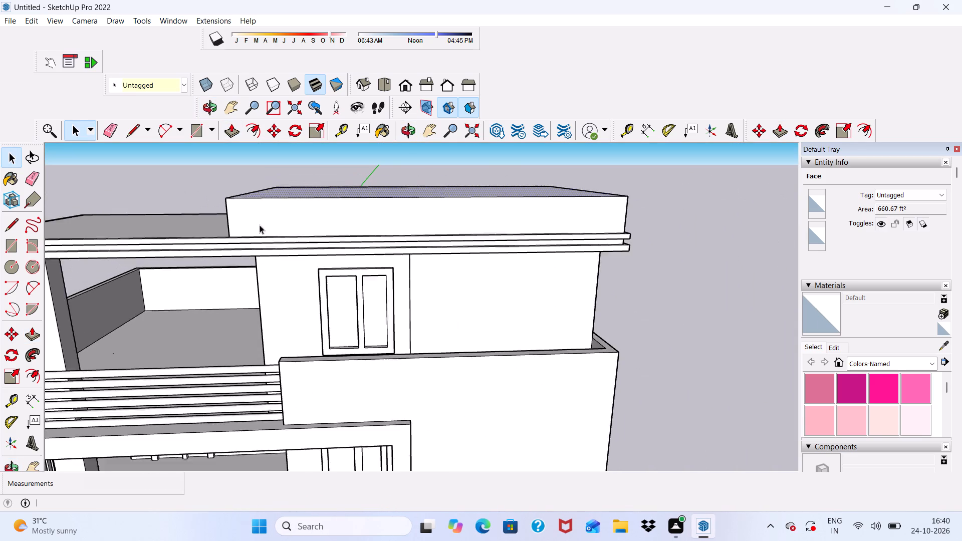
{"action": "scroll", "coordinate": [260, 225], "scroll_direction": "down", "scroll_amount": 3}
{"action": "scroll", "coordinate": [256, 175], "scroll_direction": "up", "scroll_amount": 6}
{"action": "left_click", "coordinate": [201, 123]}
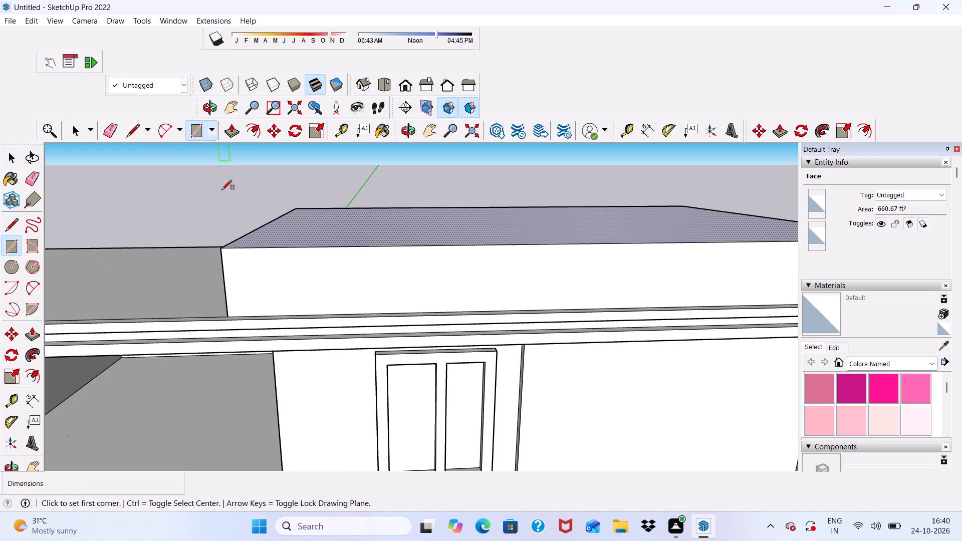
{"action": "scroll", "coordinate": [227, 214], "scroll_direction": "up", "scroll_amount": 4}
{"action": "scroll", "coordinate": [227, 216], "scroll_direction": "down", "scroll_amount": 7}
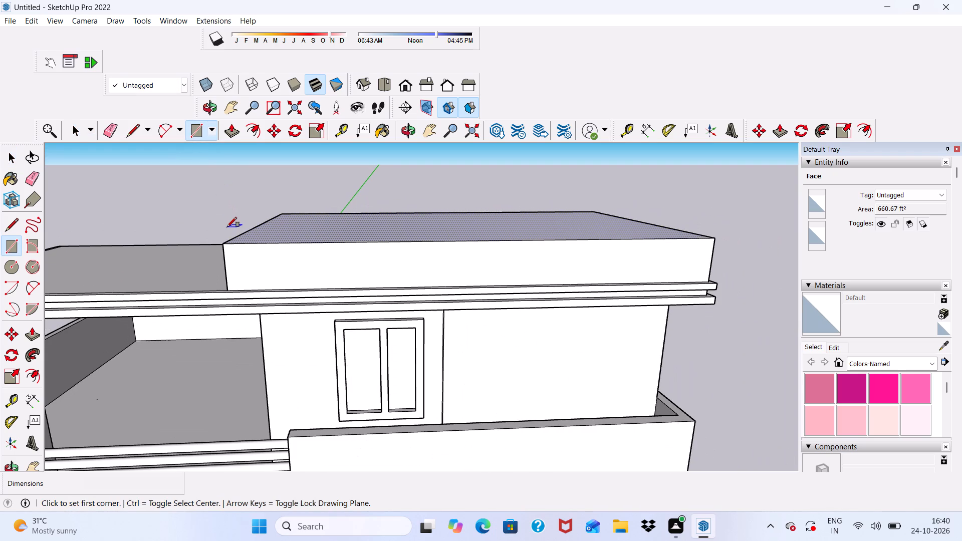
{"action": "middle_click_drag", "start_coordinate": [227, 227], "coordinate": [268, 171]}
{"action": "scroll", "coordinate": [276, 214], "scroll_direction": "up", "scroll_amount": 9}
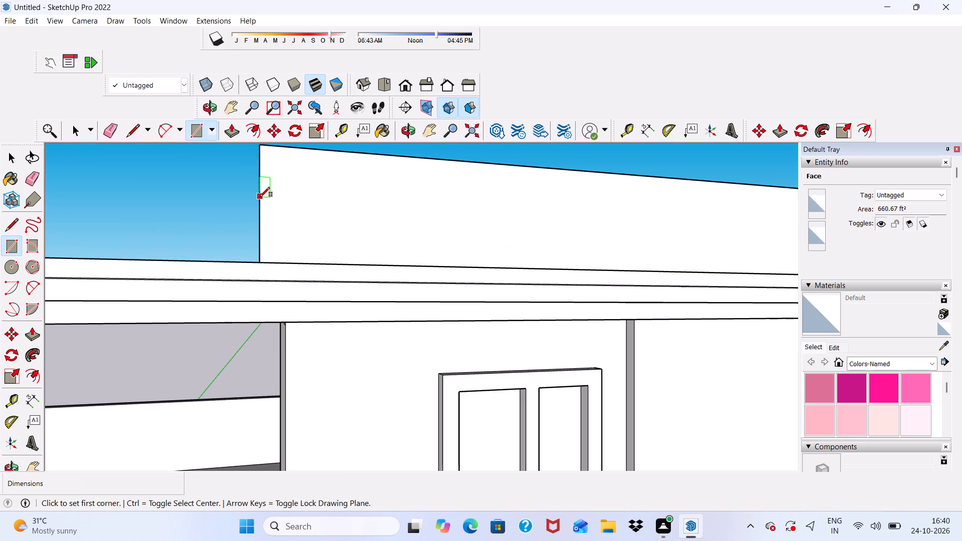
{"action": "scroll", "coordinate": [262, 195], "scroll_direction": "up", "scroll_amount": 4}
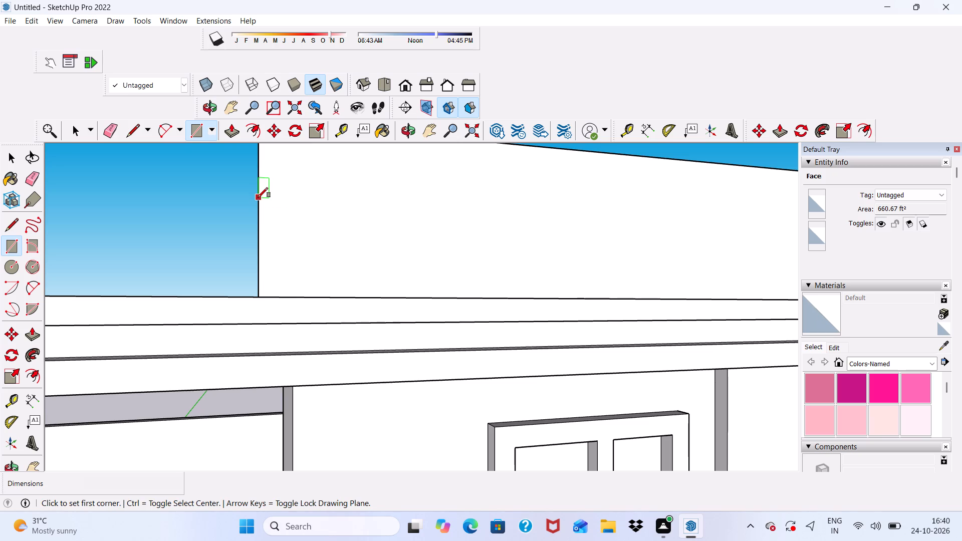
{"action": "left_click", "coordinate": [258, 197]}
{"action": "scroll", "coordinate": [270, 194], "scroll_direction": "down", "scroll_amount": 15}
{"action": "scroll", "coordinate": [567, 201], "scroll_direction": "up", "scroll_amount": 2}
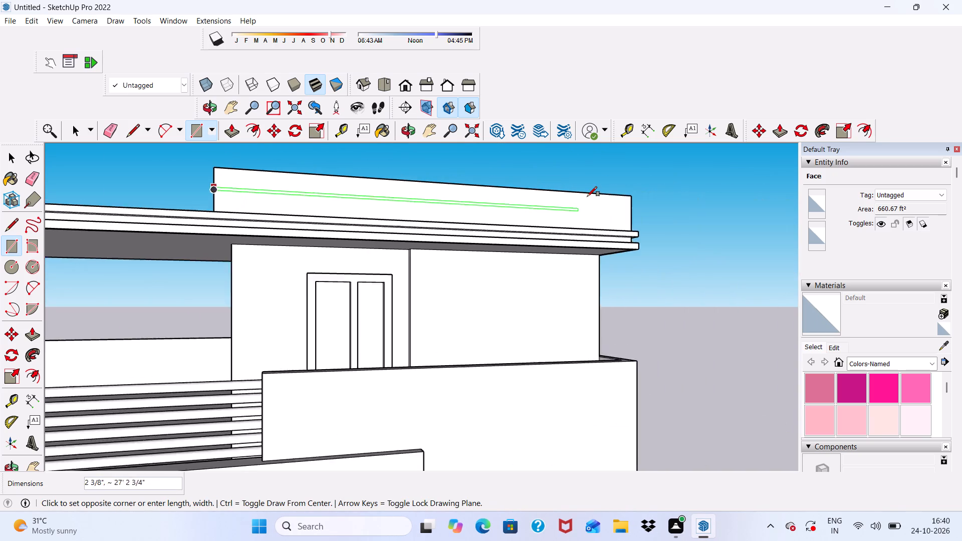
{"action": "scroll", "coordinate": [587, 196], "scroll_direction": "up", "scroll_amount": 3}
{"action": "scroll", "coordinate": [656, 214], "scroll_direction": "up", "scroll_amount": 11}
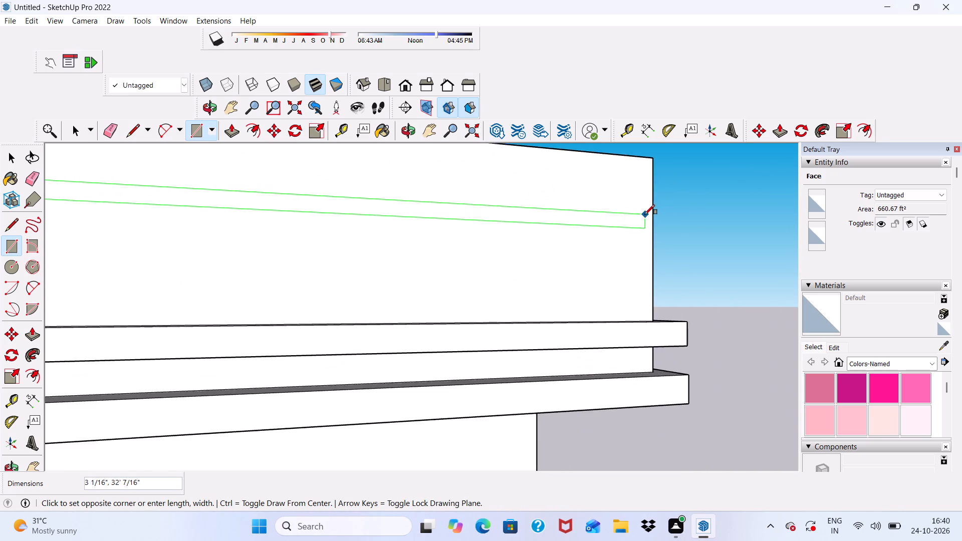
{"action": "scroll", "coordinate": [646, 215], "scroll_direction": "down", "scroll_amount": 1}
{"action": "scroll", "coordinate": [646, 214], "scroll_direction": "up", "scroll_amount": 5}
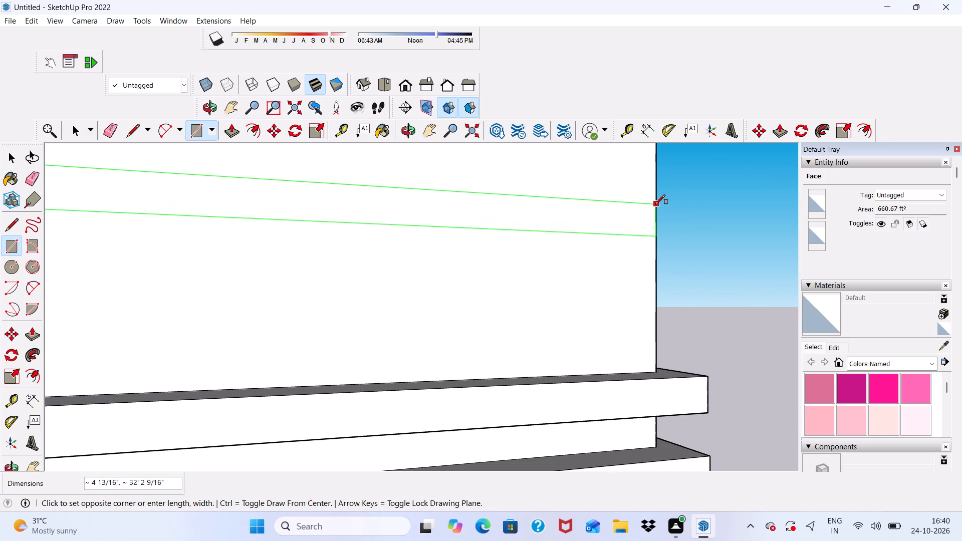
{"action": "left_click", "coordinate": [655, 206]}
Draw a thin rectangle about 32' 2 9/16" by 3 1/8" along the top edge of the raised block's front face.
{"action": "scroll", "coordinate": [618, 211], "scroll_direction": "down", "scroll_amount": 13}
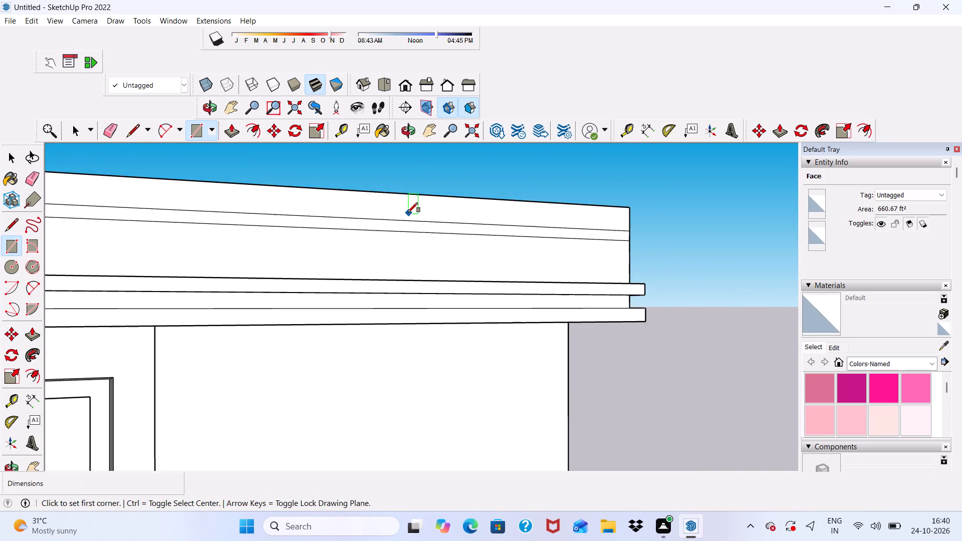
{"action": "scroll", "coordinate": [413, 214], "scroll_direction": "down", "scroll_amount": 11}
{"action": "scroll", "coordinate": [238, 237], "scroll_direction": "up", "scroll_amount": 6}
{"action": "scroll", "coordinate": [326, 223], "scroll_direction": "up", "scroll_amount": 5}
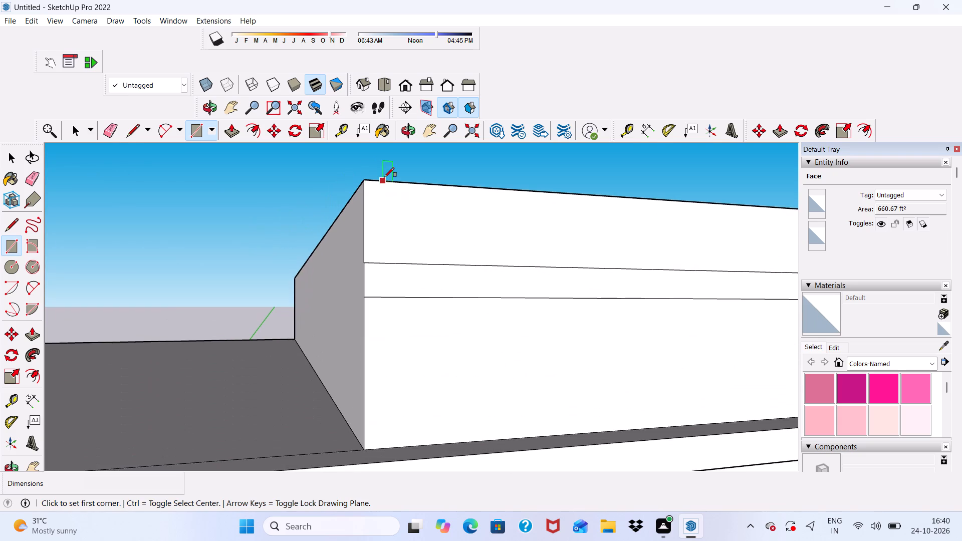
{"action": "left_click", "coordinate": [363, 183]}
{"action": "scroll", "coordinate": [314, 238], "scroll_direction": "down", "scroll_amount": 3}
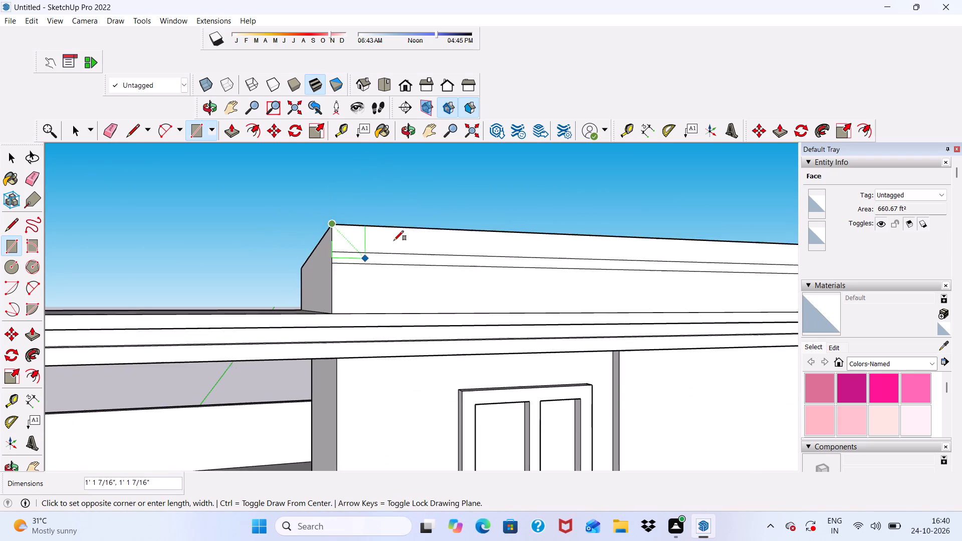
{"action": "scroll", "coordinate": [394, 240], "scroll_direction": "down", "scroll_amount": 11}
{"action": "scroll", "coordinate": [556, 234], "scroll_direction": "up", "scroll_amount": 5}
{"action": "scroll", "coordinate": [608, 241], "scroll_direction": "up", "scroll_amount": 9}
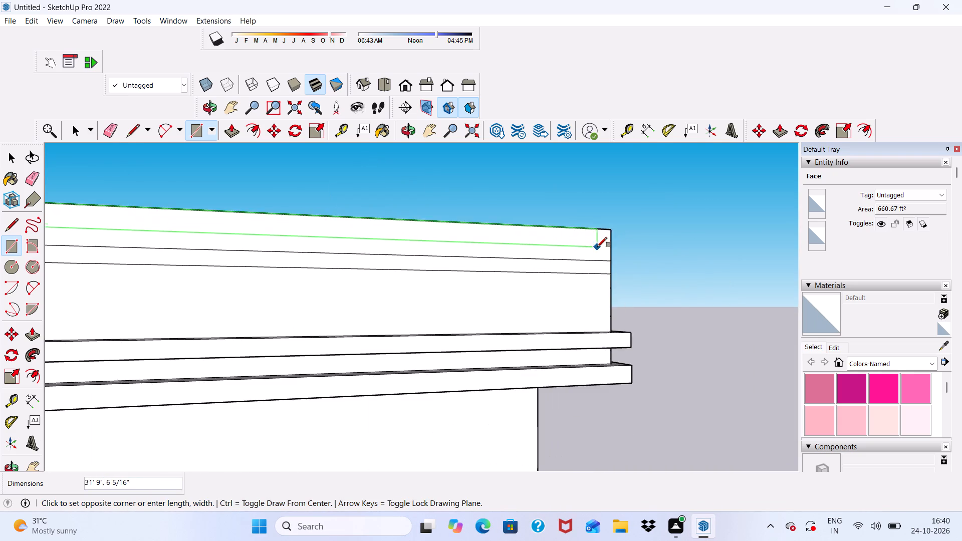
{"action": "scroll", "coordinate": [603, 238], "scroll_direction": "up", "scroll_amount": 7}
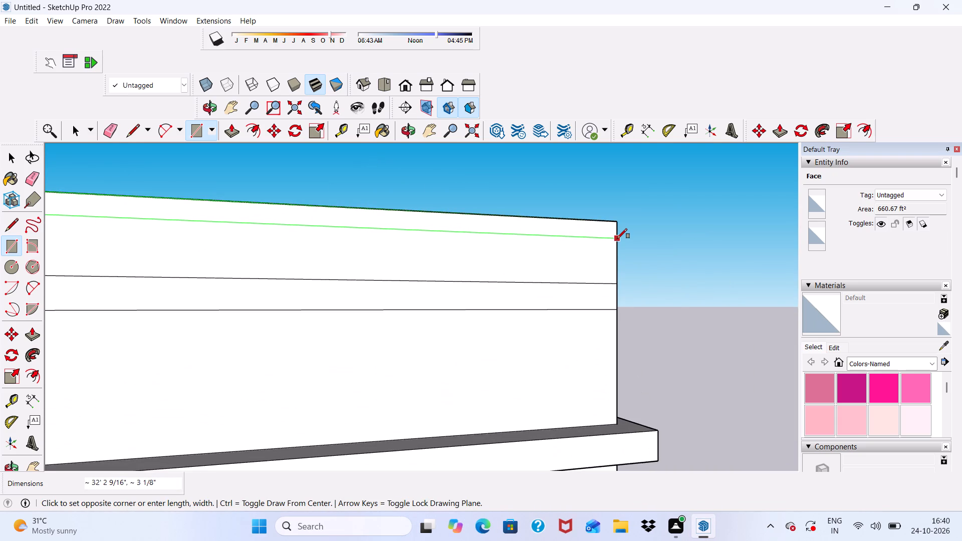
{"action": "left_click", "coordinate": [617, 237]}
{"action": "key", "text": "space"}
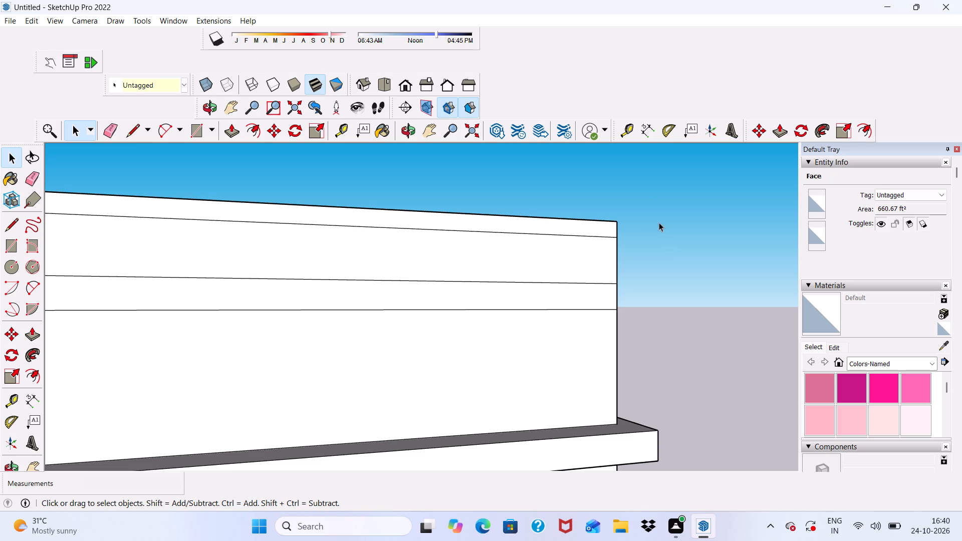
Push/Pull the top strip on the raised block's front face outward 3".
{"action": "scroll", "coordinate": [595, 232], "scroll_direction": "up", "scroll_amount": 4}
{"action": "left_click", "coordinate": [595, 232]}
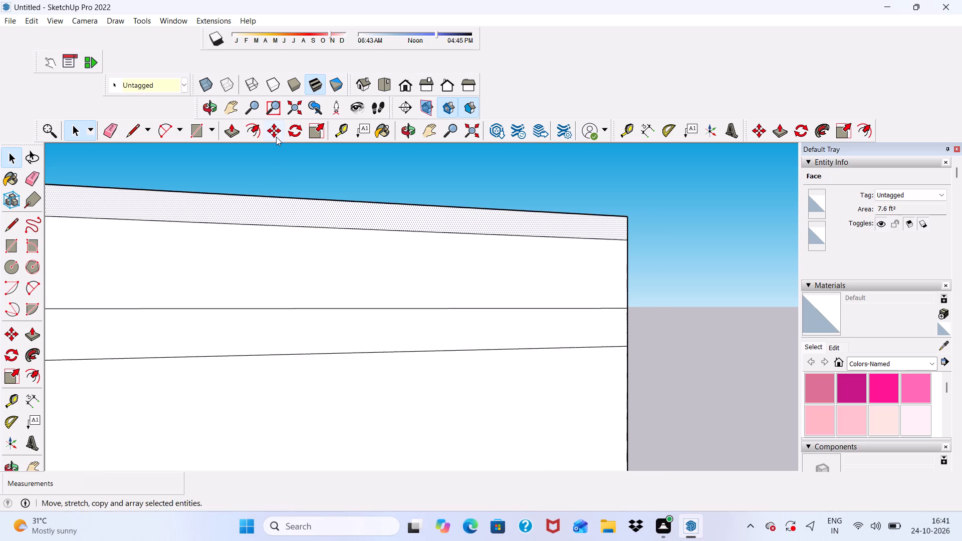
{"action": "left_click", "coordinate": [233, 126]}
{"action": "left_click", "coordinate": [348, 211]}
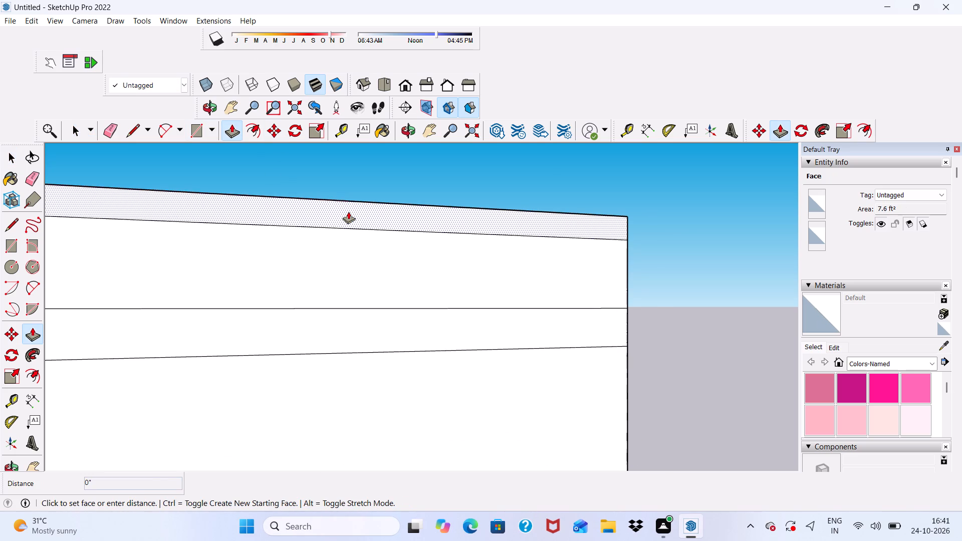
{"action": "scroll", "coordinate": [389, 204], "scroll_direction": "down", "scroll_amount": 2}
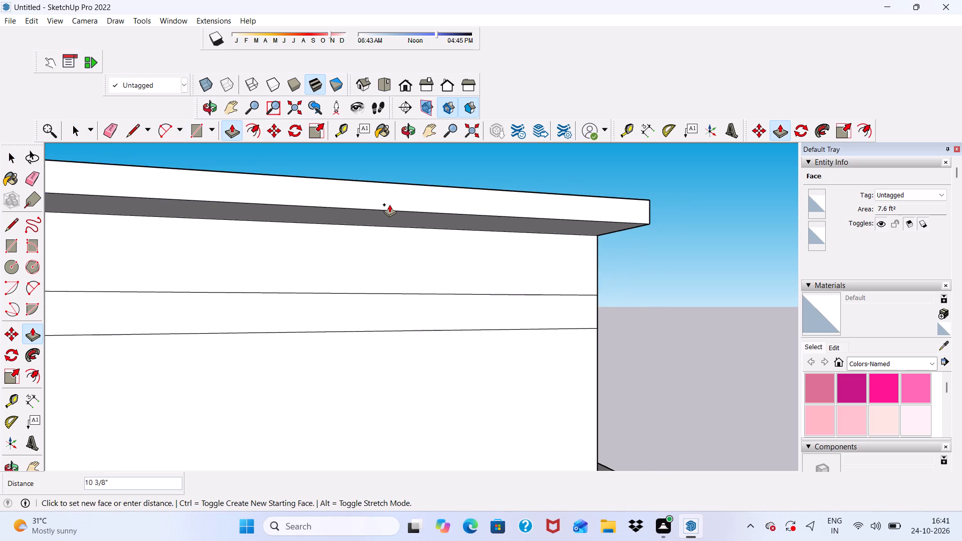
{"action": "middle_click_drag", "start_coordinate": [390, 204], "coordinate": [189, 284]}
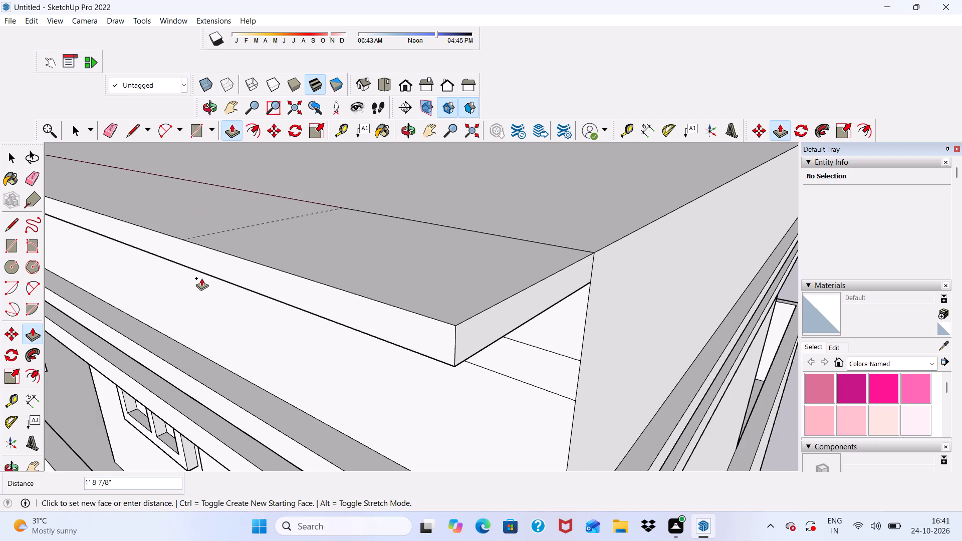
{"action": "key", "text": "3"}
{"action": "key", "text": "shift+quotedbl"}
{"action": "key", "text": "Return"}
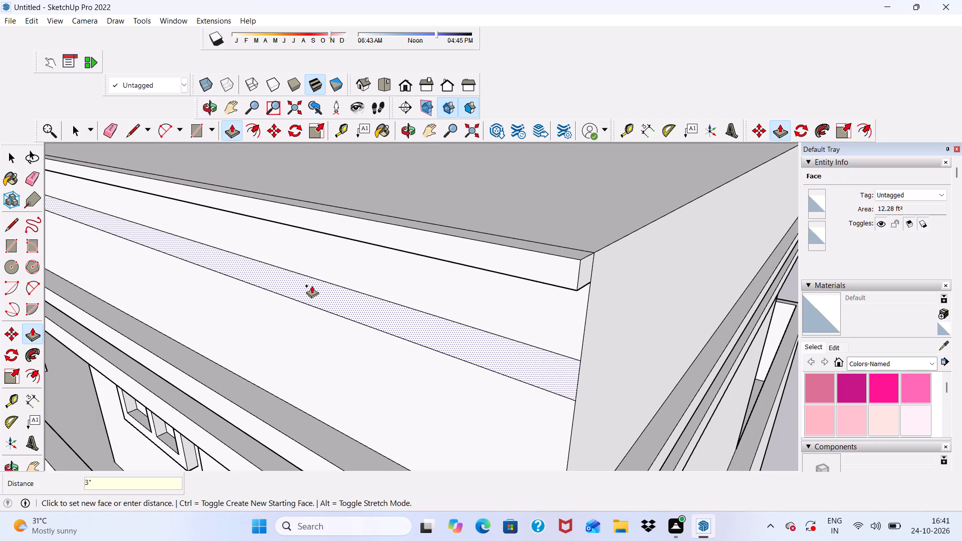
Push/Pull the lower strip on the raised block's front face outward 3", matching the top band.
{"action": "left_click", "coordinate": [312, 286]}
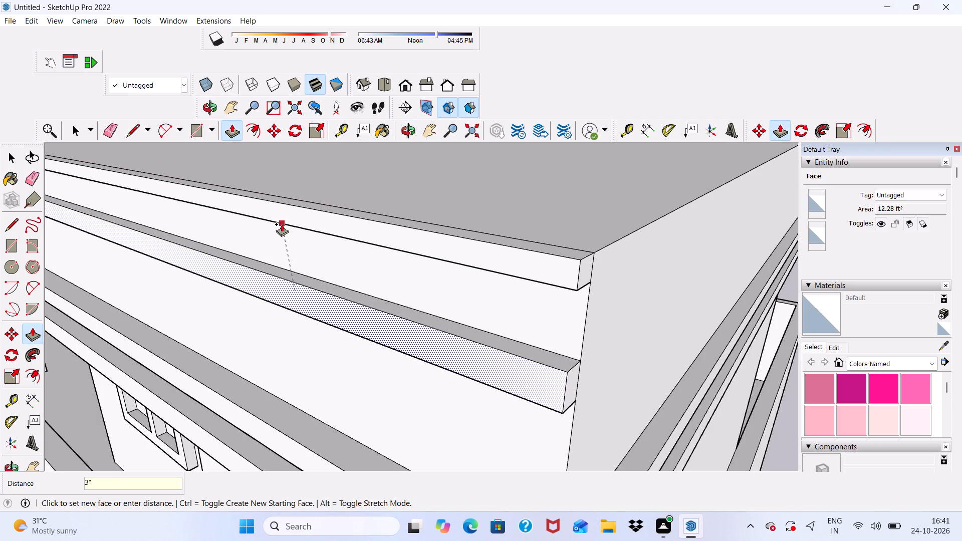
{"action": "left_click", "coordinate": [282, 224]}
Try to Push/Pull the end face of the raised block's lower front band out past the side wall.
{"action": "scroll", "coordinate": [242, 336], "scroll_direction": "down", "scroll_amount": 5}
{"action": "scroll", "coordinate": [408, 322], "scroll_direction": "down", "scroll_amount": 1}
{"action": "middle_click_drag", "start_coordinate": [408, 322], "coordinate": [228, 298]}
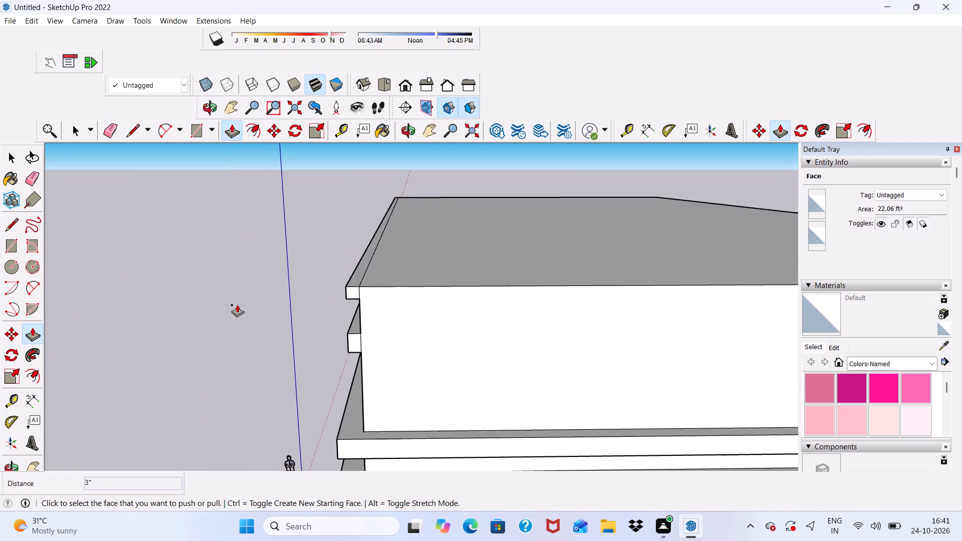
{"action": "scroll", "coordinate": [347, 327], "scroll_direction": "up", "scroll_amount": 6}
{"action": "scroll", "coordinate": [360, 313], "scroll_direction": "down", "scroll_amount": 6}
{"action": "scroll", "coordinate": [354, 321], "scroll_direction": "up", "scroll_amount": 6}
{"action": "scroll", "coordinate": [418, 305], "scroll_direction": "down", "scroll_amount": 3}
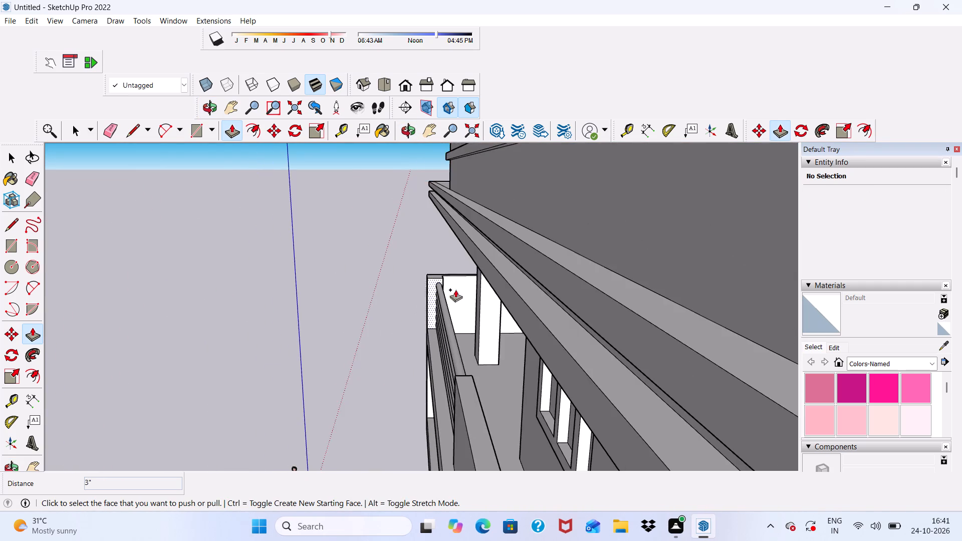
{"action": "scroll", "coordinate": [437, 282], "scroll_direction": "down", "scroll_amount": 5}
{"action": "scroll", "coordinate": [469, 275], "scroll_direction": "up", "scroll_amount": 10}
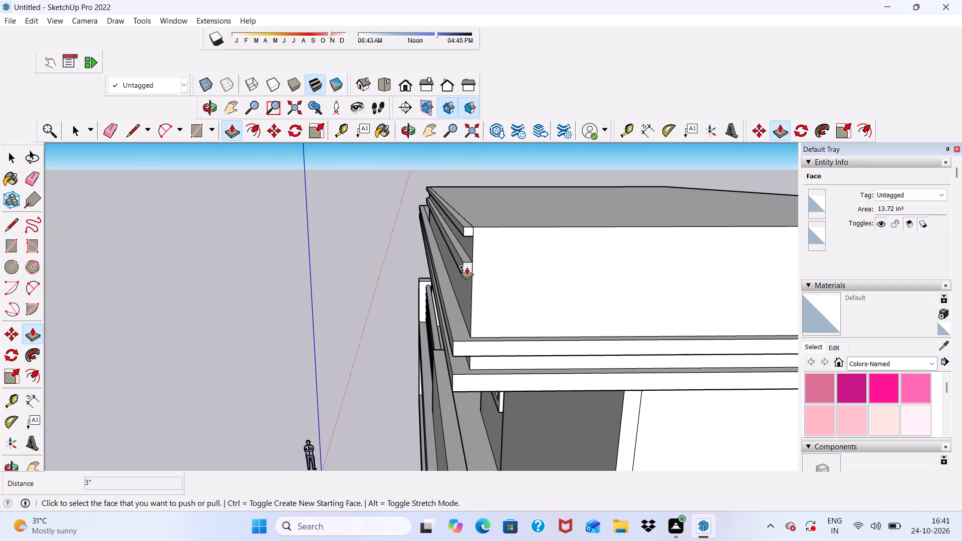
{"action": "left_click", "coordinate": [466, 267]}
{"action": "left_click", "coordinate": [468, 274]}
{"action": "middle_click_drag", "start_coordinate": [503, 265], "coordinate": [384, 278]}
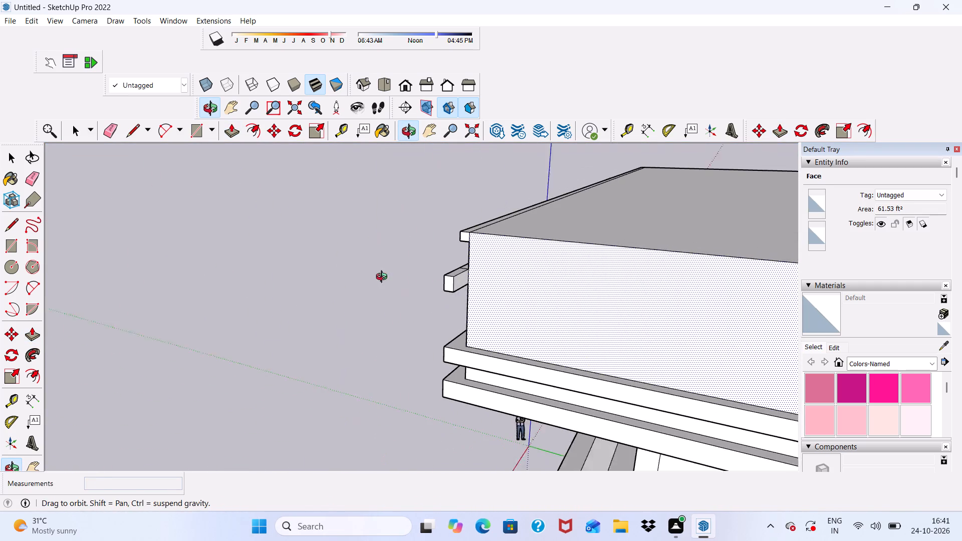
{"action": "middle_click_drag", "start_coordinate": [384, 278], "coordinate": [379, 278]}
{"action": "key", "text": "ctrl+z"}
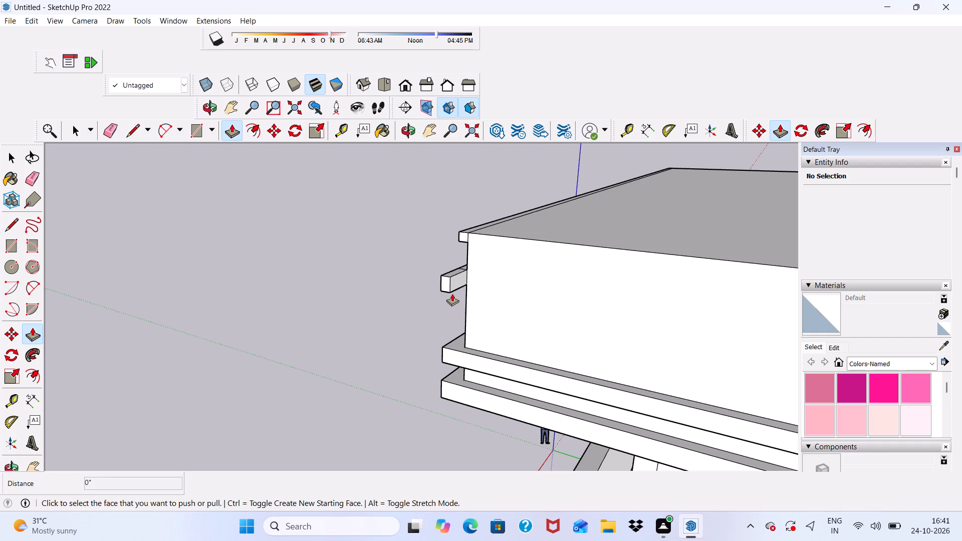
Push/Pull the end face of the raised block's lower front band 4" out past the side wall.
{"action": "scroll", "coordinate": [453, 268], "scroll_direction": "up", "scroll_amount": 4}
{"action": "scroll", "coordinate": [499, 301], "scroll_direction": "down", "scroll_amount": 5}
{"action": "scroll", "coordinate": [485, 311], "scroll_direction": "up", "scroll_amount": 5}
{"action": "scroll", "coordinate": [499, 319], "scroll_direction": "down", "scroll_amount": 3}
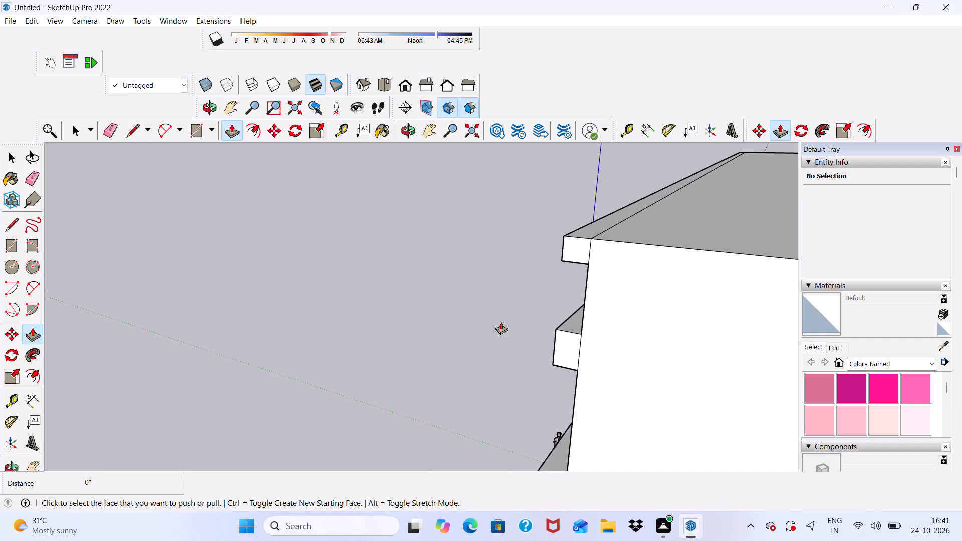
{"action": "left_click", "coordinate": [561, 335]}
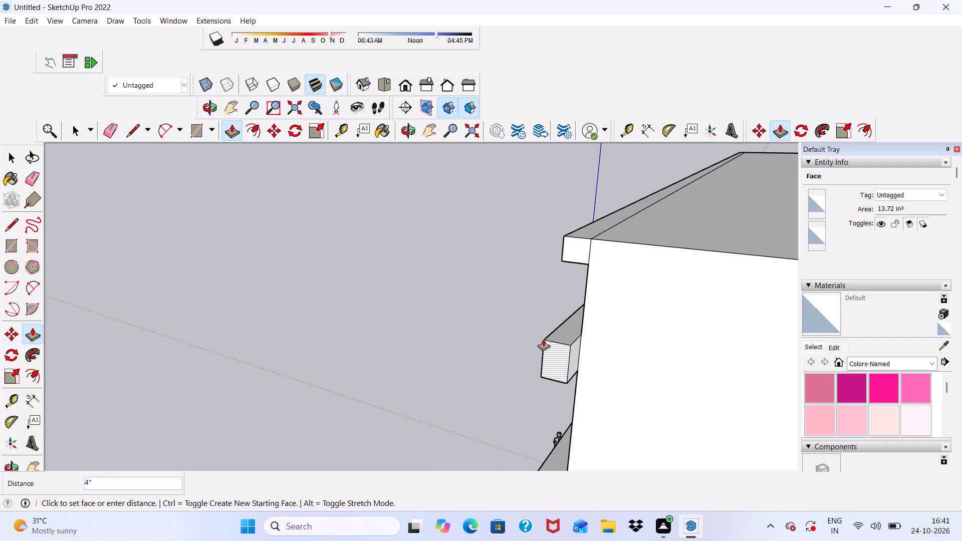
{"action": "left_click", "coordinate": [543, 339]}
{"action": "scroll", "coordinate": [572, 349], "scroll_direction": "up", "scroll_amount": 5}
{"action": "left_click", "coordinate": [569, 349]}
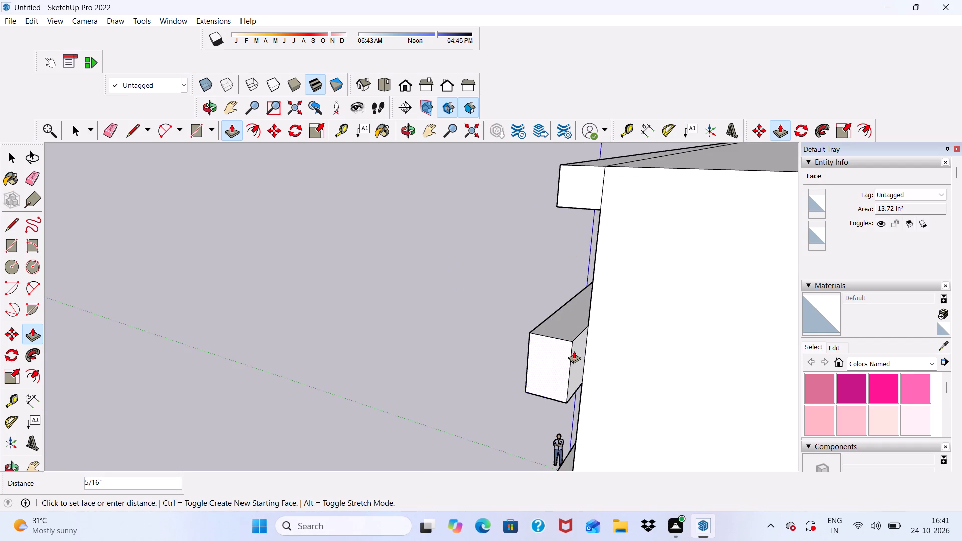
{"action": "key", "text": "space"}
Push/Pull the inner face of the lower band's extended end 20' 6 1/8" along the side wall to the rear corner.
{"action": "scroll", "coordinate": [572, 349], "scroll_direction": "up", "scroll_amount": 3}
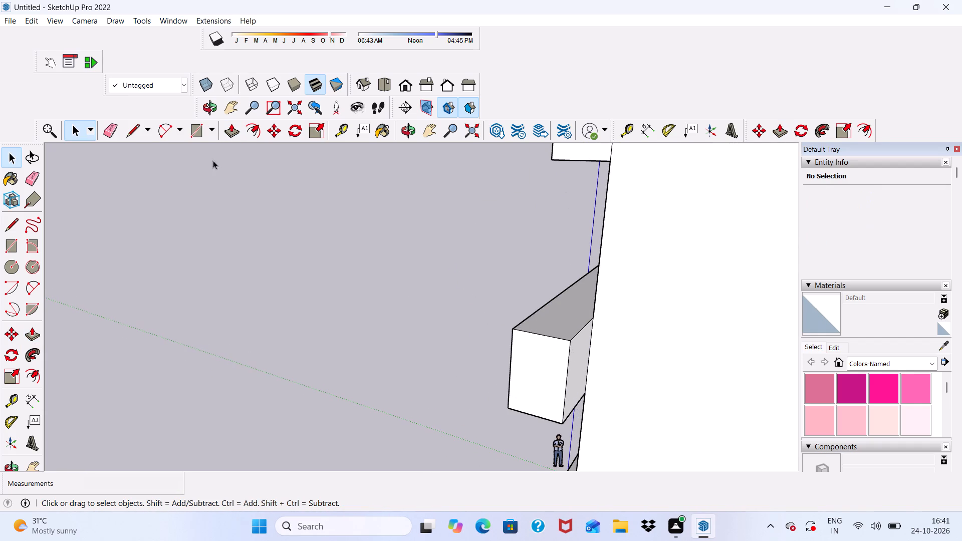
{"action": "left_click", "coordinate": [231, 130]}
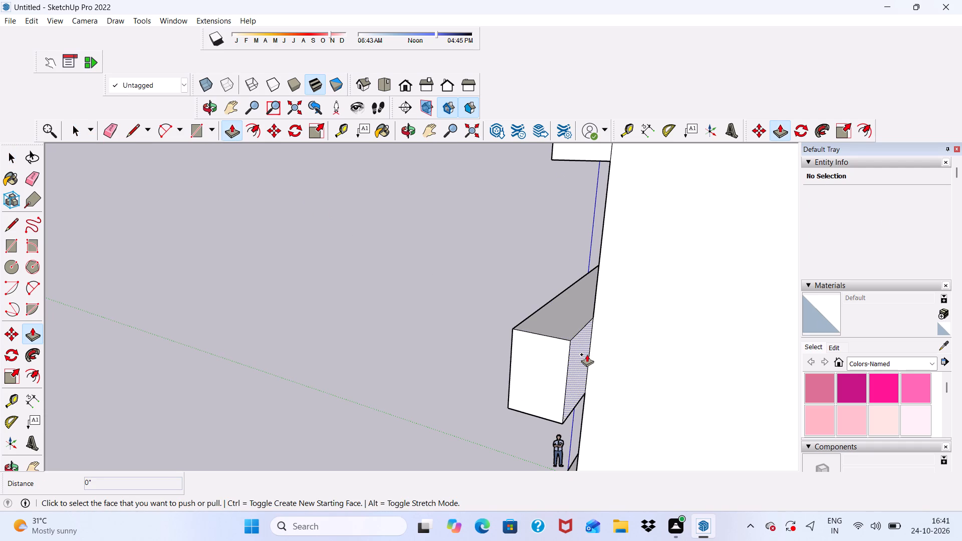
{"action": "left_click", "coordinate": [587, 354]}
{"action": "scroll", "coordinate": [571, 324], "scroll_direction": "down", "scroll_amount": 6}
{"action": "scroll", "coordinate": [512, 299], "scroll_direction": "down", "scroll_amount": 3}
{"action": "scroll", "coordinate": [654, 318], "scroll_direction": "down", "scroll_amount": 9}
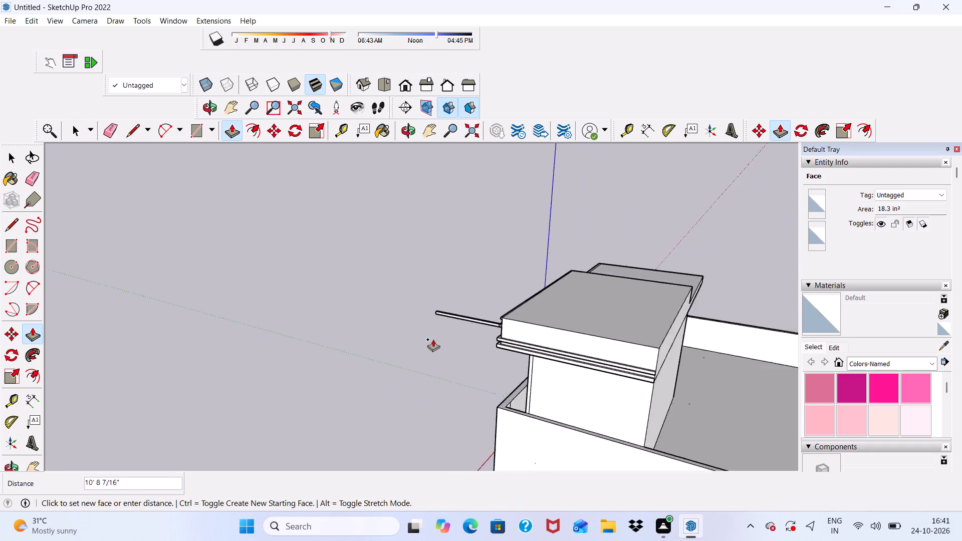
{"action": "scroll", "coordinate": [433, 339], "scroll_direction": "down", "scroll_amount": 8}
{"action": "scroll", "coordinate": [594, 352], "scroll_direction": "up", "scroll_amount": 15}
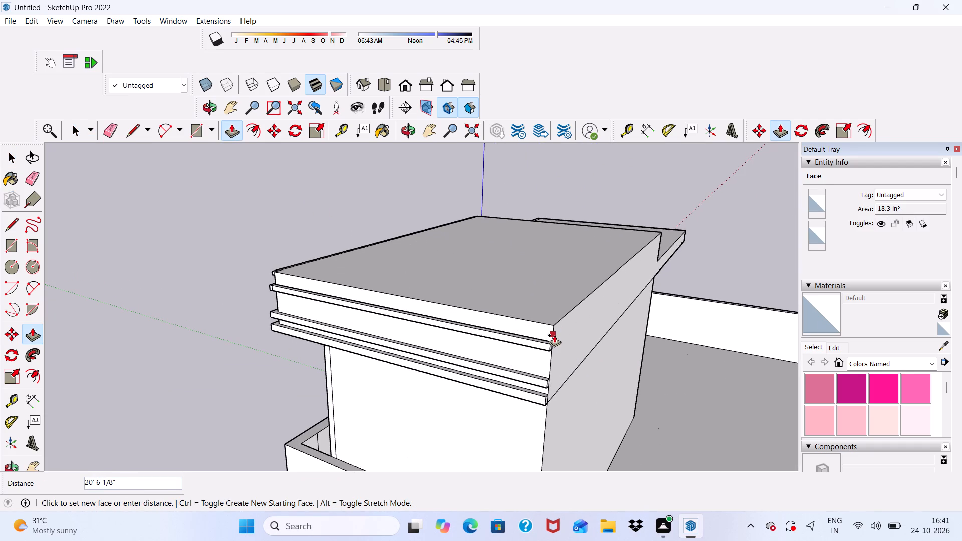
{"action": "left_click", "coordinate": [554, 335]}
Push/Pull the end face of the raised block's top front band about 3 1/2" out past the side wall.
{"action": "scroll", "coordinate": [391, 319], "scroll_direction": "down", "scroll_amount": 1}
{"action": "scroll", "coordinate": [205, 297], "scroll_direction": "up", "scroll_amount": 4}
{"action": "scroll", "coordinate": [344, 259], "scroll_direction": "up", "scroll_amount": 5}
{"action": "scroll", "coordinate": [441, 273], "scroll_direction": "down", "scroll_amount": 2}
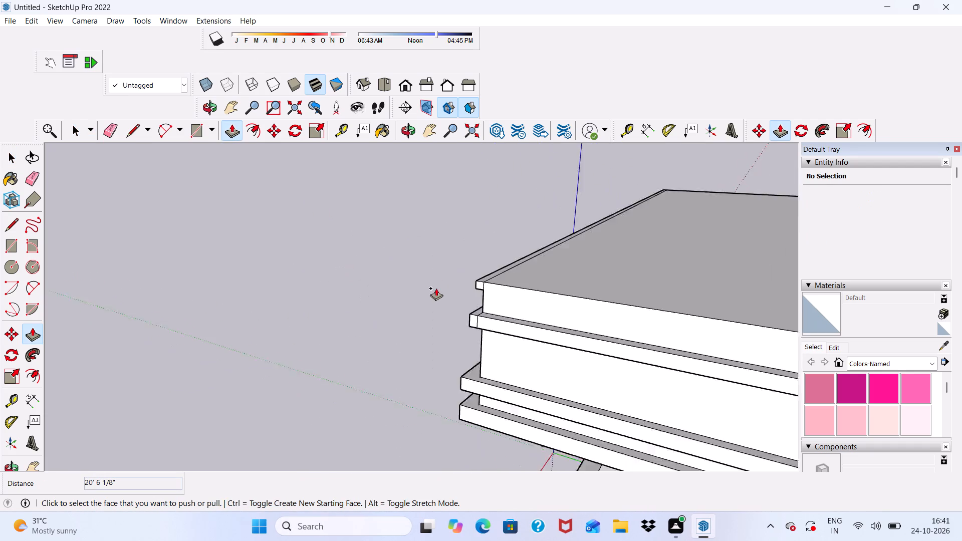
{"action": "scroll", "coordinate": [436, 288], "scroll_direction": "down", "scroll_amount": 7}
{"action": "scroll", "coordinate": [478, 285], "scroll_direction": "up", "scroll_amount": 10}
{"action": "scroll", "coordinate": [428, 284], "scroll_direction": "up", "scroll_amount": 9}
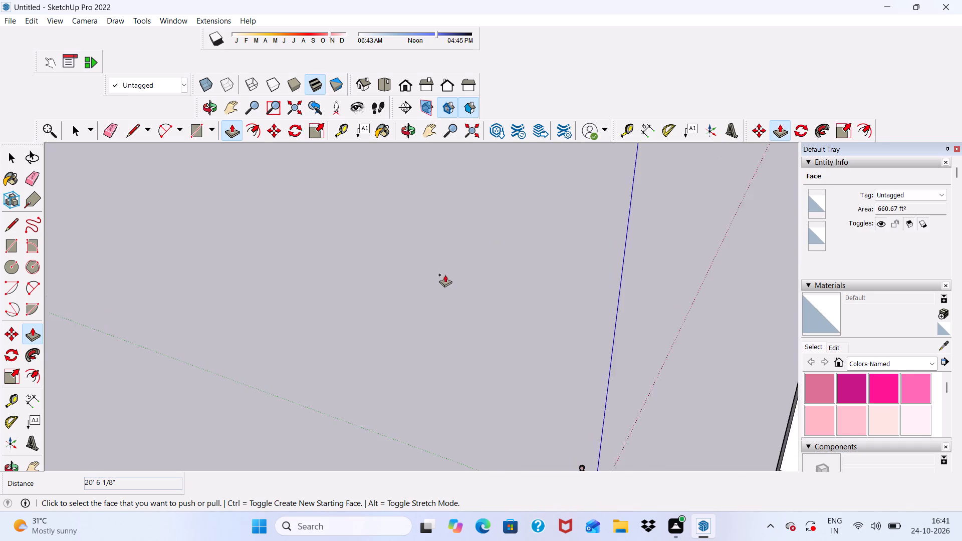
{"action": "scroll", "coordinate": [445, 275], "scroll_direction": "down", "scroll_amount": 6}
{"action": "scroll", "coordinate": [472, 264], "scroll_direction": "up", "scroll_amount": 9}
{"action": "left_click", "coordinate": [480, 269]}
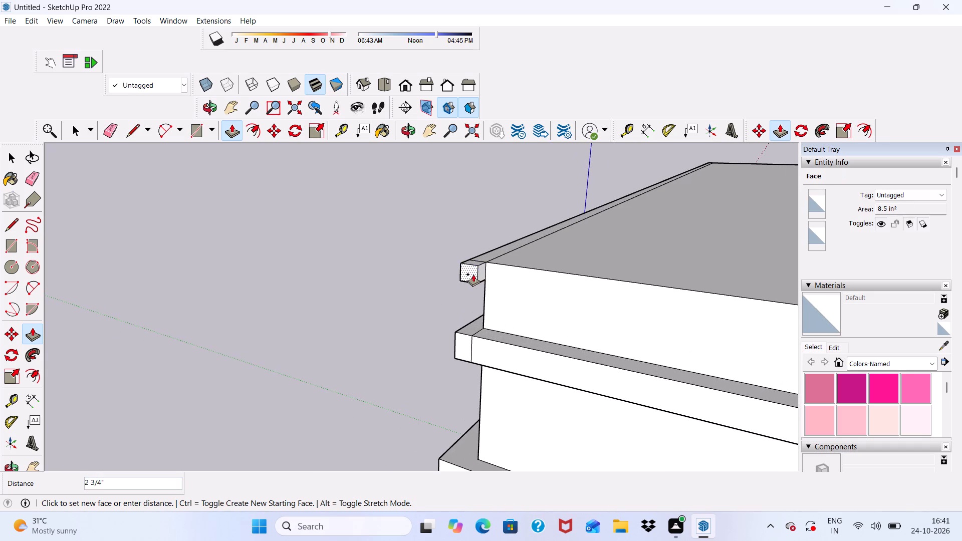
{"action": "left_click", "coordinate": [469, 272]}
Push/Pull the inner face of the top band's extended end 20' 6 1/8" along the side wall to the rear corner.
{"action": "scroll", "coordinate": [478, 265], "scroll_direction": "up", "scroll_amount": 3}
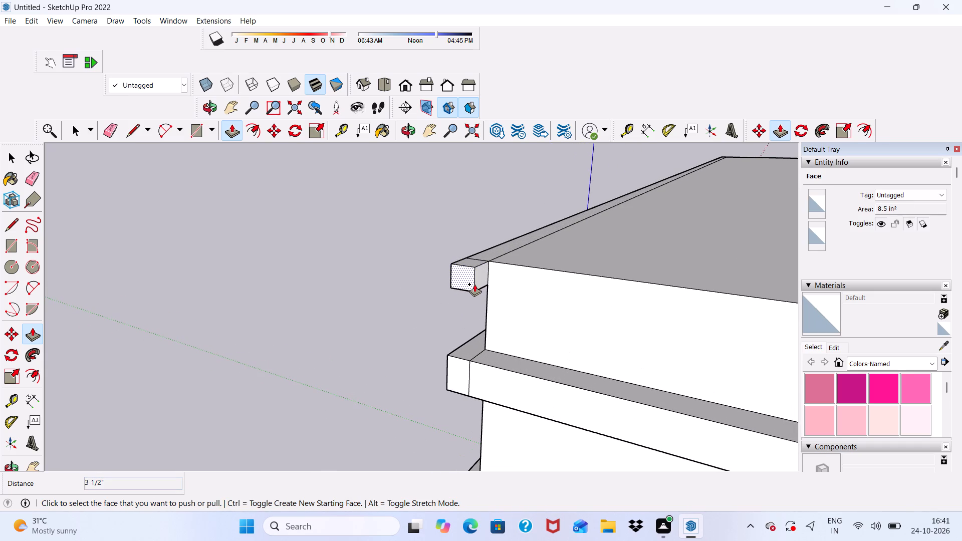
{"action": "scroll", "coordinate": [500, 271], "scroll_direction": "up", "scroll_amount": 6}
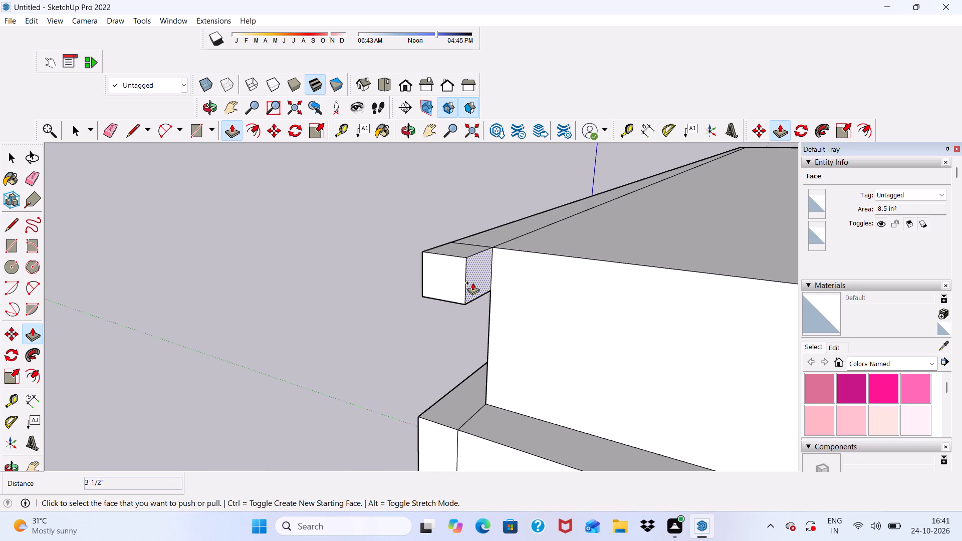
{"action": "left_click", "coordinate": [472, 283]}
{"action": "scroll", "coordinate": [498, 288], "scroll_direction": "down", "scroll_amount": 5}
{"action": "scroll", "coordinate": [362, 309], "scroll_direction": "down", "scroll_amount": 11}
{"action": "scroll", "coordinate": [485, 340], "scroll_direction": "up", "scroll_amount": 7}
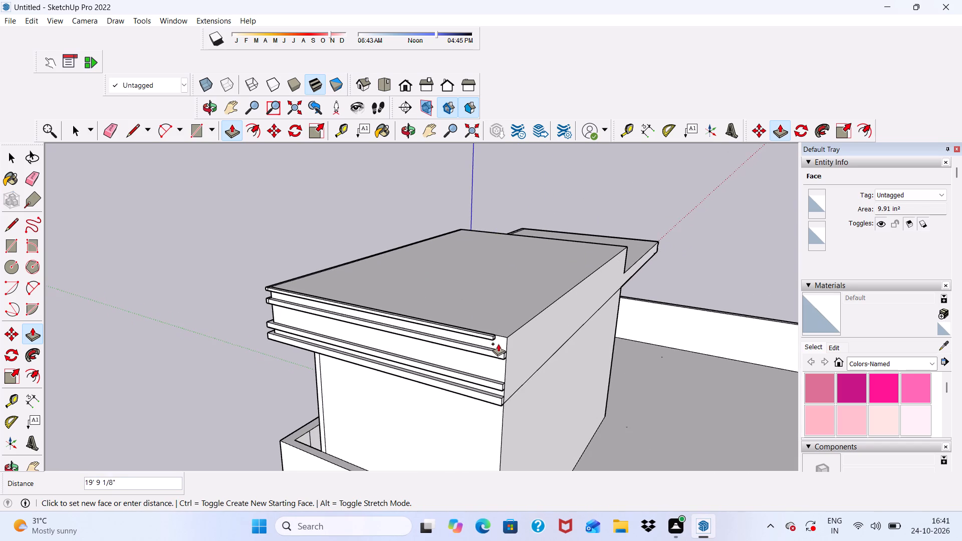
{"action": "scroll", "coordinate": [506, 342], "scroll_direction": "up", "scroll_amount": 8}
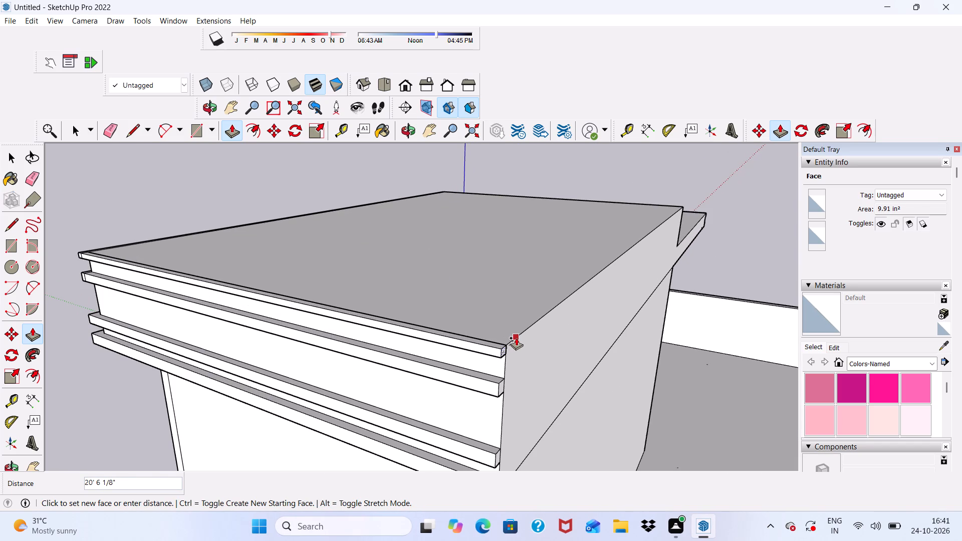
{"action": "left_click", "coordinate": [516, 338]}
Erase the corner seam lines from the raised block's lower band where its front and side pieces meet.
{"action": "scroll", "coordinate": [516, 338], "scroll_direction": "down", "scroll_amount": 4}
{"action": "middle_click_drag", "start_coordinate": [516, 338], "coordinate": [635, 288]}
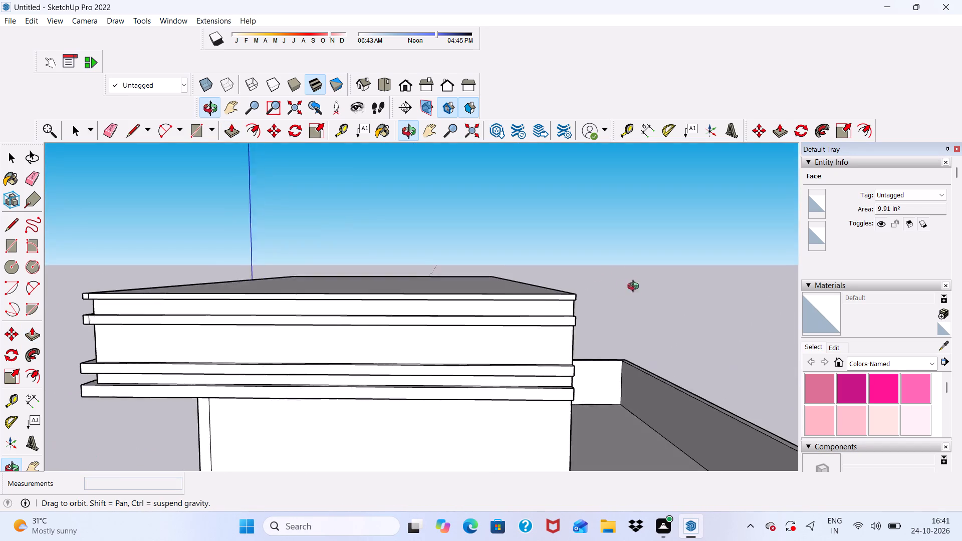
{"action": "middle_click_drag", "start_coordinate": [635, 288], "coordinate": [726, 321]}
{"action": "scroll", "coordinate": [726, 321], "scroll_direction": "down", "scroll_amount": 5}
{"action": "scroll", "coordinate": [494, 388], "scroll_direction": "up", "scroll_amount": 6}
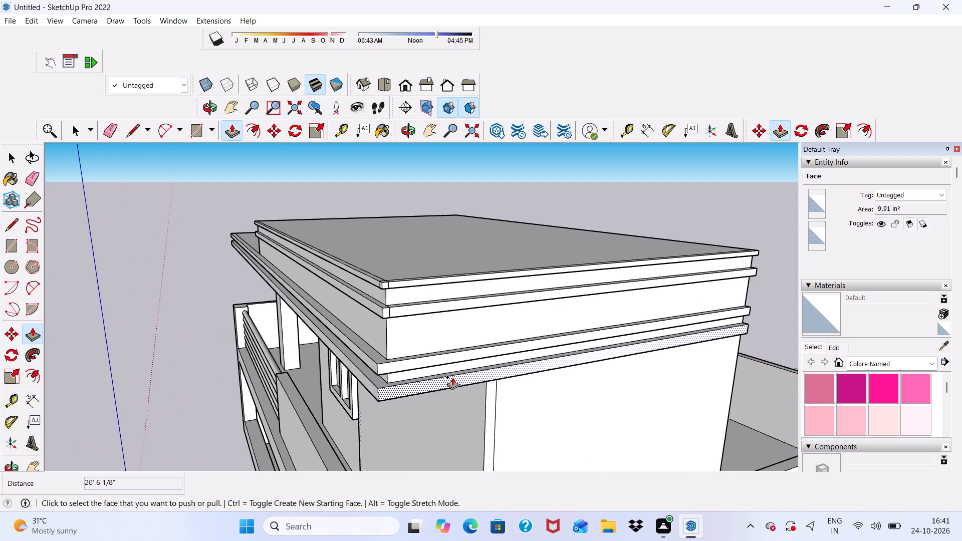
{"action": "scroll", "coordinate": [400, 290], "scroll_direction": "up", "scroll_amount": 5}
{"action": "left_click", "coordinate": [109, 132]}
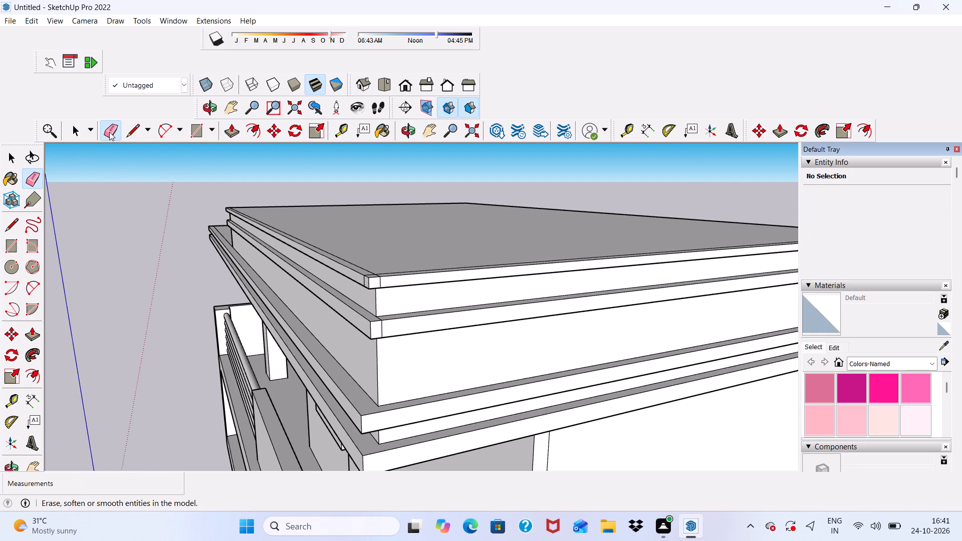
{"action": "scroll", "coordinate": [462, 346], "scroll_direction": "up", "scroll_amount": 4}
{"action": "scroll", "coordinate": [294, 289], "scroll_direction": "up", "scroll_amount": 8}
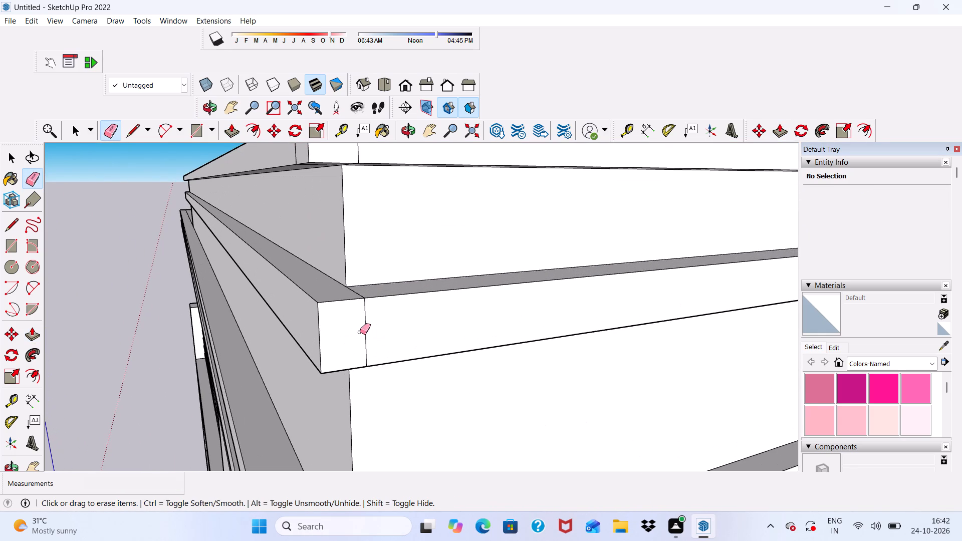
{"action": "left_click_drag", "start_coordinate": [360, 332], "coordinate": [376, 344]}
{"action": "scroll", "coordinate": [373, 306], "scroll_direction": "up", "scroll_amount": 3}
{"action": "left_click_drag", "start_coordinate": [347, 290], "coordinate": [363, 287]}
{"action": "scroll", "coordinate": [377, 318], "scroll_direction": "down", "scroll_amount": 2}
{"action": "middle_click_drag", "start_coordinate": [384, 336], "coordinate": [391, 161]}
{"action": "scroll", "coordinate": [380, 400], "scroll_direction": "up", "scroll_amount": 5}
{"action": "left_click_drag", "start_coordinate": [341, 364], "coordinate": [365, 377]}
Erase the corner seam lines from the front, side and underside of the raised block's top band.
{"action": "scroll", "coordinate": [366, 367], "scroll_direction": "down", "scroll_amount": 11}
{"action": "scroll", "coordinate": [375, 319], "scroll_direction": "down", "scroll_amount": 2}
{"action": "middle_click_drag", "start_coordinate": [375, 319], "coordinate": [389, 420]}
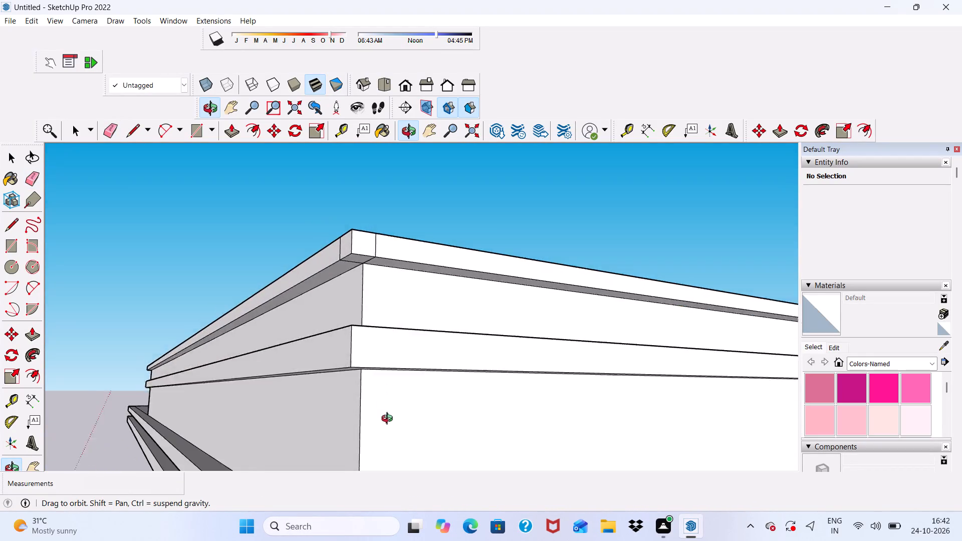
{"action": "middle_click_drag", "start_coordinate": [389, 420], "coordinate": [389, 423]}
{"action": "scroll", "coordinate": [341, 252], "scroll_direction": "up", "scroll_amount": 7}
{"action": "left_click_drag", "start_coordinate": [392, 243], "coordinate": [417, 253]}
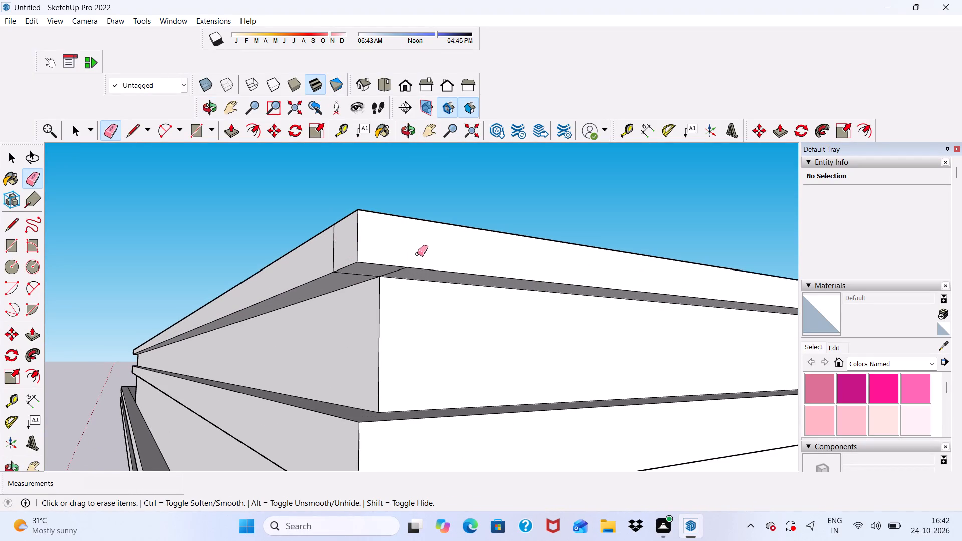
{"action": "middle_click_drag", "start_coordinate": [419, 268], "coordinate": [399, 193]}
{"action": "scroll", "coordinate": [409, 260], "scroll_direction": "up", "scroll_amount": 4}
{"action": "left_click_drag", "start_coordinate": [388, 278], "coordinate": [392, 289]}
{"action": "scroll", "coordinate": [364, 297], "scroll_direction": "up", "scroll_amount": 3}
{"action": "left_click_drag", "start_coordinate": [336, 287], "coordinate": [337, 313]}
{"action": "scroll", "coordinate": [334, 301], "scroll_direction": "down", "scroll_amount": 1}
{"action": "middle_click_drag", "start_coordinate": [333, 301], "coordinate": [449, 376]}
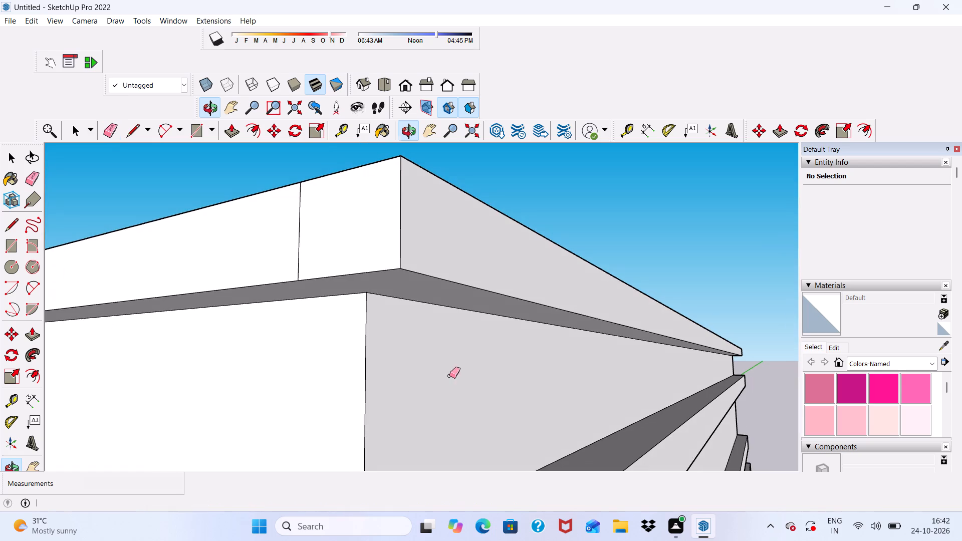
{"action": "left_click_drag", "start_coordinate": [296, 251], "coordinate": [303, 248]}
Erase the inner edge lines and corner seams on the raised block's roof surface along its top band.
{"action": "scroll", "coordinate": [313, 241], "scroll_direction": "down", "scroll_amount": 3}
{"action": "middle_click_drag", "start_coordinate": [315, 243], "coordinate": [311, 378]}
{"action": "scroll", "coordinate": [306, 344], "scroll_direction": "down", "scroll_amount": 11}
{"action": "scroll", "coordinate": [343, 281], "scroll_direction": "up", "scroll_amount": 3}
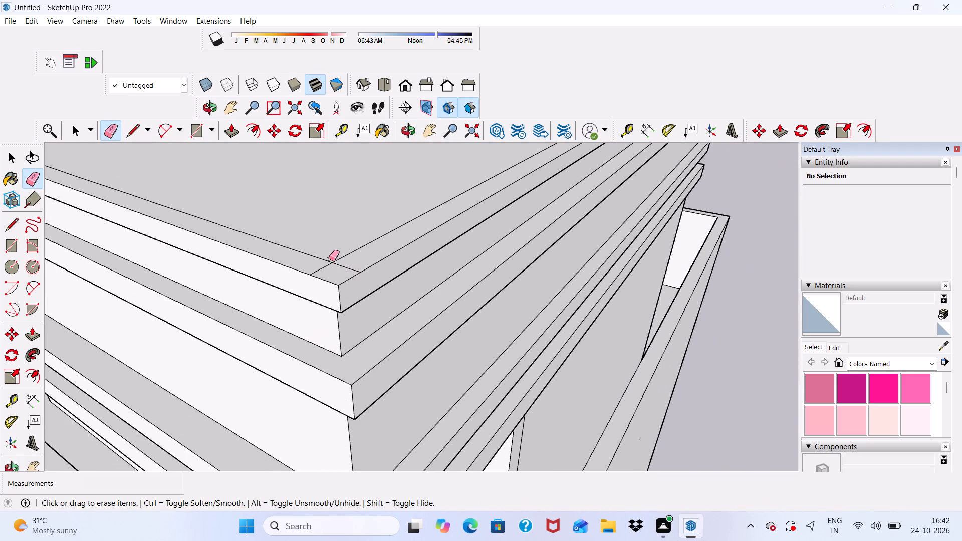
{"action": "left_click_drag", "start_coordinate": [332, 253], "coordinate": [336, 267]}
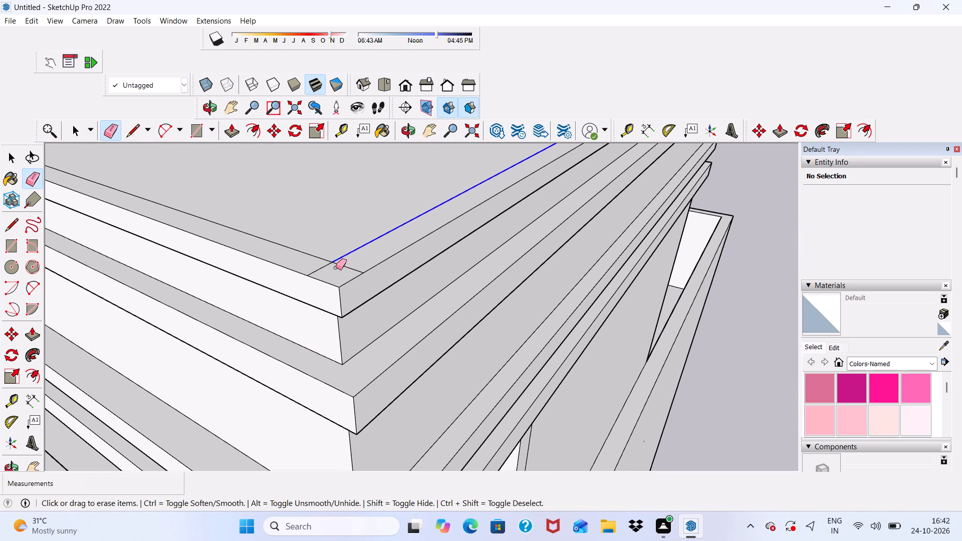
{"action": "left_click_drag", "start_coordinate": [336, 267], "coordinate": [341, 264]}
{"action": "left_click_drag", "start_coordinate": [314, 254], "coordinate": [320, 274]}
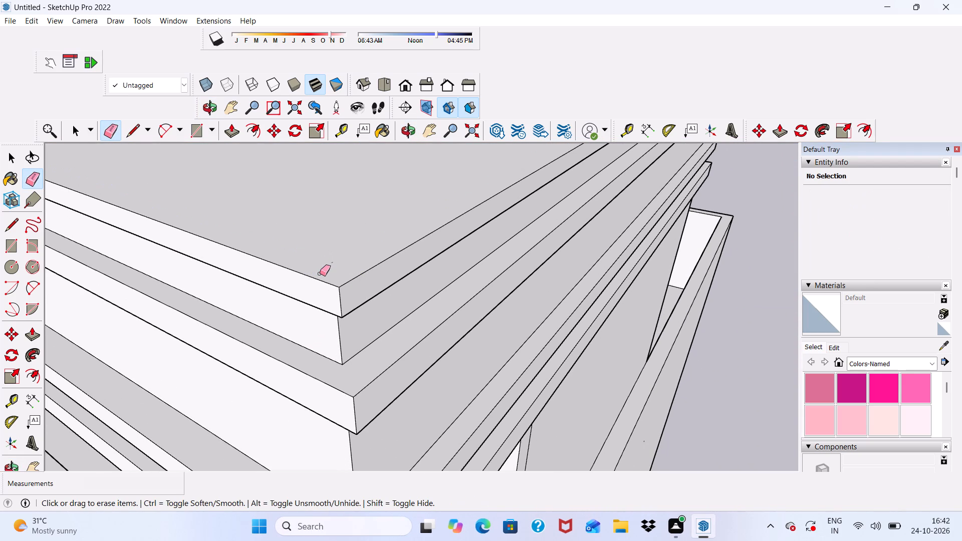
Examine the wrapped bands and their ends on the raised block's side facing the lower roof.
{"action": "scroll", "coordinate": [327, 255], "scroll_direction": "down", "scroll_amount": 20}
{"action": "scroll", "coordinate": [327, 255], "scroll_direction": "down", "scroll_amount": 2}
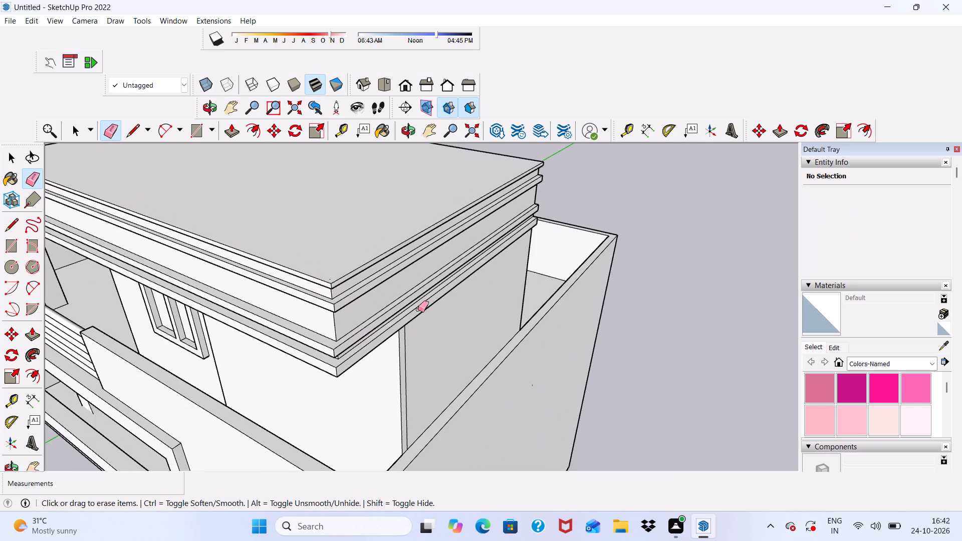
{"action": "scroll", "coordinate": [418, 310], "scroll_direction": "down", "scroll_amount": 5}
{"action": "scroll", "coordinate": [216, 241], "scroll_direction": "up", "scroll_amount": 10}
{"action": "middle_click_drag", "start_coordinate": [221, 243], "coordinate": [312, 170]}
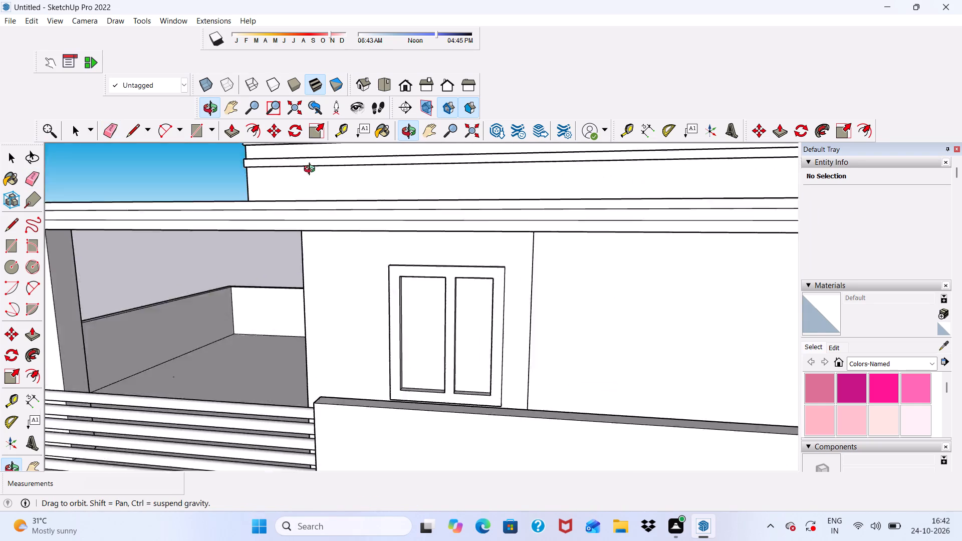
{"action": "middle_click_drag", "start_coordinate": [312, 170], "coordinate": [325, 212]}
{"action": "scroll", "coordinate": [326, 215], "scroll_direction": "down", "scroll_amount": 5}
{"action": "scroll", "coordinate": [299, 242], "scroll_direction": "up", "scroll_amount": 5}
{"action": "middle_click_drag", "start_coordinate": [260, 247], "coordinate": [414, 228]}
{"action": "key", "text": "space"}
{"action": "scroll", "coordinate": [508, 194], "scroll_direction": "up", "scroll_amount": 13}
{"action": "scroll", "coordinate": [505, 195], "scroll_direction": "down", "scroll_amount": 5}
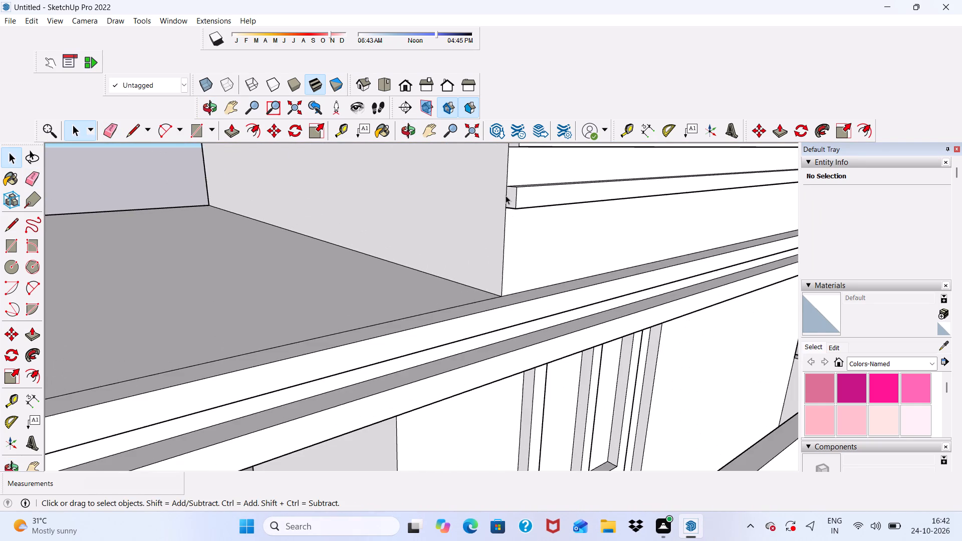
{"action": "middle_click_drag", "start_coordinate": [508, 197], "coordinate": [612, 184]}
{"action": "scroll", "coordinate": [584, 187], "scroll_direction": "up", "scroll_amount": 2}
{"action": "scroll", "coordinate": [546, 193], "scroll_direction": "down", "scroll_amount": 5}
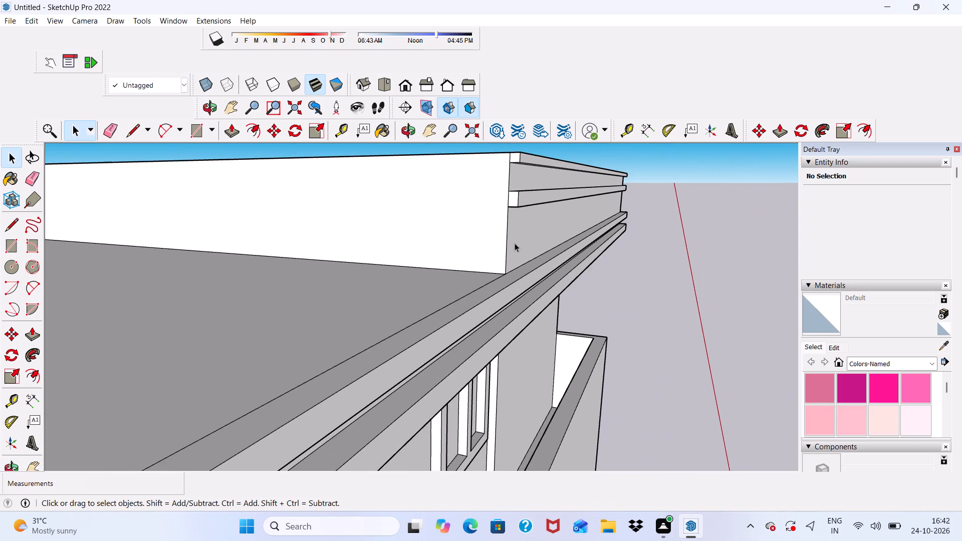
{"action": "scroll", "coordinate": [511, 245], "scroll_direction": "down", "scroll_amount": 6}
{"action": "middle_click_drag", "start_coordinate": [460, 282], "coordinate": [369, 288]}
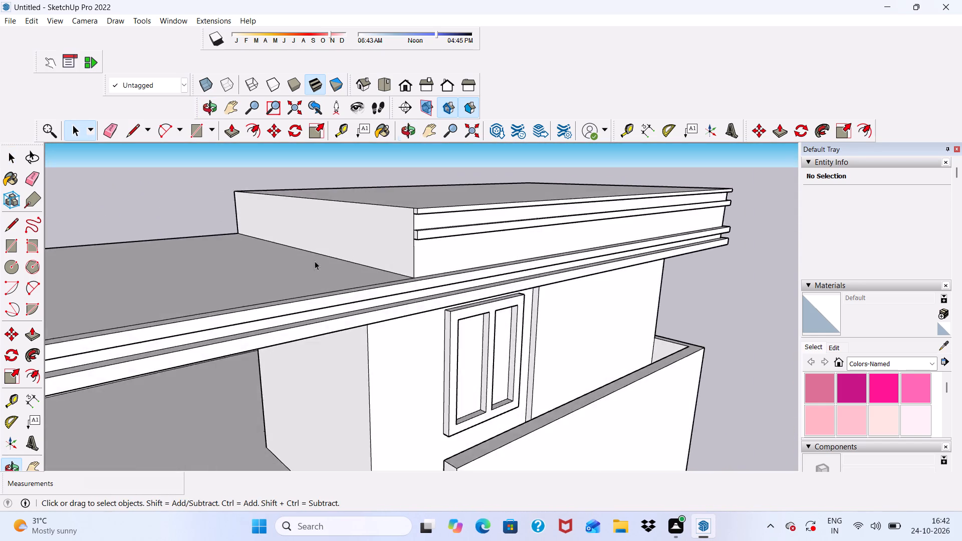
{"action": "scroll", "coordinate": [315, 253], "scroll_direction": "up", "scroll_amount": 1}
{"action": "scroll", "coordinate": [315, 251], "scroll_direction": "down", "scroll_amount": 8}
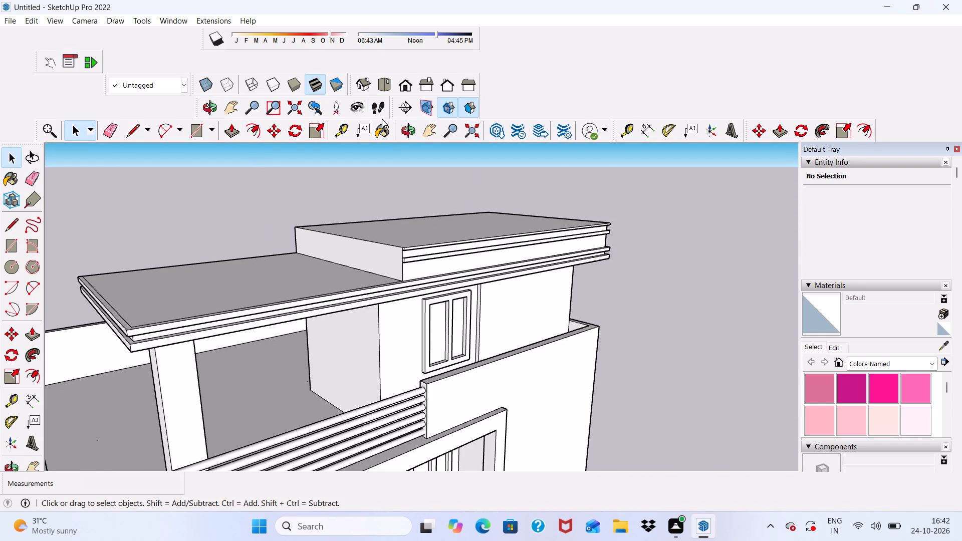
Check the building in the standard Front view and the raised block's band ends beside the lower roof.
{"action": "left_click", "coordinate": [399, 81]}
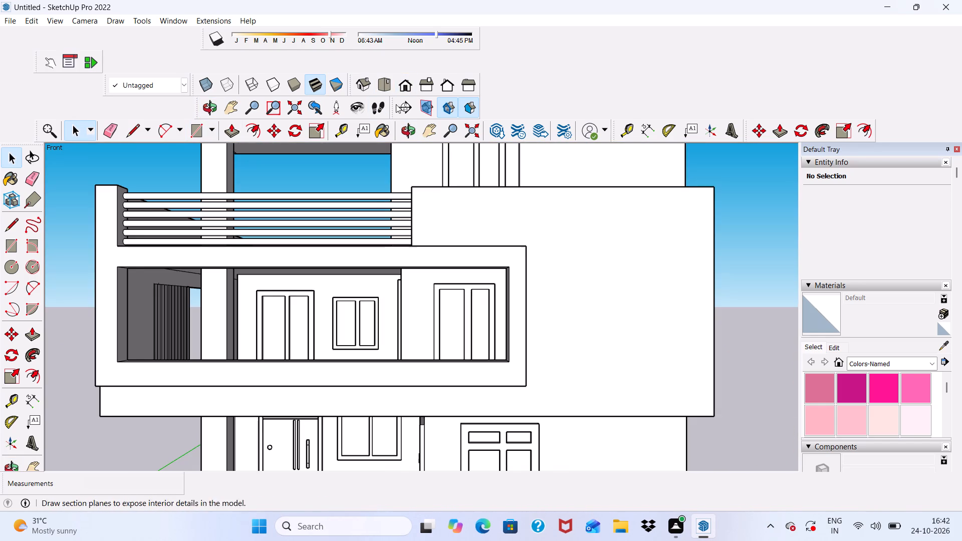
{"action": "scroll", "coordinate": [370, 203], "scroll_direction": "down", "scroll_amount": 3}
{"action": "scroll", "coordinate": [413, 221], "scroll_direction": "down", "scroll_amount": 4}
{"action": "scroll", "coordinate": [426, 235], "scroll_direction": "up", "scroll_amount": 2}
{"action": "scroll", "coordinate": [431, 221], "scroll_direction": "down", "scroll_amount": 5}
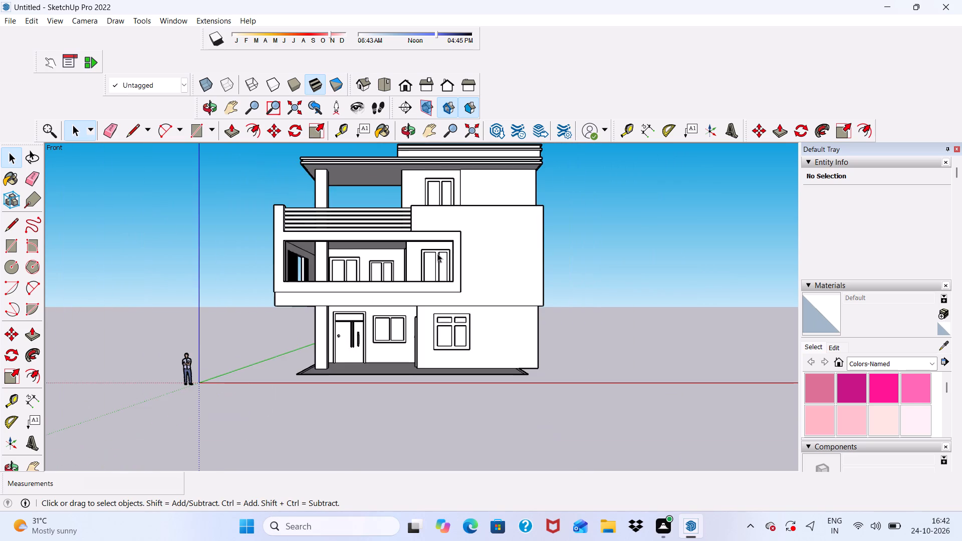
{"action": "scroll", "coordinate": [434, 149], "scroll_direction": "up", "scroll_amount": 5}
{"action": "middle_click_drag", "start_coordinate": [434, 170], "coordinate": [500, 181]}
{"action": "scroll", "coordinate": [500, 181], "scroll_direction": "up", "scroll_amount": 5}
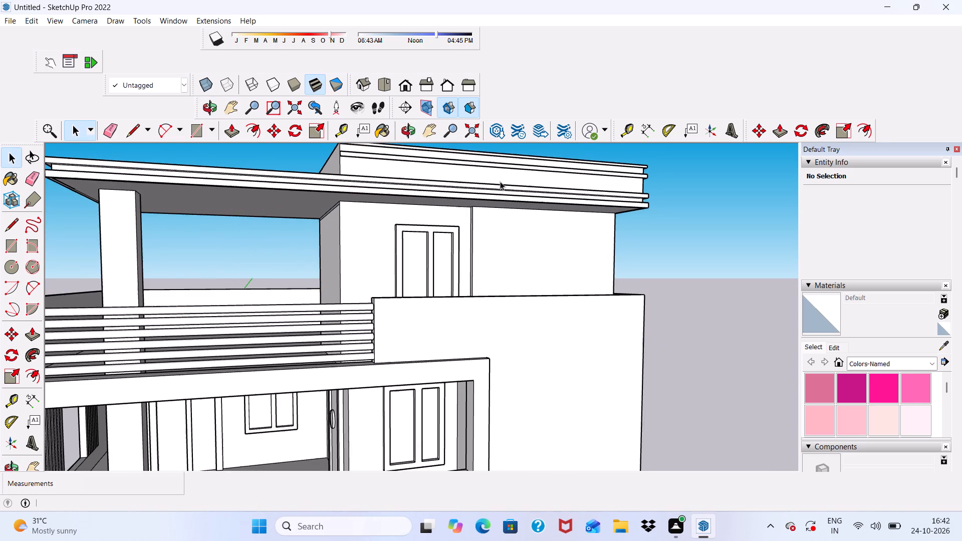
{"action": "scroll", "coordinate": [500, 181], "scroll_direction": "down", "scroll_amount": 1}
{"action": "middle_click_drag", "start_coordinate": [500, 181], "coordinate": [644, 224]}
{"action": "scroll", "coordinate": [635, 227], "scroll_direction": "up", "scroll_amount": 3}
{"action": "middle_click_drag", "start_coordinate": [418, 170], "coordinate": [418, 171]}
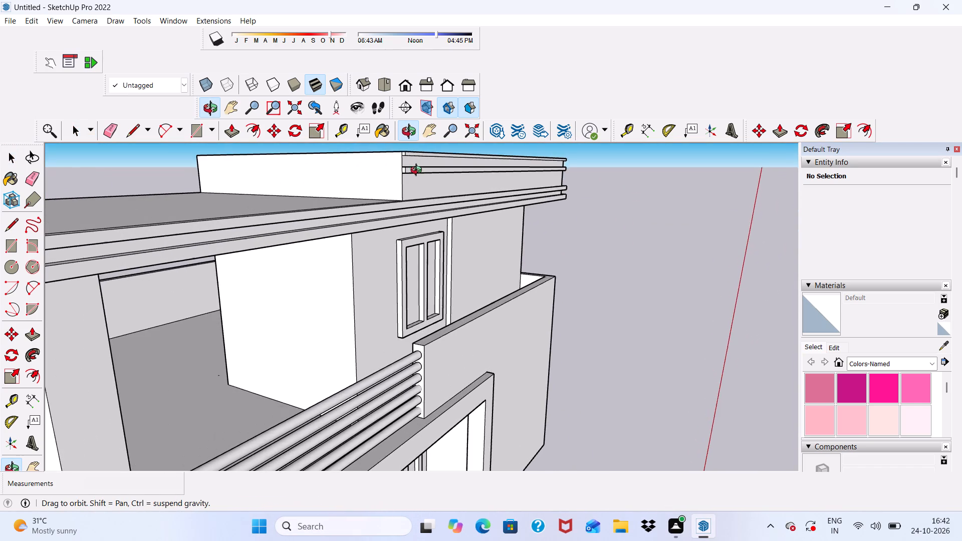
{"action": "middle_click_drag", "start_coordinate": [418, 171], "coordinate": [457, 202]}
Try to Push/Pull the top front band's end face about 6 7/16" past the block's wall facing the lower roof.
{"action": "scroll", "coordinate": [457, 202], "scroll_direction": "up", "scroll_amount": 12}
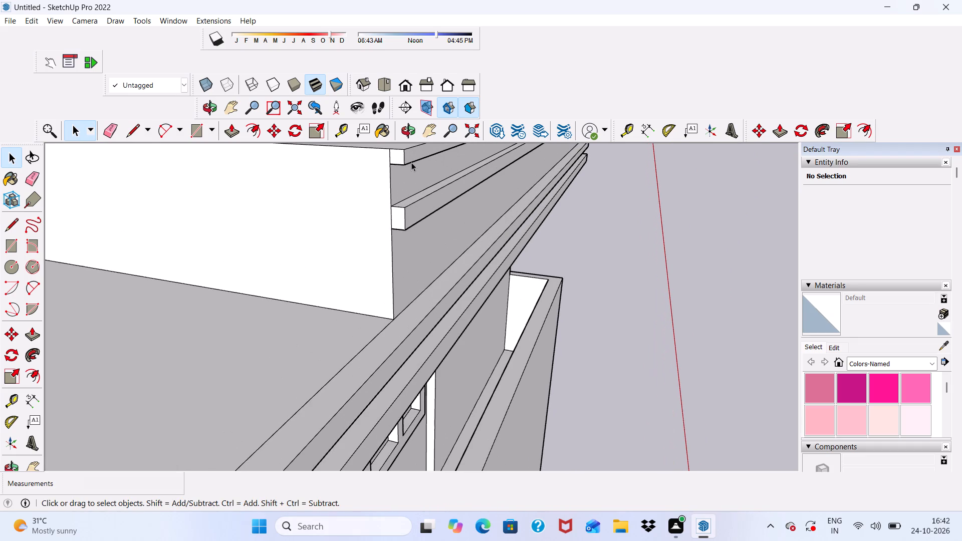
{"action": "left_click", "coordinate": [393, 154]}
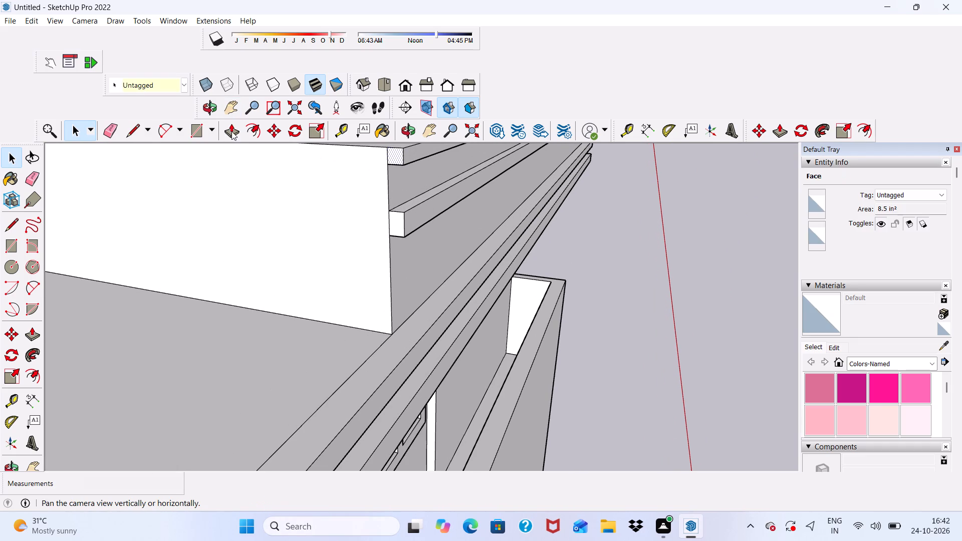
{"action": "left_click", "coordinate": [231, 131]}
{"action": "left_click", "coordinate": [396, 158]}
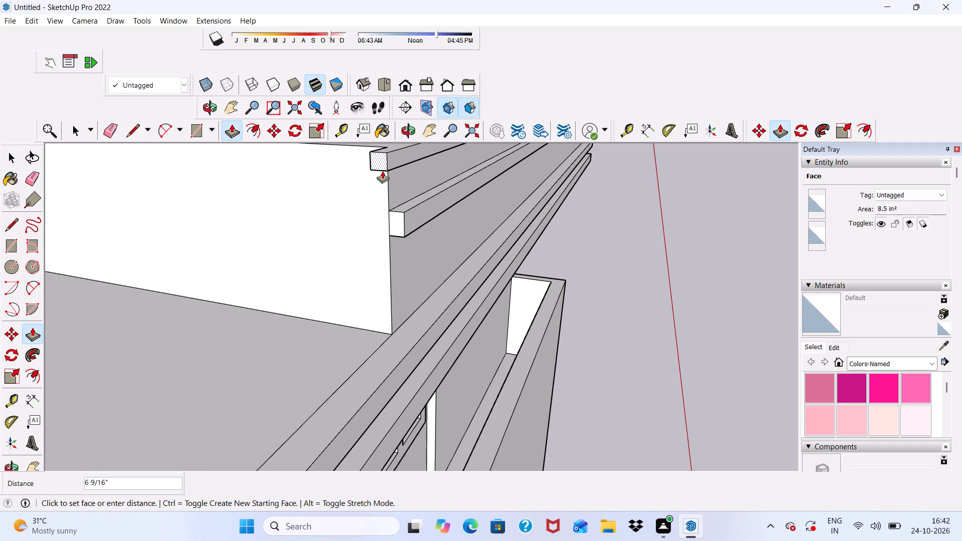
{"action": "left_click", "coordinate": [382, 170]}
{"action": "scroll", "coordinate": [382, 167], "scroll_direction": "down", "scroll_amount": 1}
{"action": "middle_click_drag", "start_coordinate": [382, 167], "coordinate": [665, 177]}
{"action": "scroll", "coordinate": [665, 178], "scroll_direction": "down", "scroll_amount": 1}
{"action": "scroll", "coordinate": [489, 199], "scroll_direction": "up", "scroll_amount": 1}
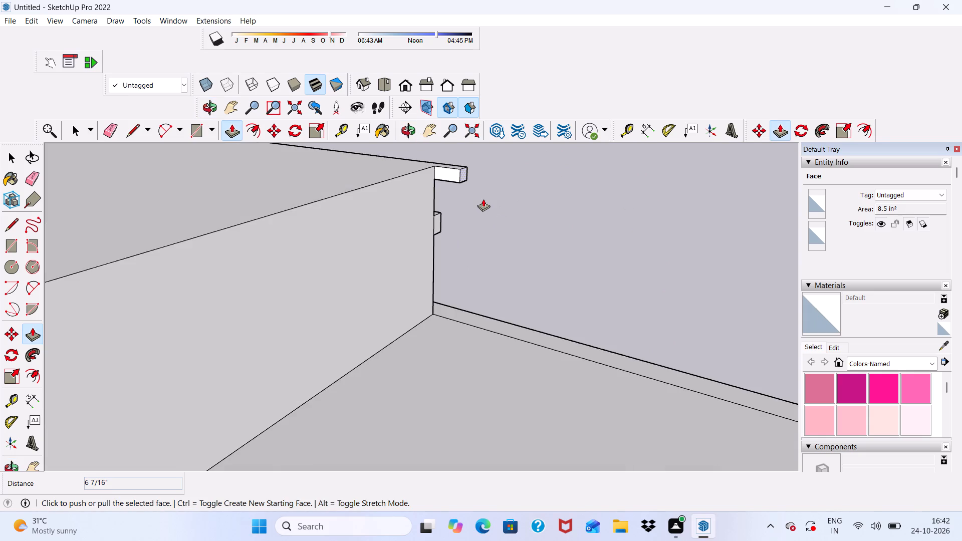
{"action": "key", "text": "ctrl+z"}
Push/Pull the top front band's end face slightly out past the raised block's wall facing the lower roof.
{"action": "scroll", "coordinate": [425, 155], "scroll_direction": "up", "scroll_amount": 4}
{"action": "scroll", "coordinate": [387, 169], "scroll_direction": "down", "scroll_amount": 5}
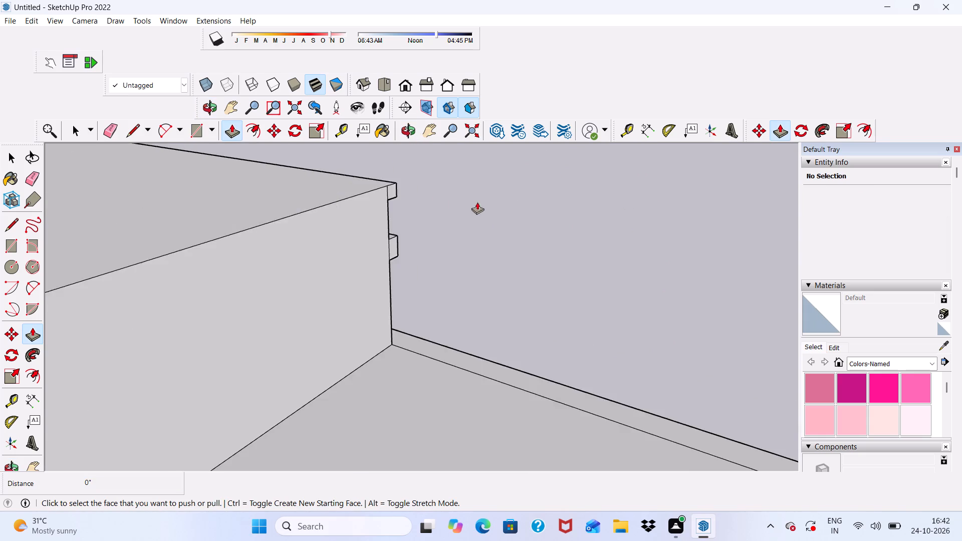
{"action": "scroll", "coordinate": [409, 186], "scroll_direction": "up", "scroll_amount": 4}
{"action": "left_click", "coordinate": [408, 198]}
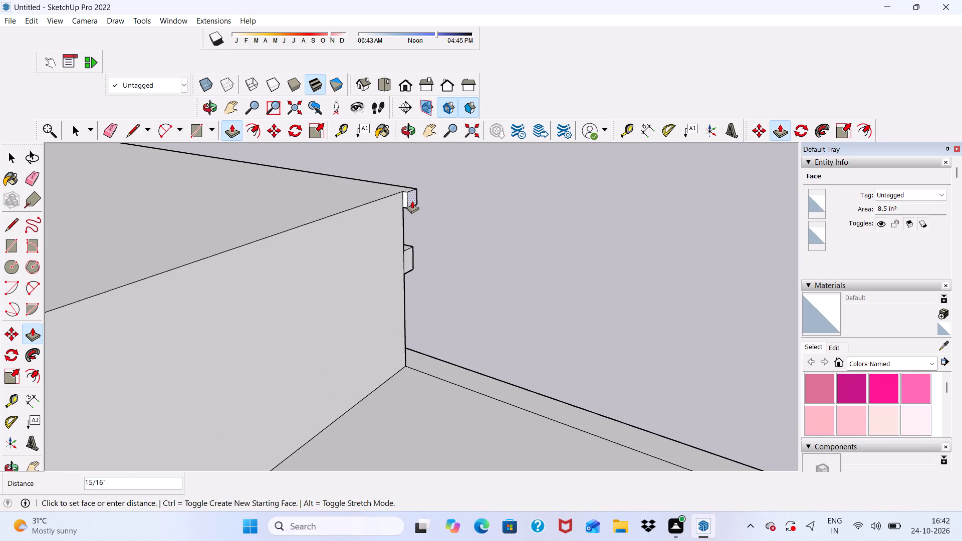
{"action": "left_click", "coordinate": [419, 208]}
Push/Pull the inner face of the top band's extended end 20' 6 1/8" along the lower-roof side to the rear corner.
{"action": "left_click", "coordinate": [409, 199]}
{"action": "scroll", "coordinate": [384, 220], "scroll_direction": "down", "scroll_amount": 3}
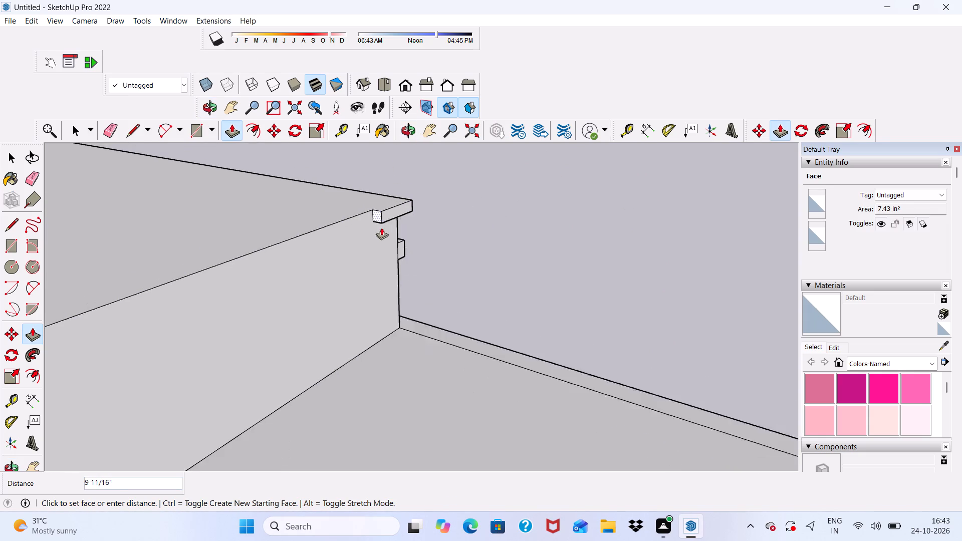
{"action": "scroll", "coordinate": [381, 227], "scroll_direction": "down", "scroll_amount": 19}
{"action": "scroll", "coordinate": [281, 285], "scroll_direction": "up", "scroll_amount": 8}
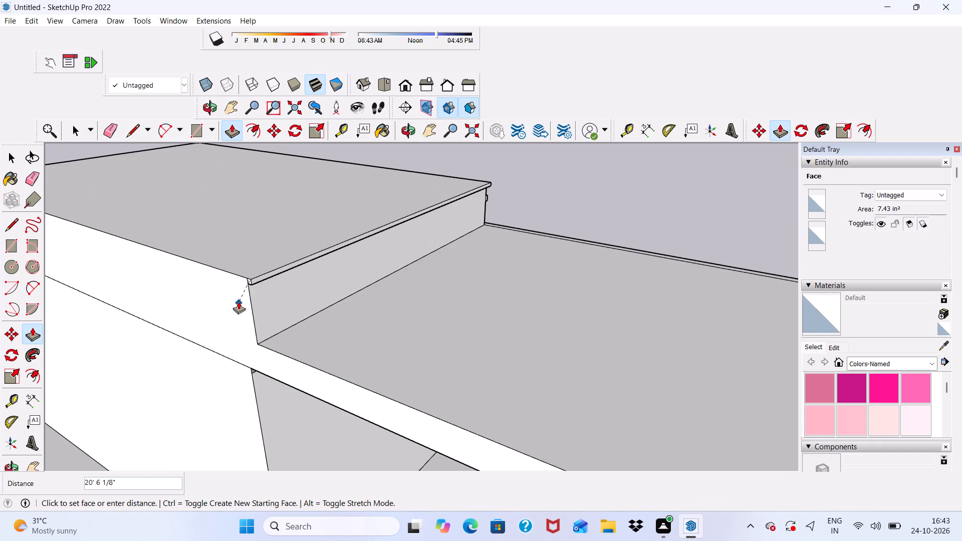
{"action": "left_click", "coordinate": [249, 290]}
Push/Pull the lower front band's end face about 2 5/8" out past the raised block's wall facing the lower roof.
{"action": "scroll", "coordinate": [515, 209], "scroll_direction": "up", "scroll_amount": 9}
{"action": "scroll", "coordinate": [461, 185], "scroll_direction": "up", "scroll_amount": 3}
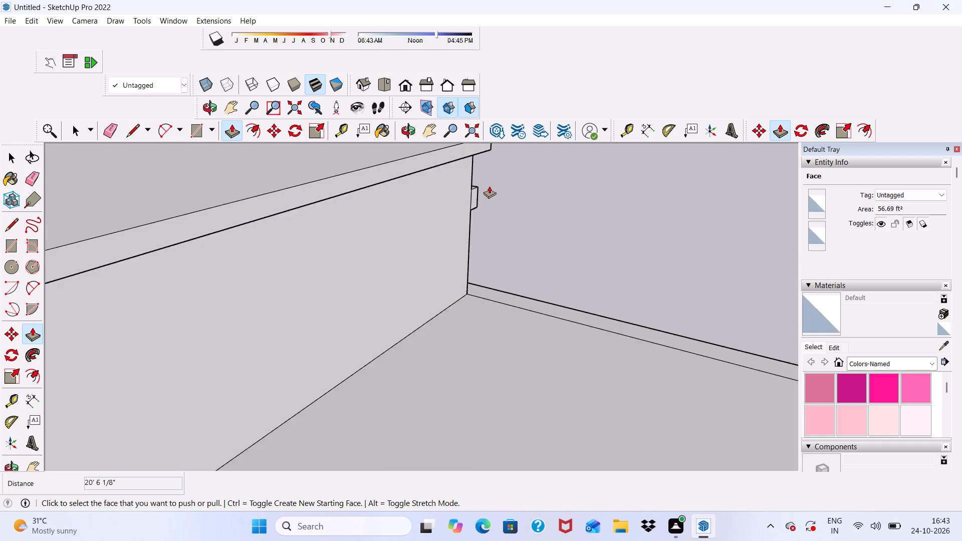
{"action": "scroll", "coordinate": [489, 186], "scroll_direction": "up", "scroll_amount": 3}
{"action": "scroll", "coordinate": [413, 227], "scroll_direction": "down", "scroll_amount": 1}
{"action": "left_click", "coordinate": [389, 241]}
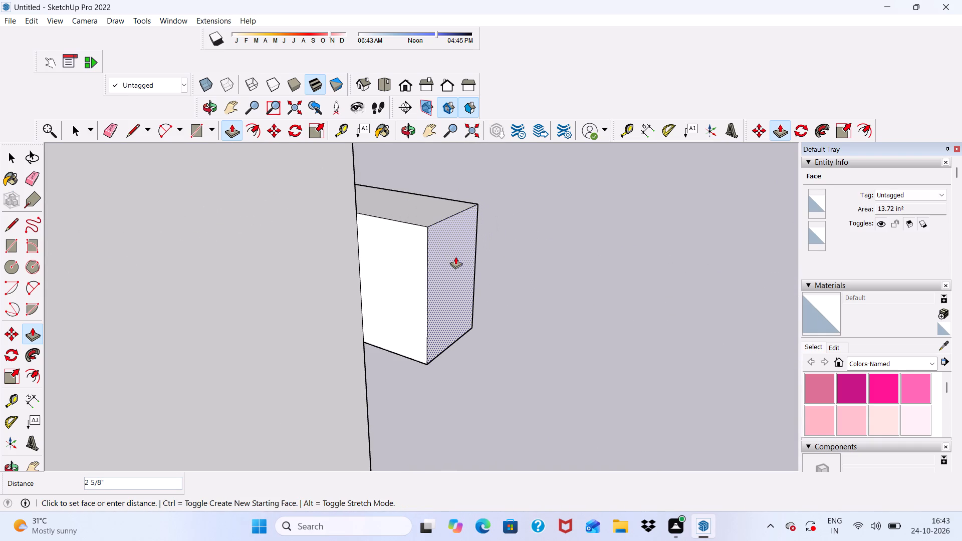
{"action": "left_click", "coordinate": [455, 256]}
Push/Pull the inner face of the lower band's extended end 20' 6 1/8" along the lower-roof side to the rear corner.
{"action": "left_click", "coordinate": [399, 276]}
{"action": "scroll", "coordinate": [398, 276], "scroll_direction": "down", "scroll_amount": 14}
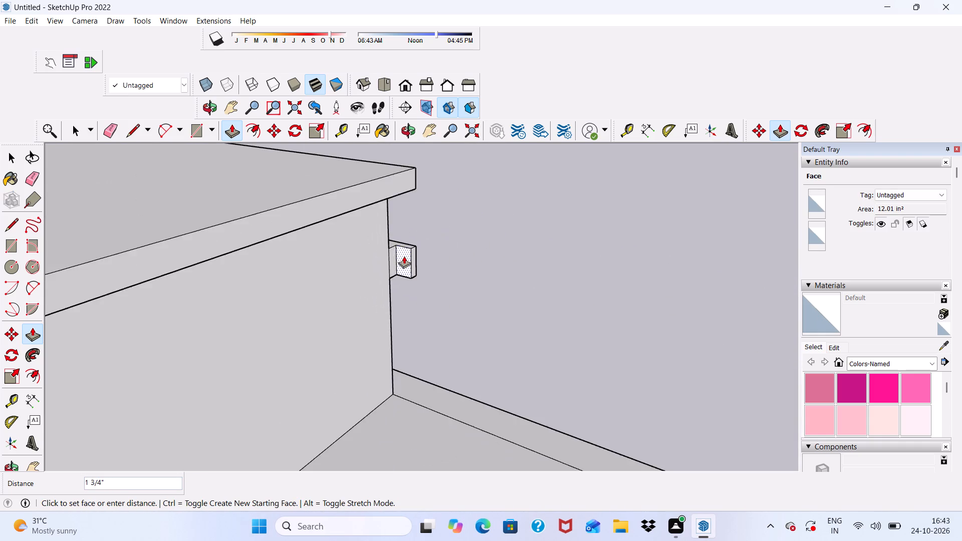
{"action": "scroll", "coordinate": [404, 256], "scroll_direction": "down", "scroll_amount": 10}
{"action": "scroll", "coordinate": [385, 266], "scroll_direction": "down", "scroll_amount": 18}
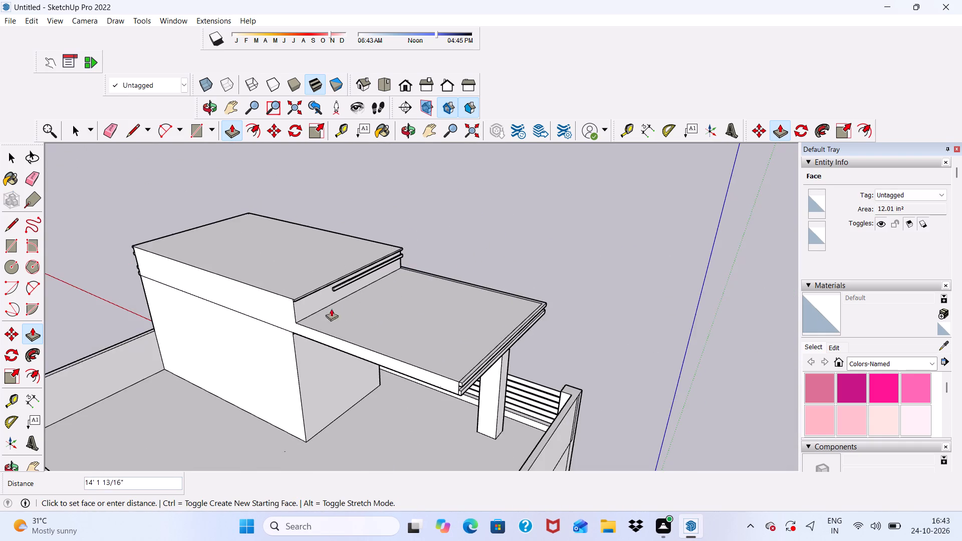
{"action": "scroll", "coordinate": [297, 317], "scroll_direction": "up", "scroll_amount": 10}
{"action": "left_click", "coordinate": [290, 314]}
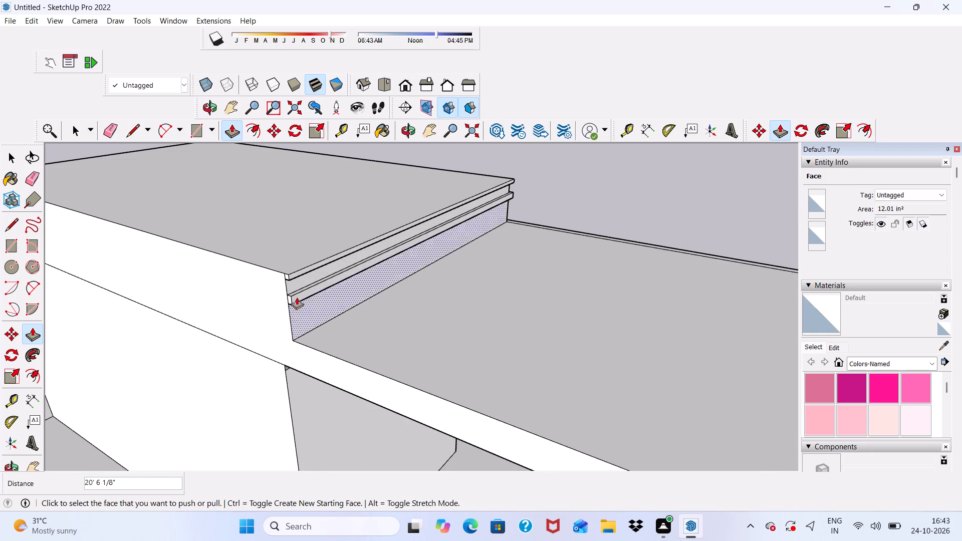
{"action": "scroll", "coordinate": [310, 226], "scroll_direction": "down", "scroll_amount": 6}
{"action": "middle_click_drag", "start_coordinate": [392, 309], "coordinate": [2, 262]}
{"action": "key", "text": "space"}
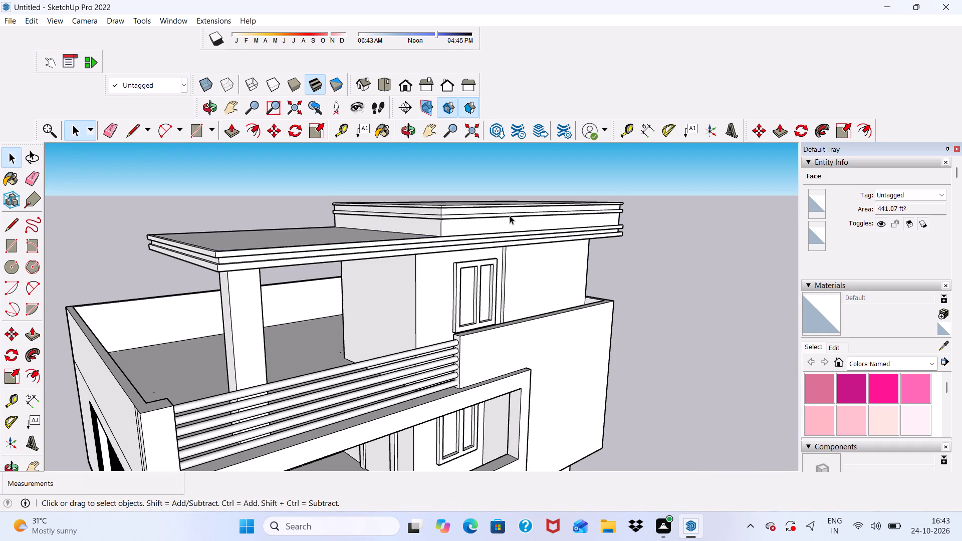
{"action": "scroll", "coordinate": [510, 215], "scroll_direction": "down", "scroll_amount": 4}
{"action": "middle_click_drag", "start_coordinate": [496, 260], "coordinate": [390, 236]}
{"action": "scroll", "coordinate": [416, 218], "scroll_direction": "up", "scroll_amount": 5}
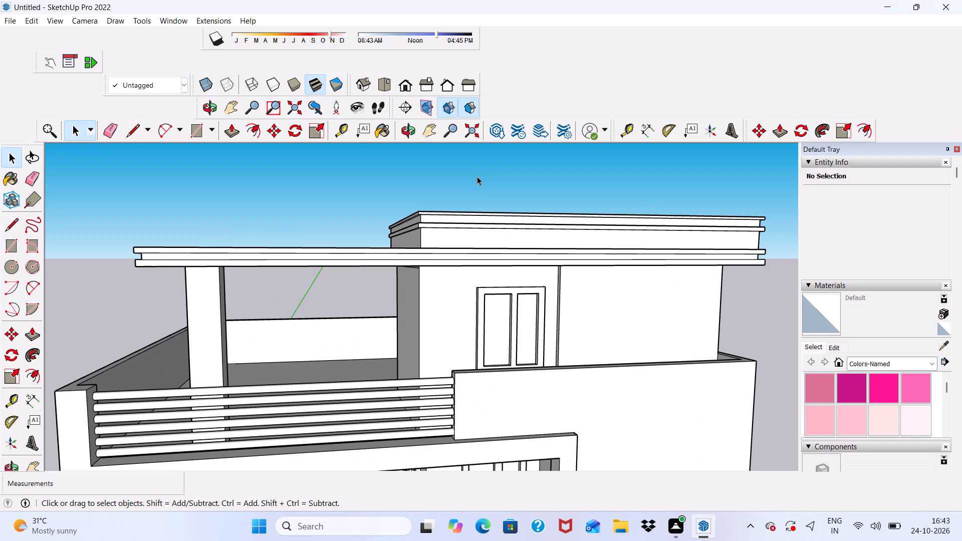
Draw a small upright rectangle of about 1.31 ft² on the raised block's front wall, between its lower band and the main roof band.
{"action": "key", "text": "space"}
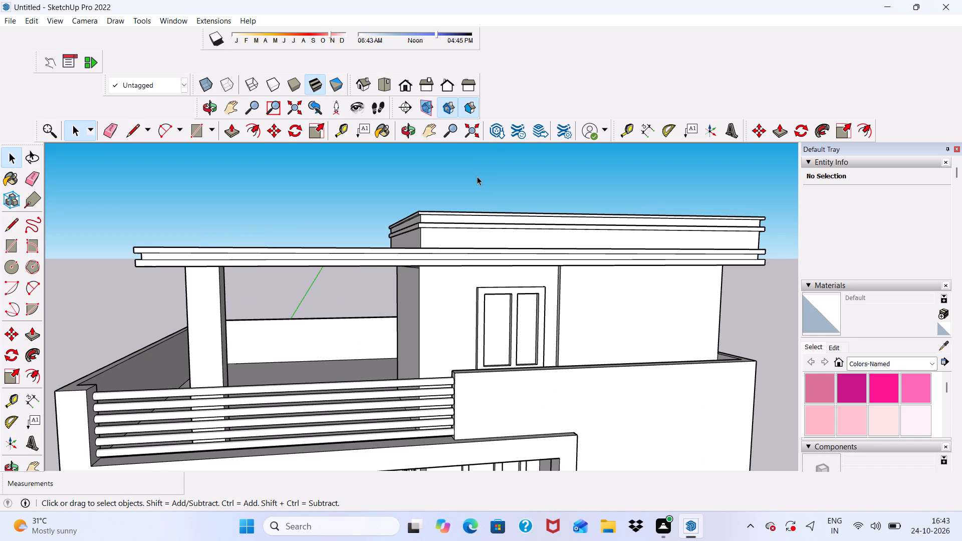
{"action": "left_click", "coordinate": [193, 136]}
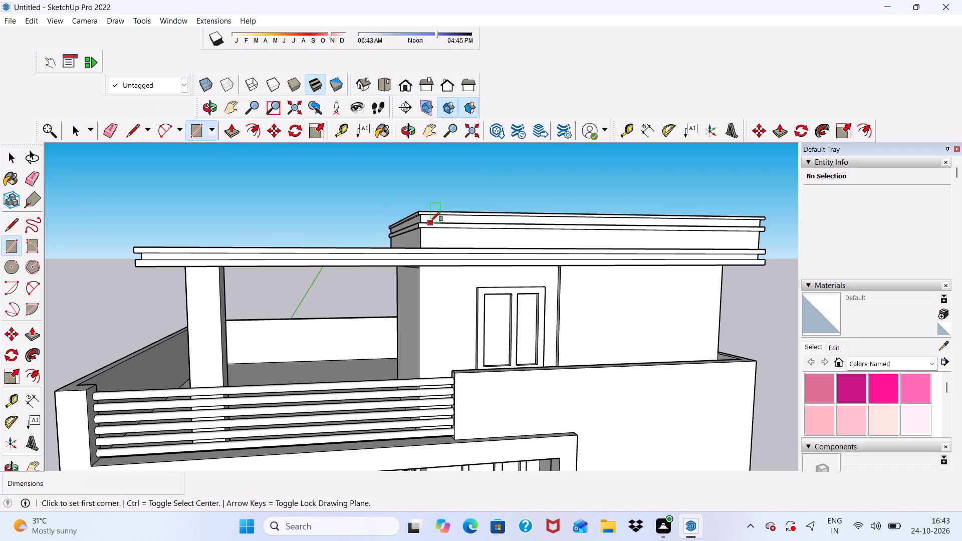
{"action": "scroll", "coordinate": [532, 256], "scroll_direction": "up", "scroll_amount": 4}
{"action": "scroll", "coordinate": [466, 232], "scroll_direction": "down", "scroll_amount": 6}
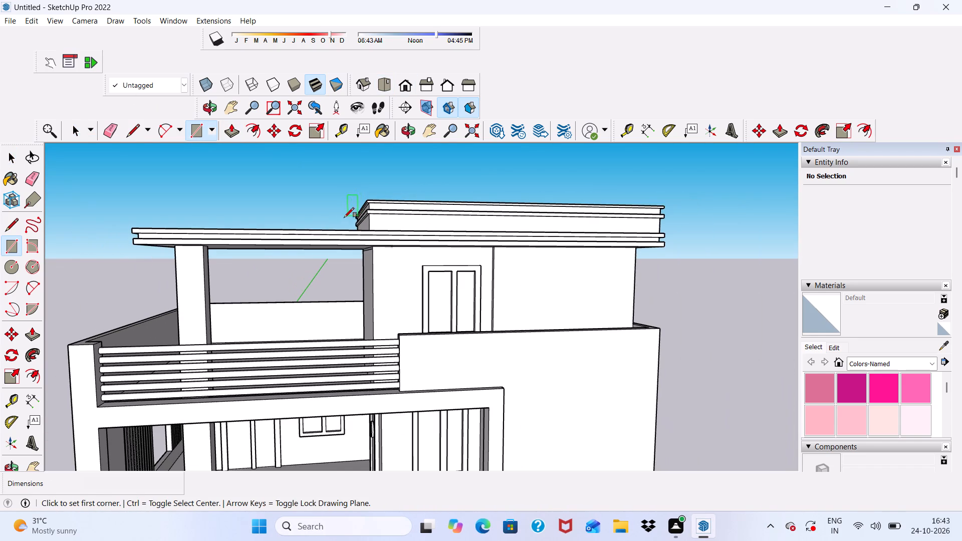
{"action": "scroll", "coordinate": [521, 221], "scroll_direction": "up", "scroll_amount": 6}
{"action": "scroll", "coordinate": [333, 212], "scroll_direction": "down", "scroll_amount": 2}
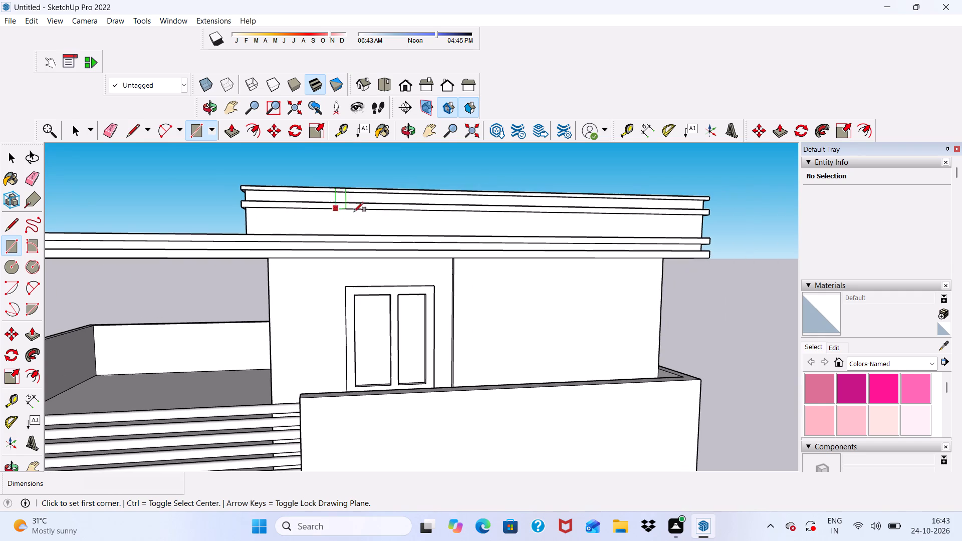
{"action": "middle_click_drag", "start_coordinate": [462, 226], "coordinate": [423, 227]}
{"action": "scroll", "coordinate": [440, 218], "scroll_direction": "up", "scroll_amount": 7}
{"action": "middle_click_drag", "start_coordinate": [452, 243], "coordinate": [452, 209]}
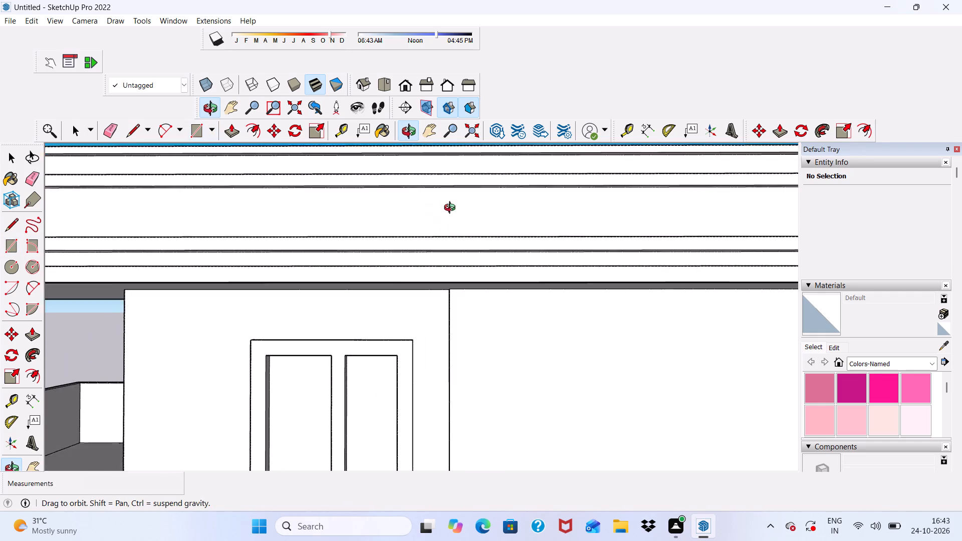
{"action": "middle_click_drag", "start_coordinate": [452, 209], "coordinate": [452, 203]}
{"action": "scroll", "coordinate": [452, 203], "scroll_direction": "up", "scroll_amount": 5}
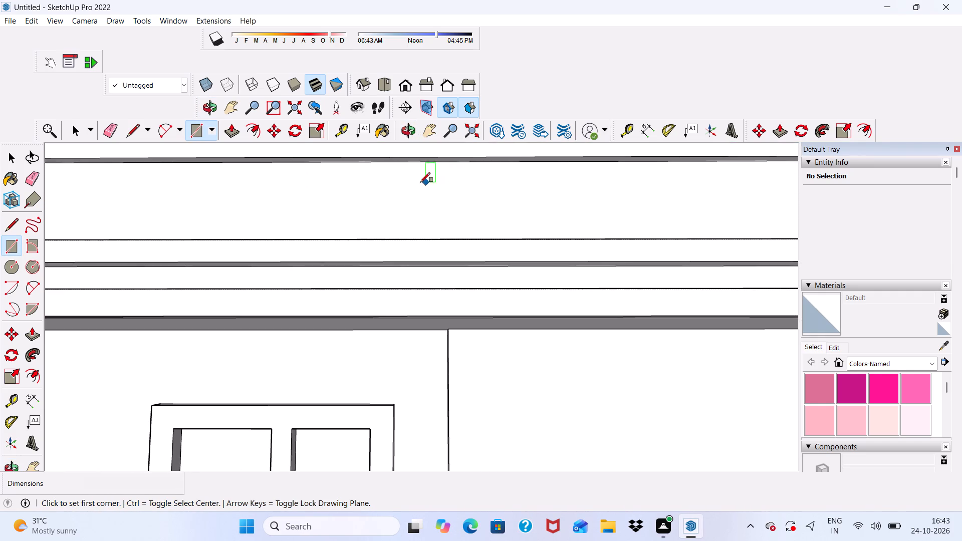
{"action": "left_click", "coordinate": [394, 171]}
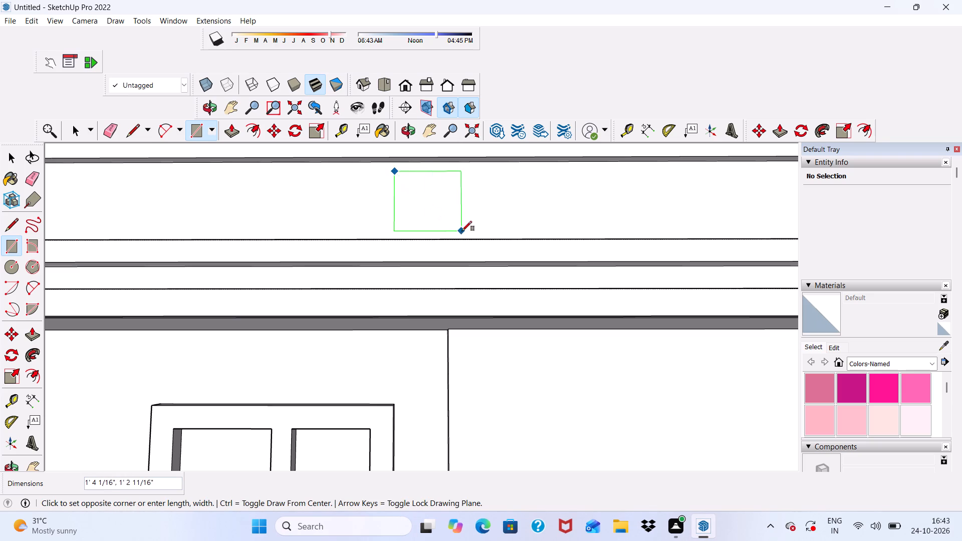
{"action": "left_click", "coordinate": [445, 234]}
{"action": "scroll", "coordinate": [355, 195], "scroll_direction": "down", "scroll_amount": 10}
{"action": "middle_click_drag", "start_coordinate": [444, 210], "coordinate": [424, 262]}
{"action": "scroll", "coordinate": [414, 215], "scroll_direction": "down", "scroll_amount": 7}
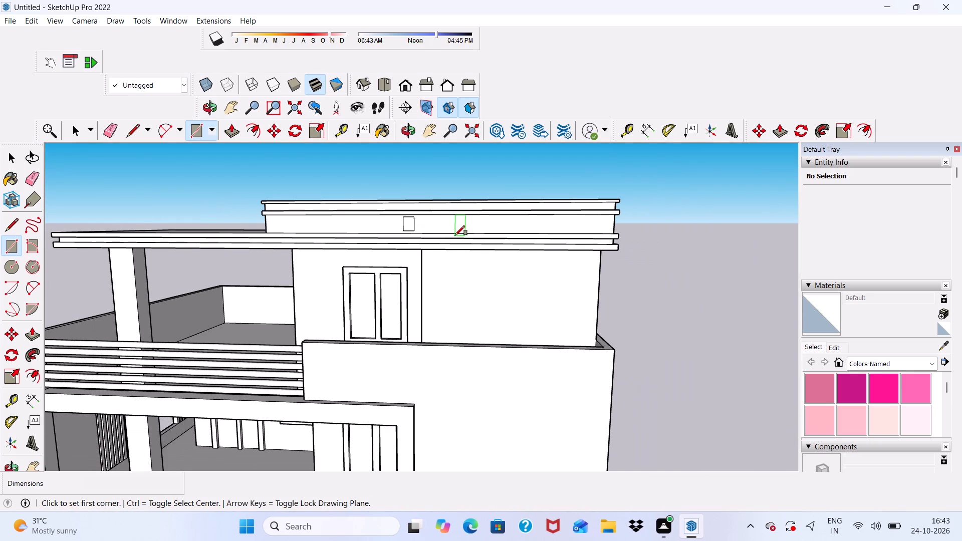
Copy the rectangle 2' 6 15/16" sideways along the front wall and multiply it into an array of five copies.
{"action": "key", "text": "space"}
{"action": "scroll", "coordinate": [417, 224], "scroll_direction": "up", "scroll_amount": 5}
{"action": "double_click", "coordinate": [405, 224]}
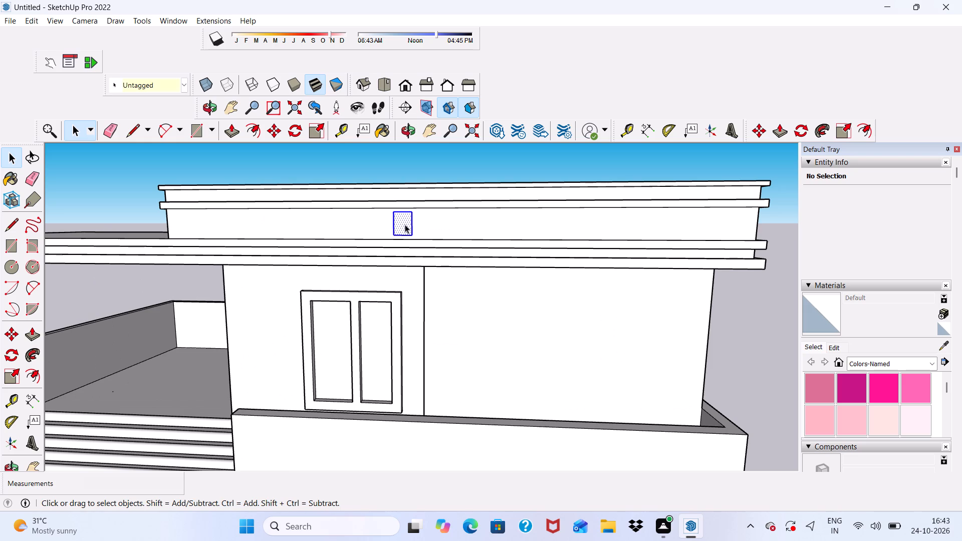
{"action": "left_click", "coordinate": [266, 126]}
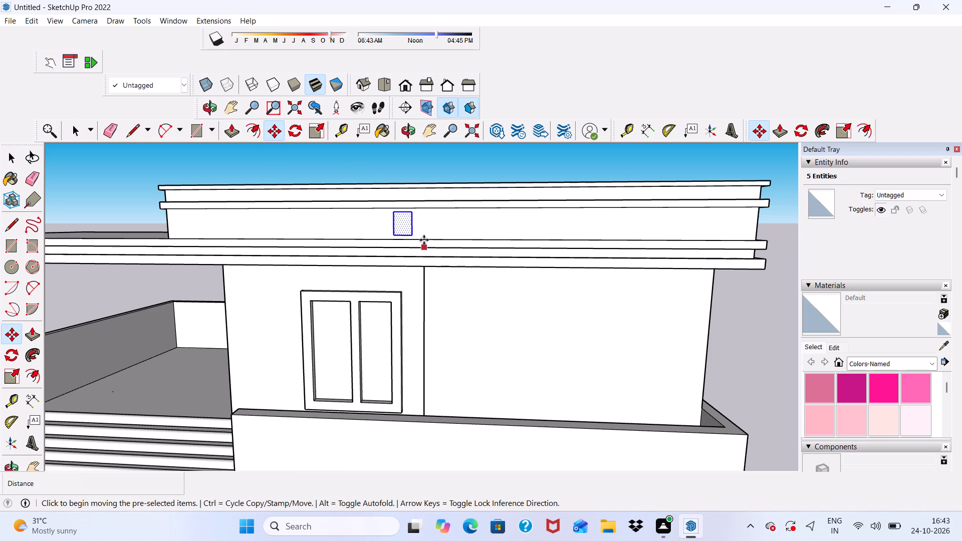
{"action": "left_click", "coordinate": [404, 226]}
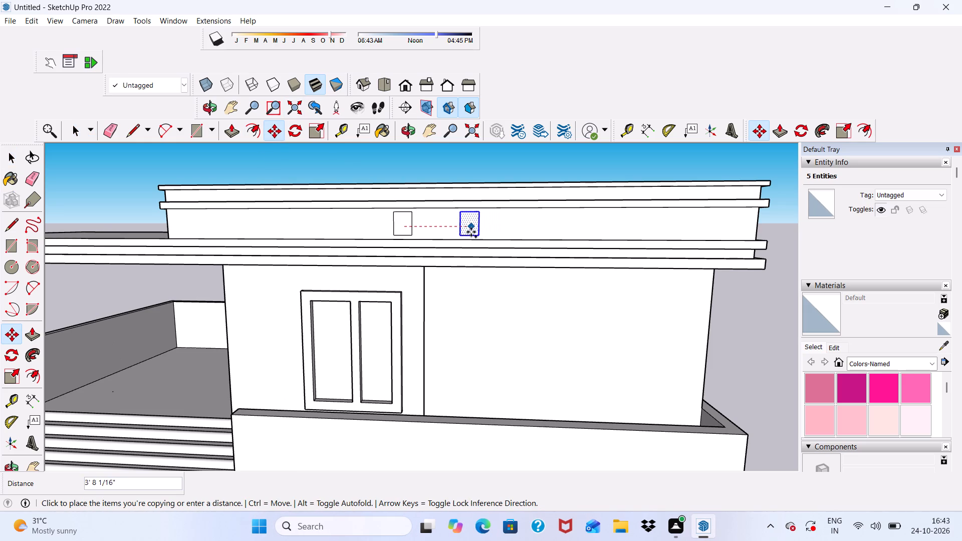
{"action": "left_click", "coordinate": [451, 233]}
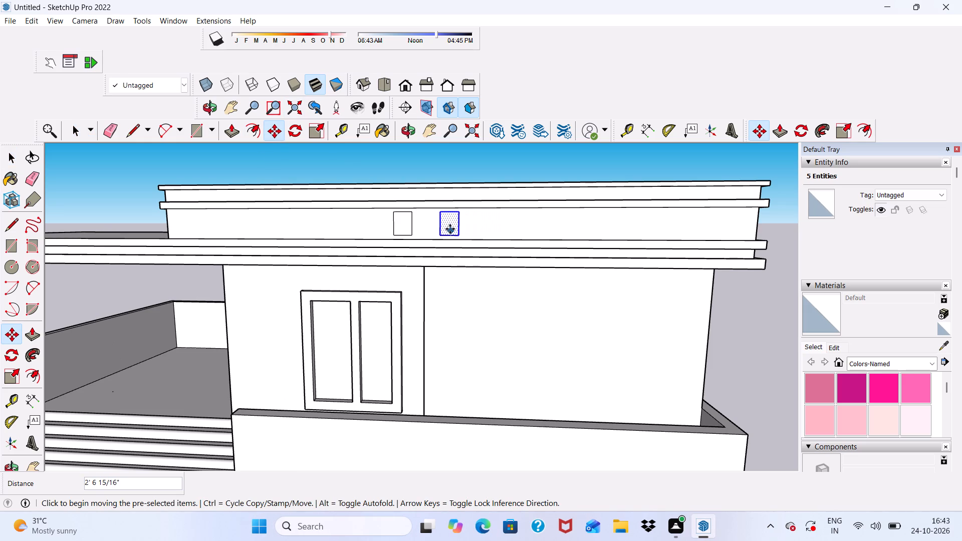
{"action": "key", "text": "shift+asterisk"}
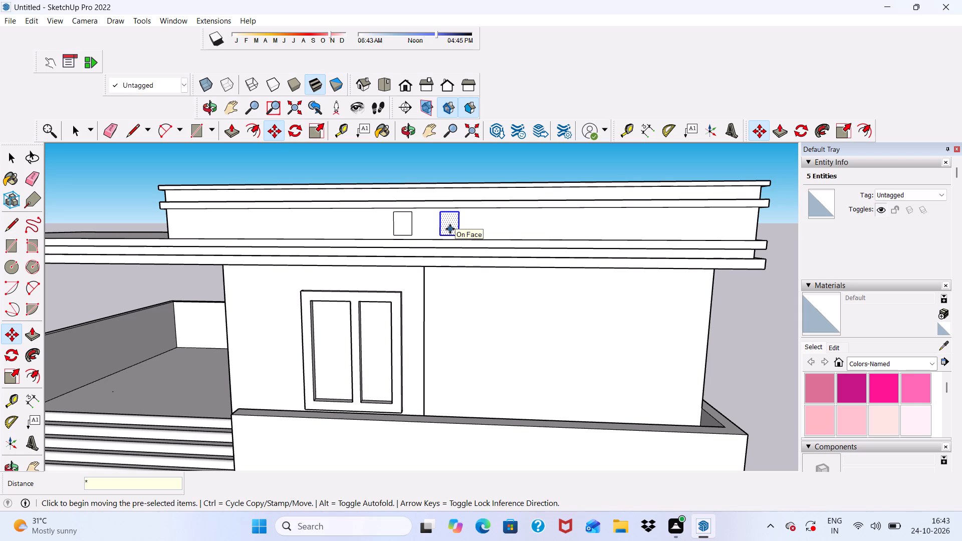
{"action": "key", "text": "5"}
{"action": "key", "text": "Return"}
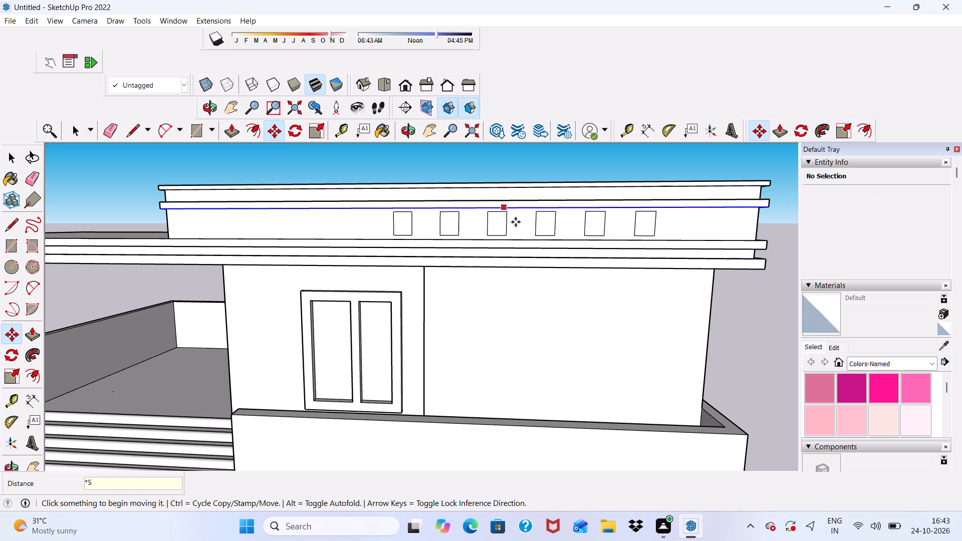
Copy the last rectangle 2' 3 1/4" farther along the wall, and add one more copy beyond it near the outer corner.
{"action": "scroll", "coordinate": [676, 221], "scroll_direction": "up", "scroll_amount": 4}
{"action": "left_click", "coordinate": [626, 223]}
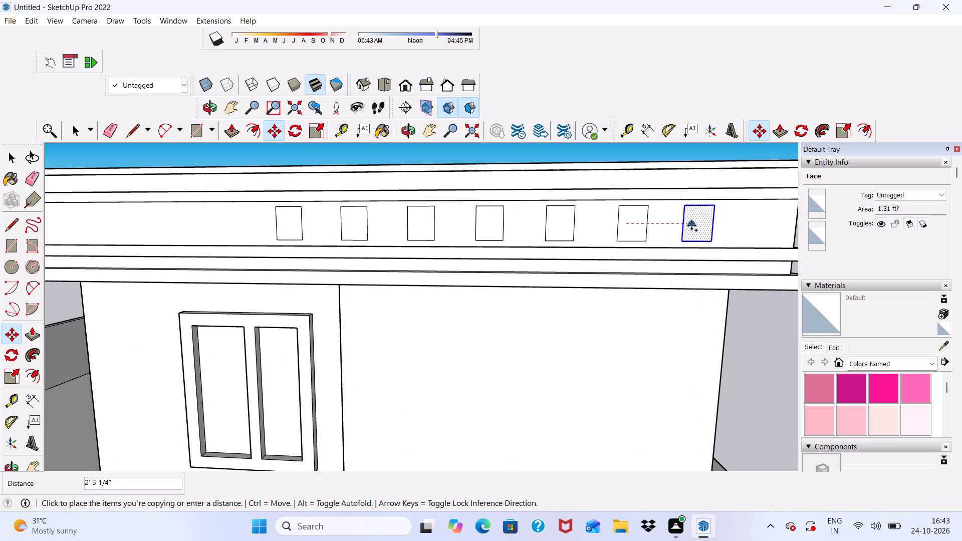
{"action": "left_click", "coordinate": [692, 225]}
{"action": "left_click", "coordinate": [692, 226]}
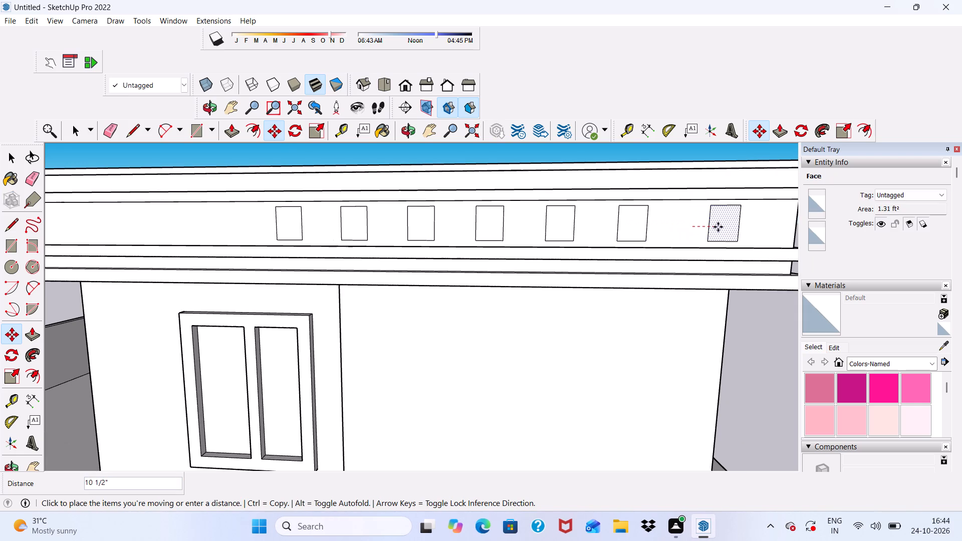
{"action": "left_click", "coordinate": [752, 227]}
{"action": "scroll", "coordinate": [533, 288], "scroll_direction": "down", "scroll_amount": 10}
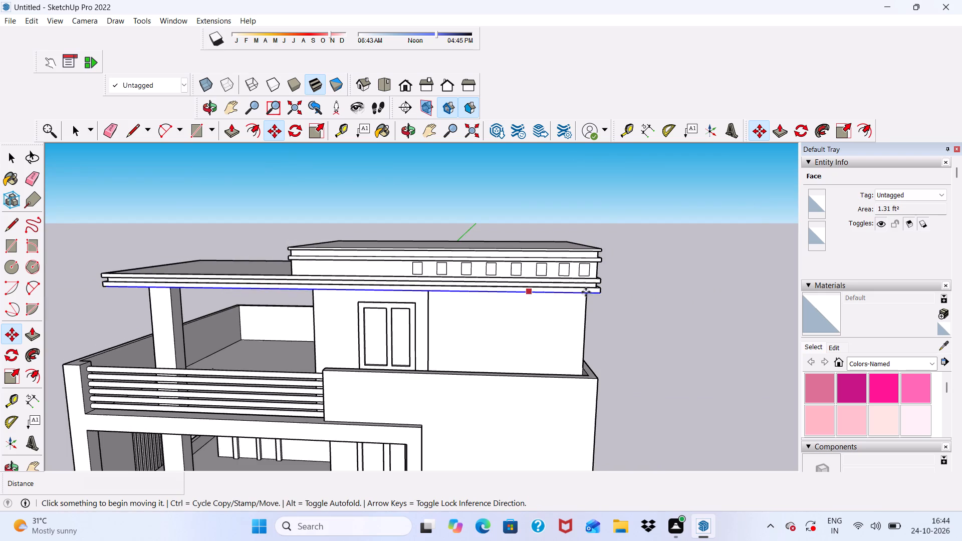
Push/Pull the rectangle nearest the raised block's outer corner 3" out from the front wall.
{"action": "key", "text": "space"}
{"action": "scroll", "coordinate": [663, 281], "scroll_direction": "up", "scroll_amount": 4}
{"action": "scroll", "coordinate": [469, 271], "scroll_direction": "up", "scroll_amount": 9}
{"action": "left_click", "coordinate": [595, 269]}
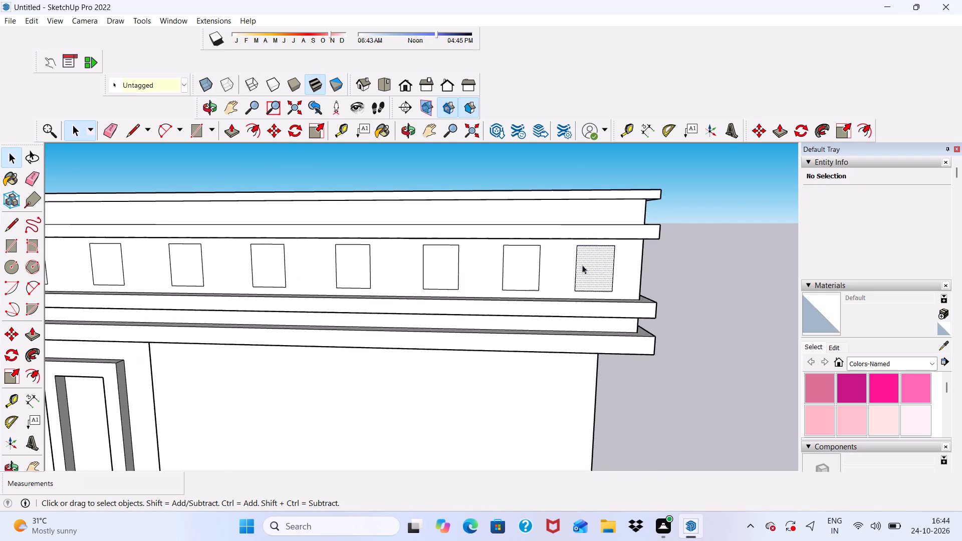
{"action": "left_click", "coordinate": [232, 128]}
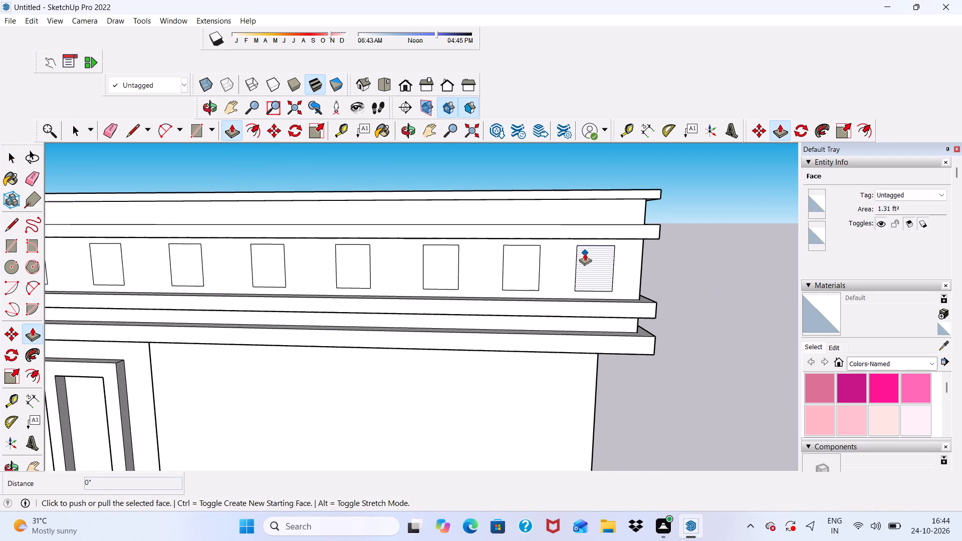
{"action": "left_click", "coordinate": [585, 253]}
{"action": "type", "text": "3\""}
{"action": "key", "text": "Return"}
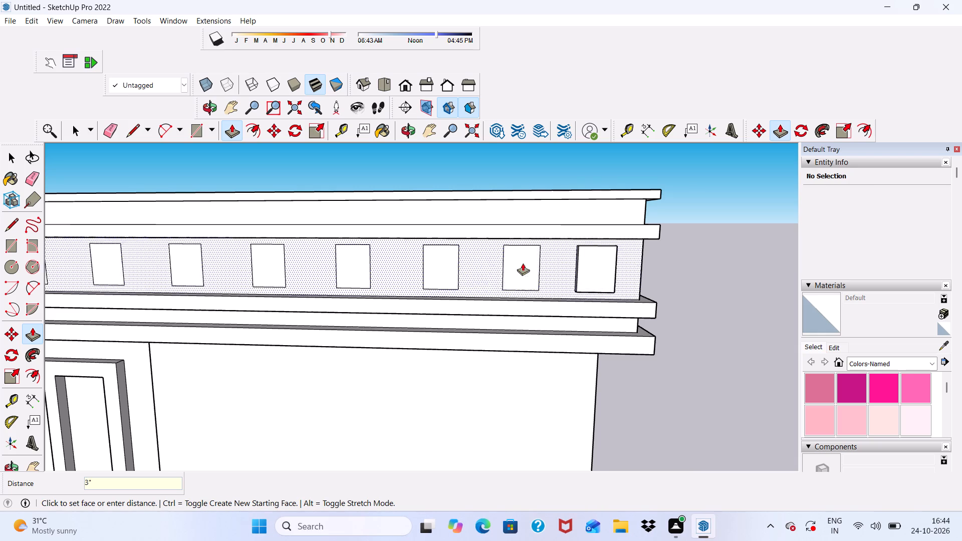
Push/Pull the second and third rectangles from the outer corner 3" out from the wall.
{"action": "scroll", "coordinate": [523, 263], "scroll_direction": "down", "scroll_amount": 4}
{"action": "scroll", "coordinate": [523, 263], "scroll_direction": "up", "scroll_amount": 6}
{"action": "middle_click_drag", "start_coordinate": [554, 259], "coordinate": [395, 282]}
{"action": "scroll", "coordinate": [505, 280], "scroll_direction": "up", "scroll_amount": 5}
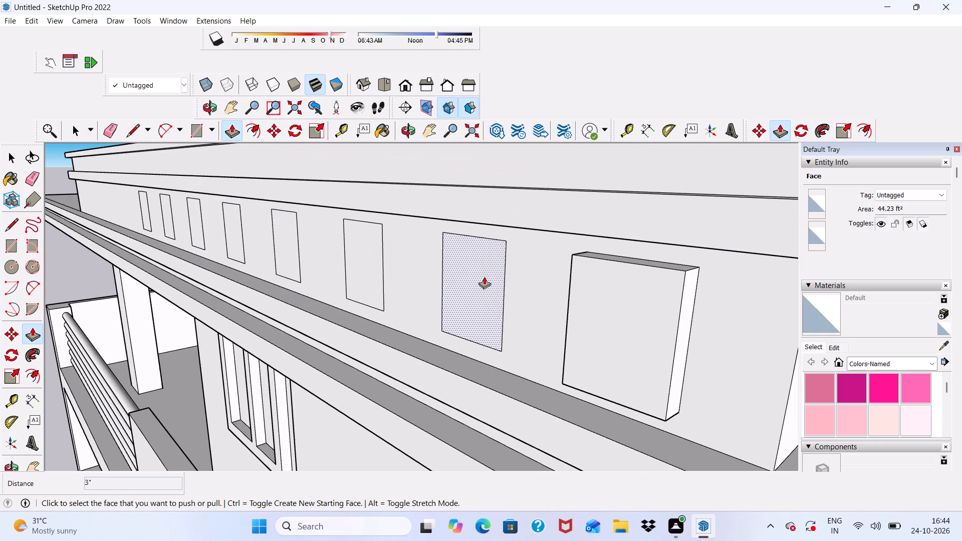
{"action": "left_click", "coordinate": [484, 277]}
{"action": "type", "text": "3\""}
{"action": "key", "text": "Return"}
{"action": "scroll", "coordinate": [384, 248], "scroll_direction": "up", "scroll_amount": 1}
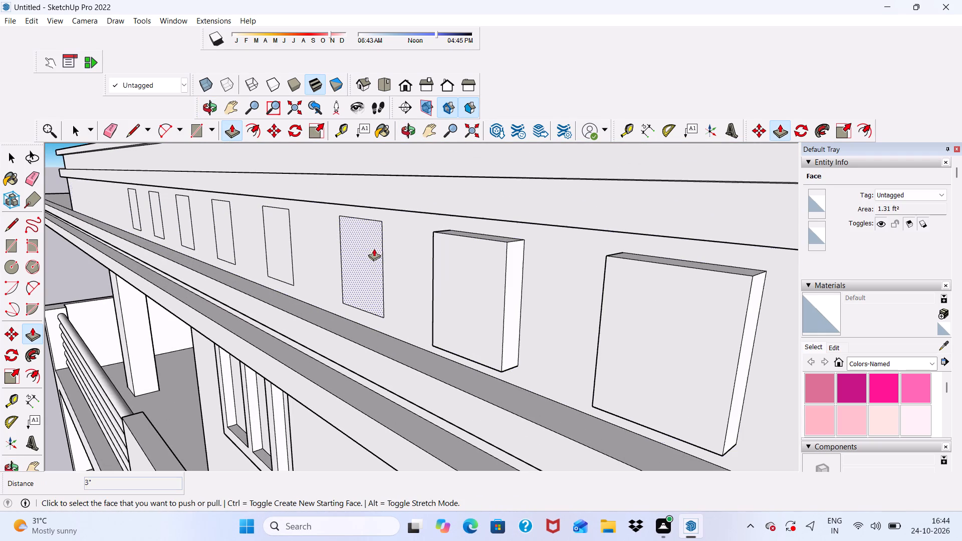
{"action": "left_click", "coordinate": [373, 248]}
{"action": "key", "text": "3"}
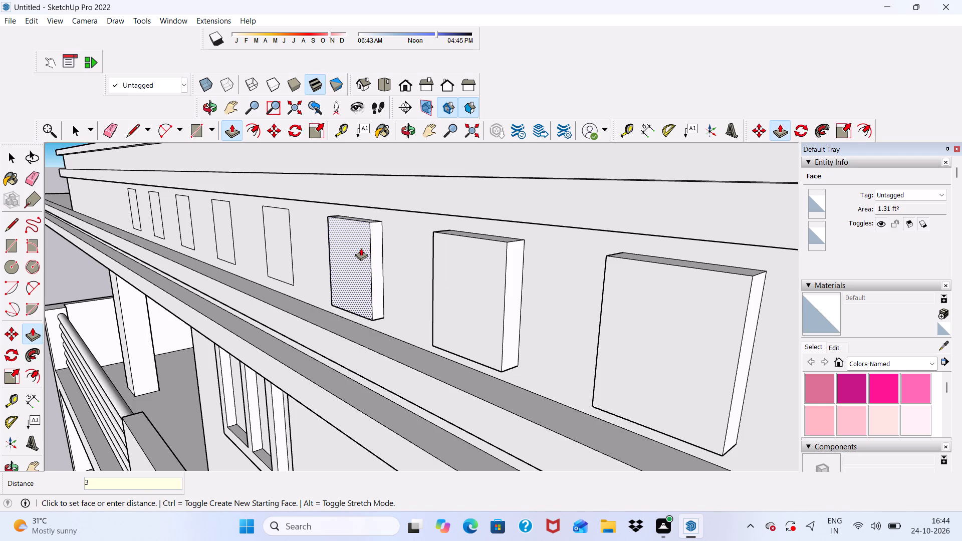
{"action": "key", "text": "shift+quotedbl"}
{"action": "key", "text": "Return"}
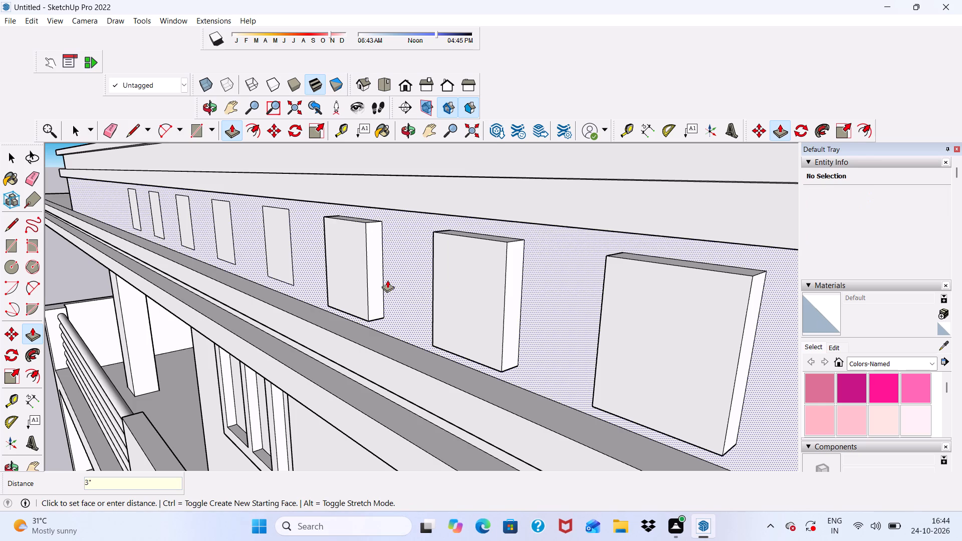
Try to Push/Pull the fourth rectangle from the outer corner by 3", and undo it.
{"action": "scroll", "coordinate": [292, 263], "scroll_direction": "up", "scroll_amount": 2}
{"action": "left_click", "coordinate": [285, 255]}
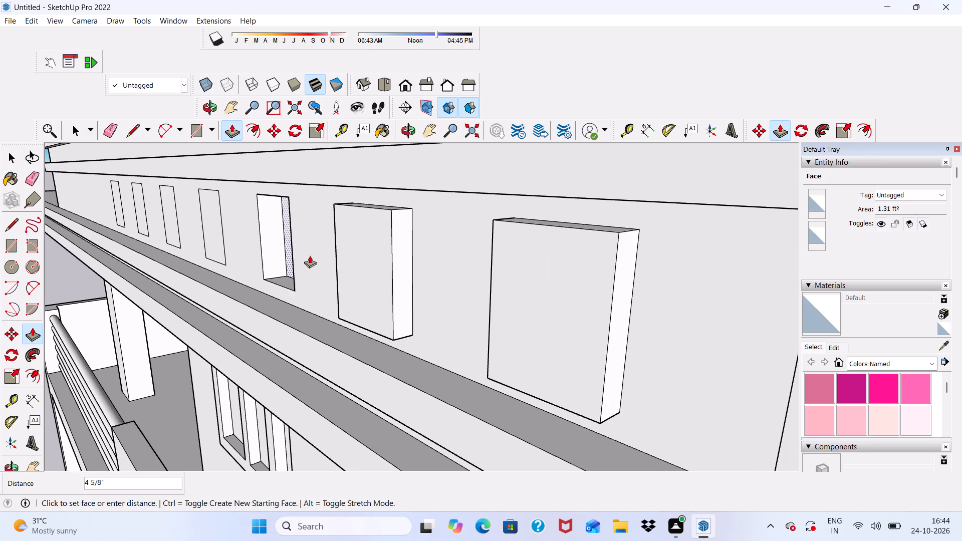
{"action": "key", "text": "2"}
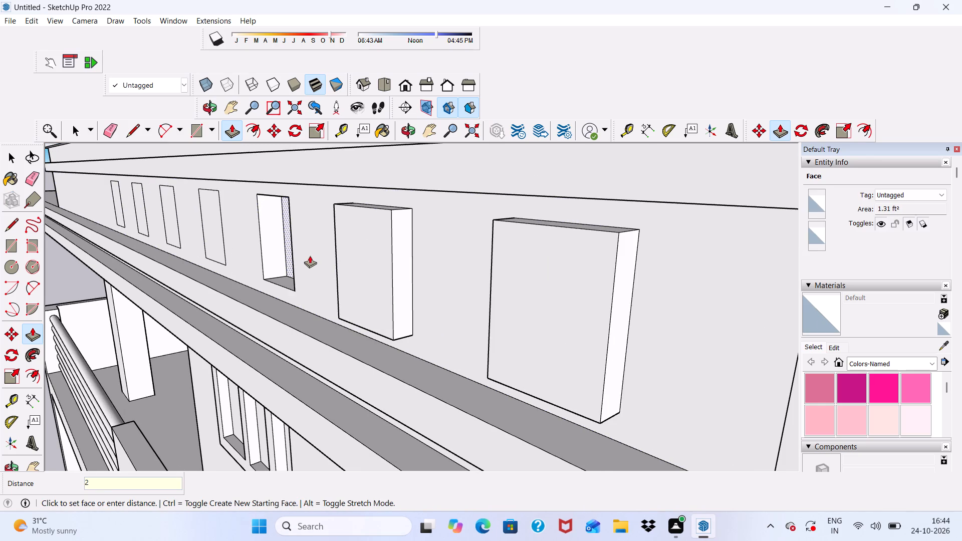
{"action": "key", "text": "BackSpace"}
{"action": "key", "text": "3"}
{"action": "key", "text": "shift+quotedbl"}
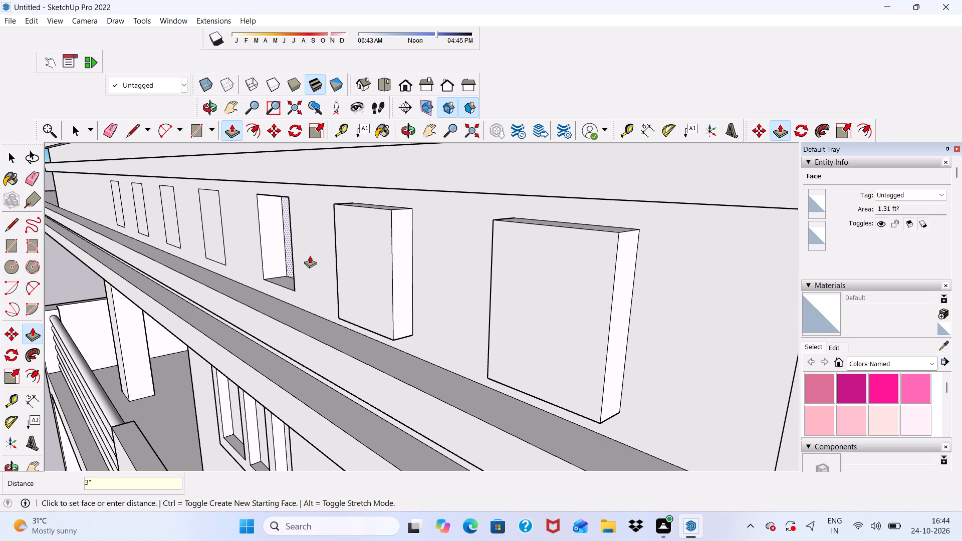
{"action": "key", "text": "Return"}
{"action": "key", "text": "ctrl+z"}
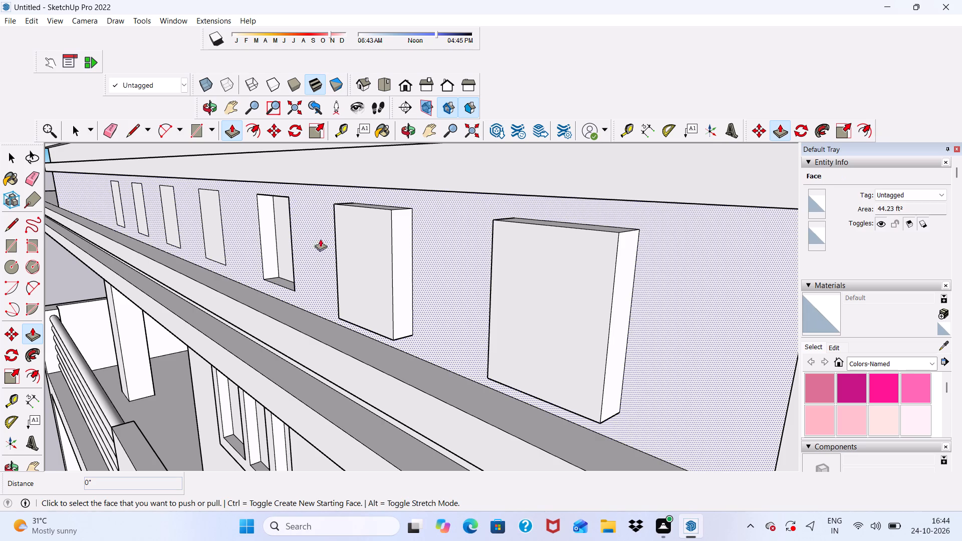
Push/Pull the fourth and fifth rectangles from the outer corner 3" out from the wall.
{"action": "left_click", "coordinate": [271, 233]}
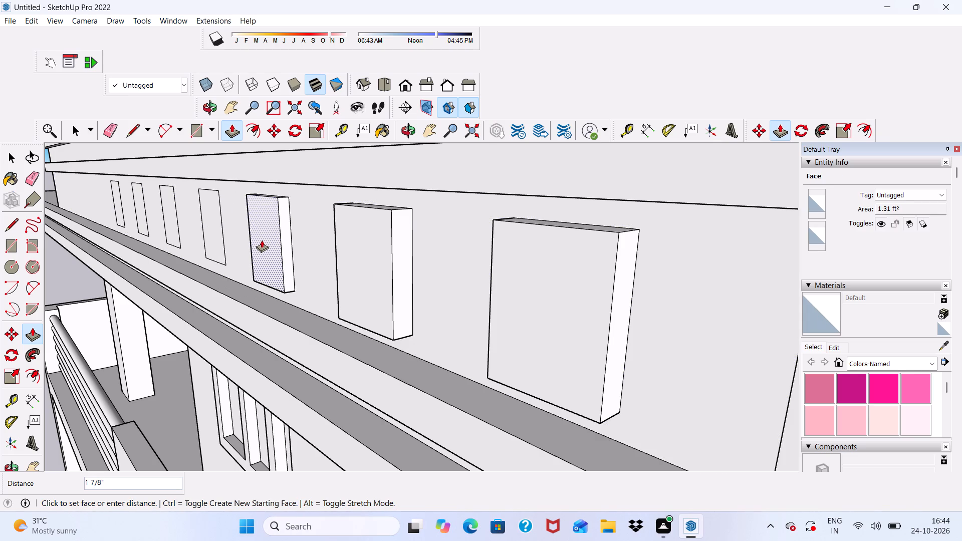
{"action": "key", "text": "3"}
{"action": "key", "text": "shift+quotedbl"}
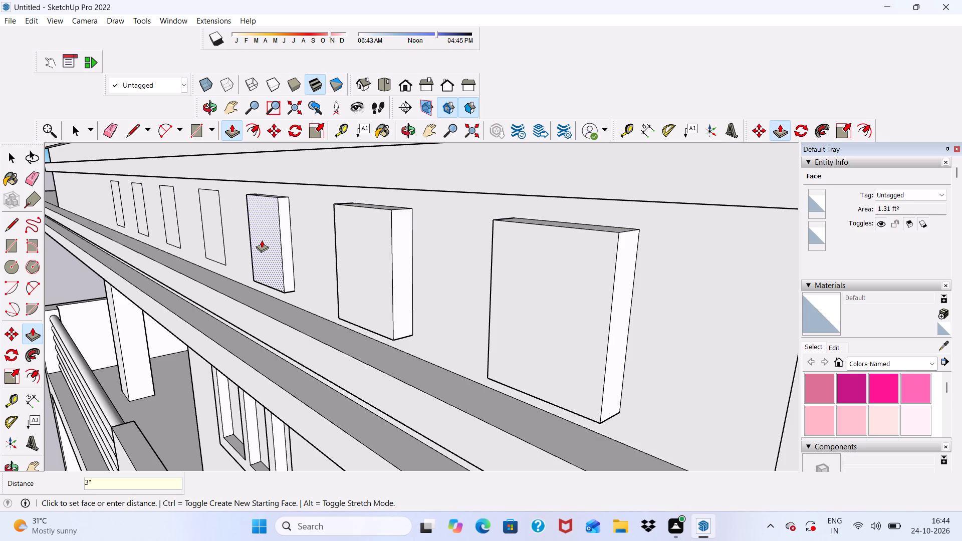
{"action": "key", "text": "Return"}
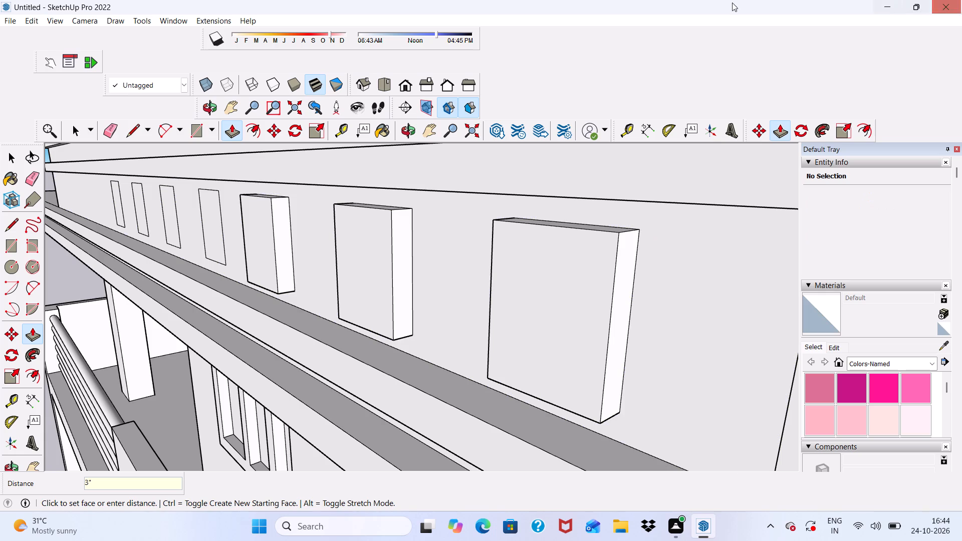
{"action": "left_click", "coordinate": [209, 225]}
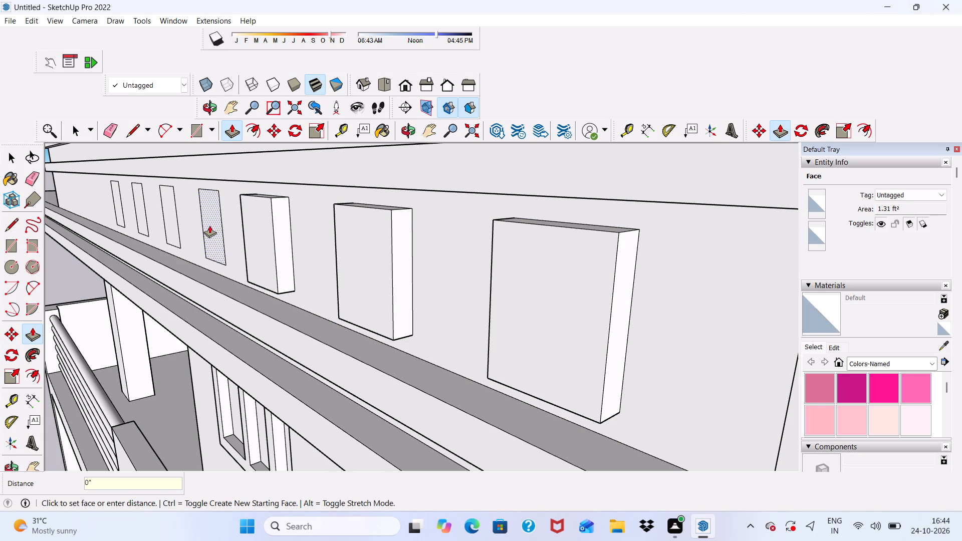
{"action": "type", "text": "3\""}
{"action": "key", "text": "Return"}
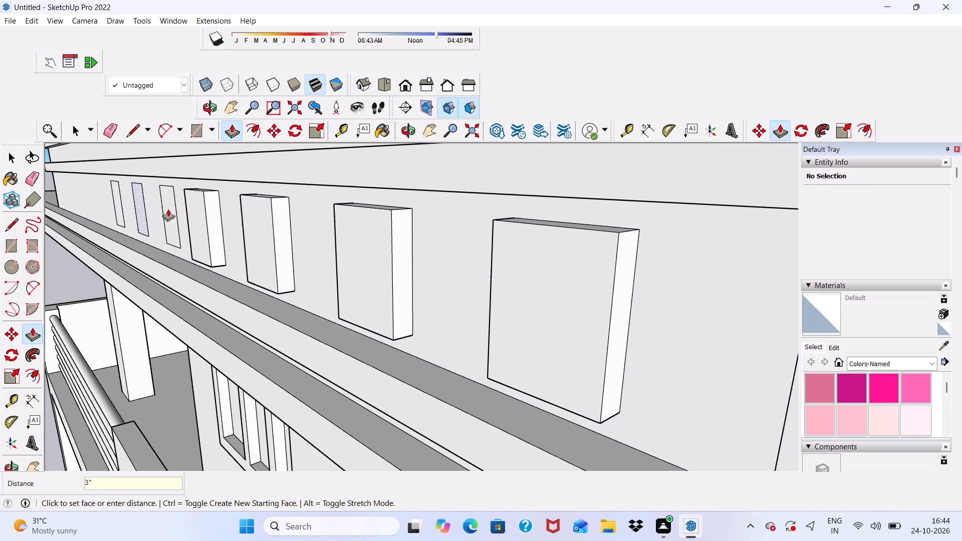
Push/Pull the sixth rectangle from the raised block's outer corner 3" out from the front wall.
{"action": "left_click", "coordinate": [162, 208]}
{"action": "key", "text": "space"}
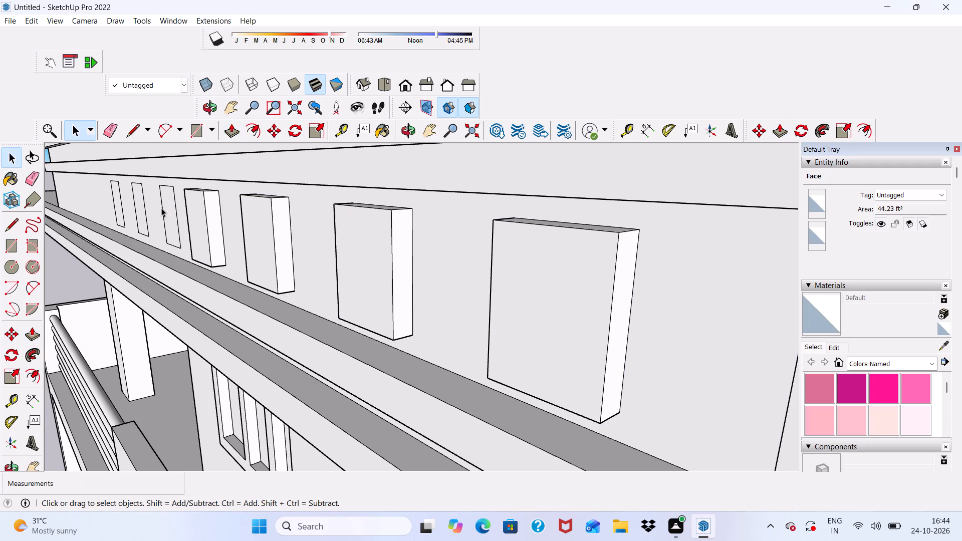
{"action": "left_click", "coordinate": [170, 210]}
{"action": "left_click", "coordinate": [233, 132]}
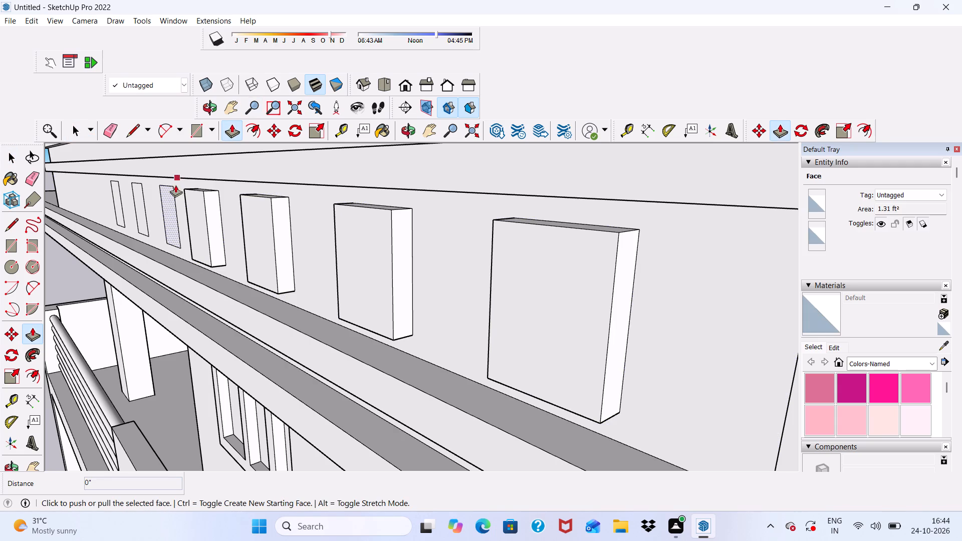
{"action": "left_click", "coordinate": [164, 209]}
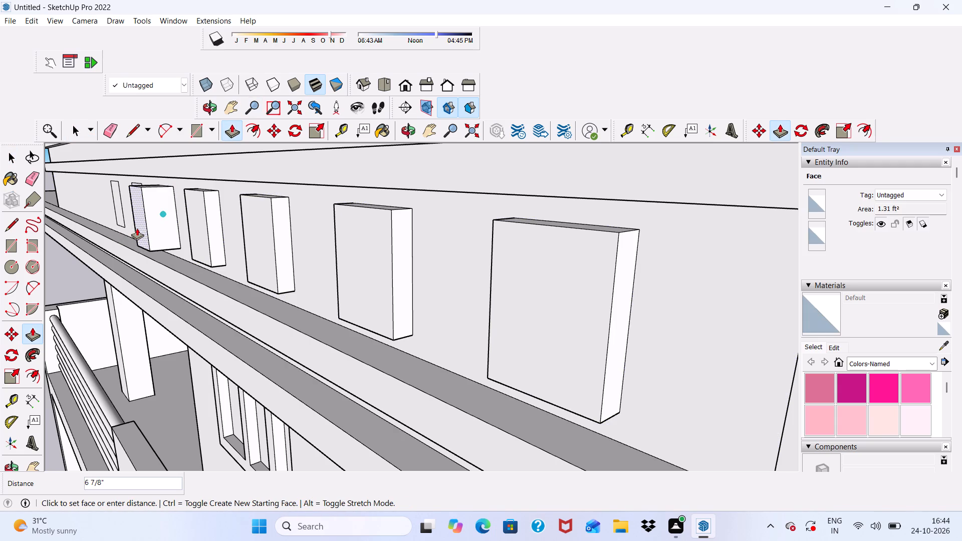
{"action": "type", "text": "3\""}
{"action": "key", "text": "Return"}
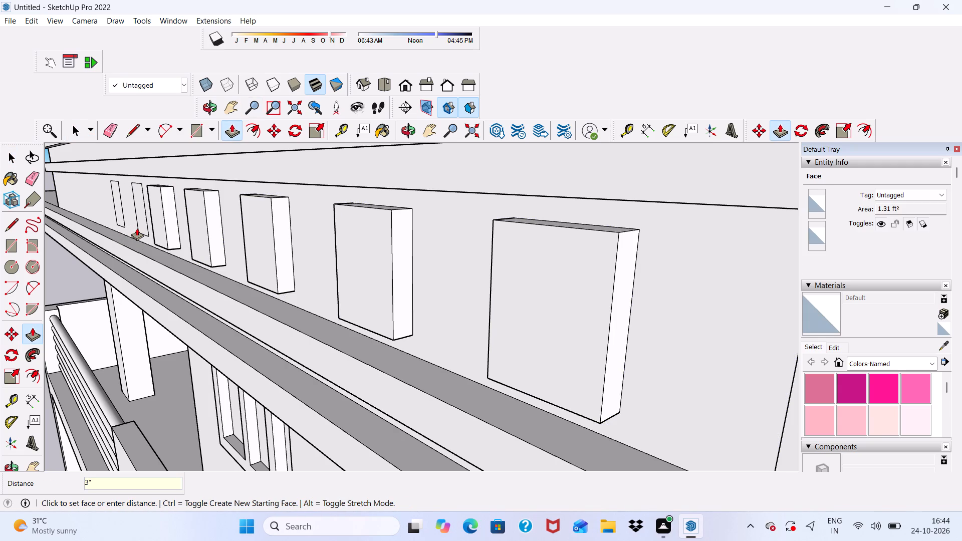
Push/Pull the last two rectangles, the seventh and eighth from the outer corner, 3" out from the wall.
{"action": "scroll", "coordinate": [150, 233], "scroll_direction": "up", "scroll_amount": 8}
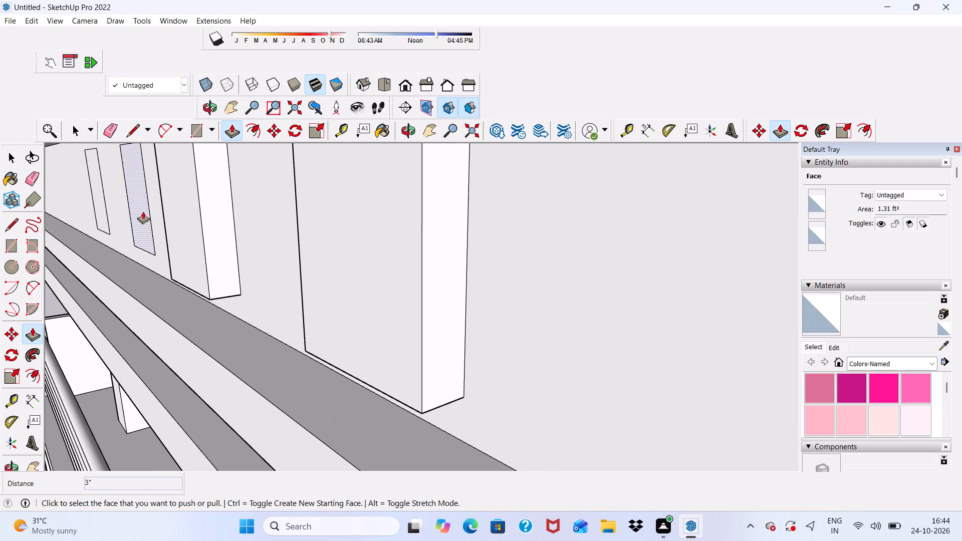
{"action": "left_click", "coordinate": [143, 211]}
{"action": "key", "text": "3"}
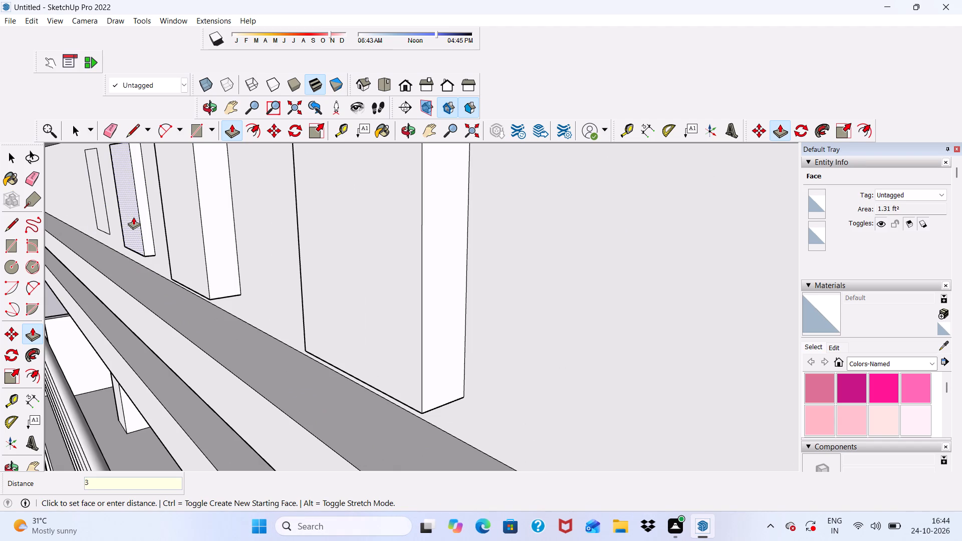
{"action": "key", "text": "shift+quotedbl"}
{"action": "key", "text": "Return"}
{"action": "scroll", "coordinate": [162, 242], "scroll_direction": "down", "scroll_amount": 2}
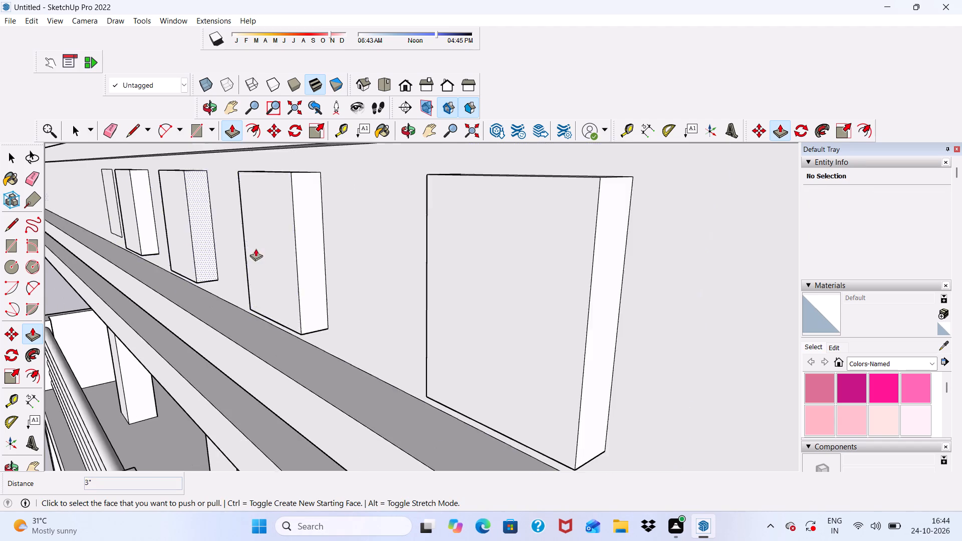
{"action": "scroll", "coordinate": [256, 248], "scroll_direction": "down", "scroll_amount": 6}
{"action": "scroll", "coordinate": [122, 189], "scroll_direction": "up", "scroll_amount": 9}
{"action": "left_click", "coordinate": [139, 202]}
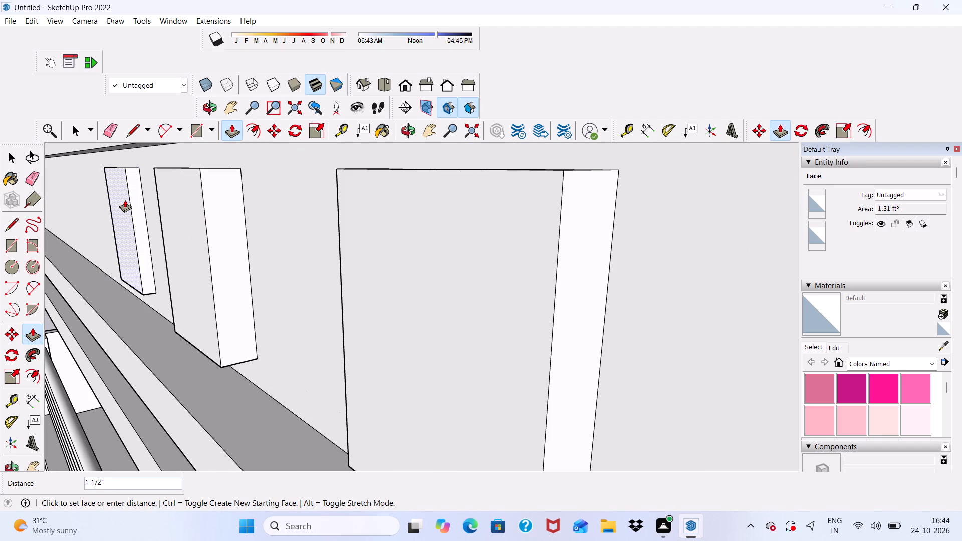
{"action": "key", "text": "3"}
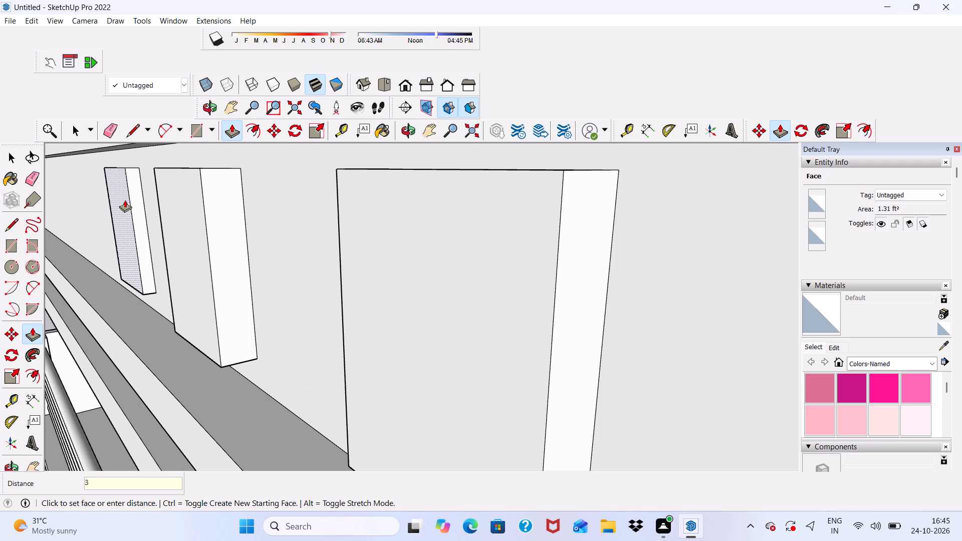
{"action": "key", "text": "shift+quotedbl"}
{"action": "key", "text": "Return"}
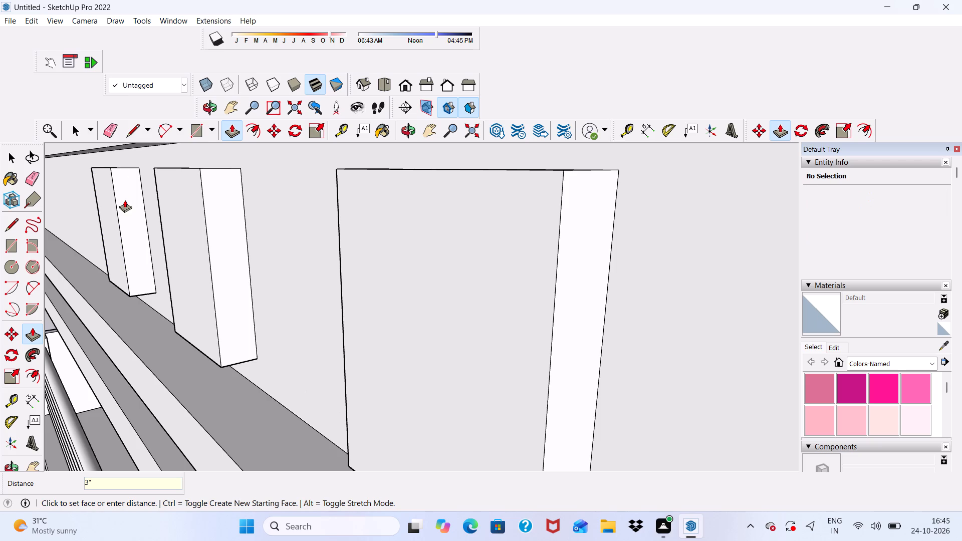
{"action": "key", "text": "space"}
Examine the row of projecting blocks, the upper storeys and the lower flat roof from several angles.
{"action": "scroll", "coordinate": [172, 196], "scroll_direction": "down", "scroll_amount": 5}
{"action": "scroll", "coordinate": [212, 164], "scroll_direction": "down", "scroll_amount": 5}
{"action": "middle_click_drag", "start_coordinate": [223, 258], "coordinate": [328, 254]}
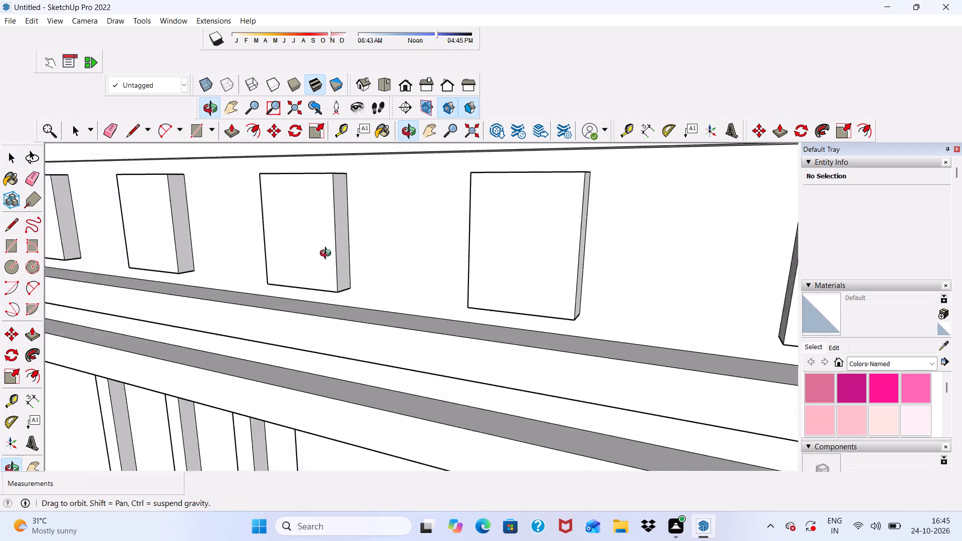
{"action": "middle_click_drag", "start_coordinate": [328, 254], "coordinate": [331, 254]}
{"action": "scroll", "coordinate": [293, 246], "scroll_direction": "down", "scroll_amount": 9}
{"action": "middle_click_drag", "start_coordinate": [248, 261], "coordinate": [311, 263]}
{"action": "scroll", "coordinate": [271, 257], "scroll_direction": "down", "scroll_amount": 2}
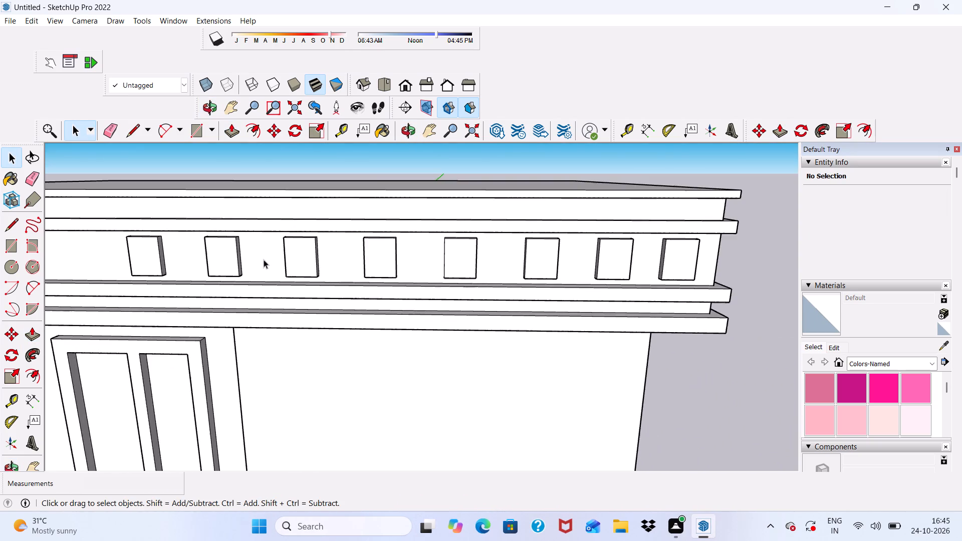
{"action": "scroll", "coordinate": [264, 259], "scroll_direction": "down", "scroll_amount": 7}
{"action": "middle_click_drag", "start_coordinate": [285, 274], "coordinate": [333, 231]}
{"action": "scroll", "coordinate": [333, 231], "scroll_direction": "up", "scroll_amount": 5}
{"action": "scroll", "coordinate": [337, 228], "scroll_direction": "down", "scroll_amount": 5}
{"action": "scroll", "coordinate": [487, 282], "scroll_direction": "up", "scroll_amount": 4}
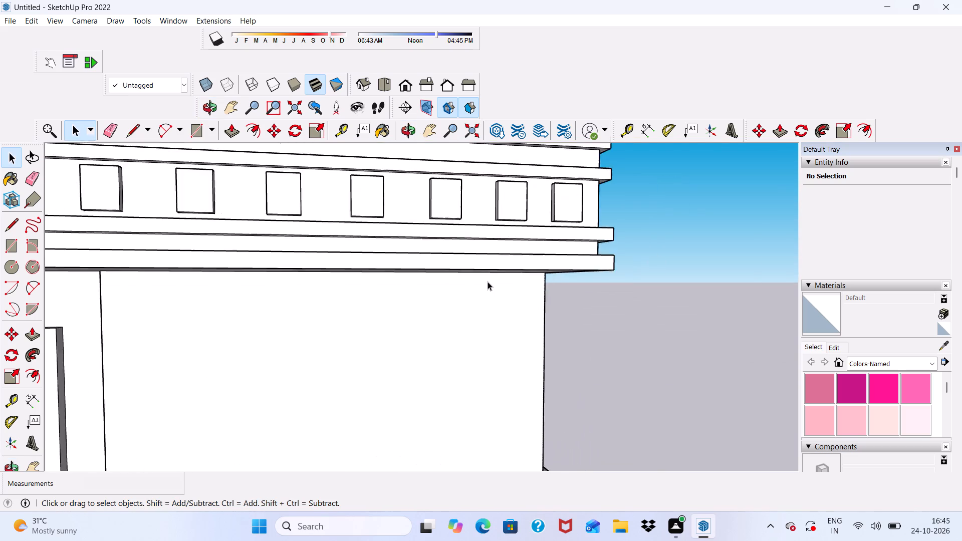
{"action": "scroll", "coordinate": [472, 282], "scroll_direction": "down", "scroll_amount": 4}
{"action": "middle_click_drag", "start_coordinate": [407, 279], "coordinate": [304, 290]}
{"action": "scroll", "coordinate": [313, 276], "scroll_direction": "down", "scroll_amount": 5}
{"action": "scroll", "coordinate": [229, 372], "scroll_direction": "up", "scroll_amount": 4}
{"action": "scroll", "coordinate": [227, 355], "scroll_direction": "down", "scroll_amount": 5}
{"action": "middle_click_drag", "start_coordinate": [232, 354], "coordinate": [363, 309]}
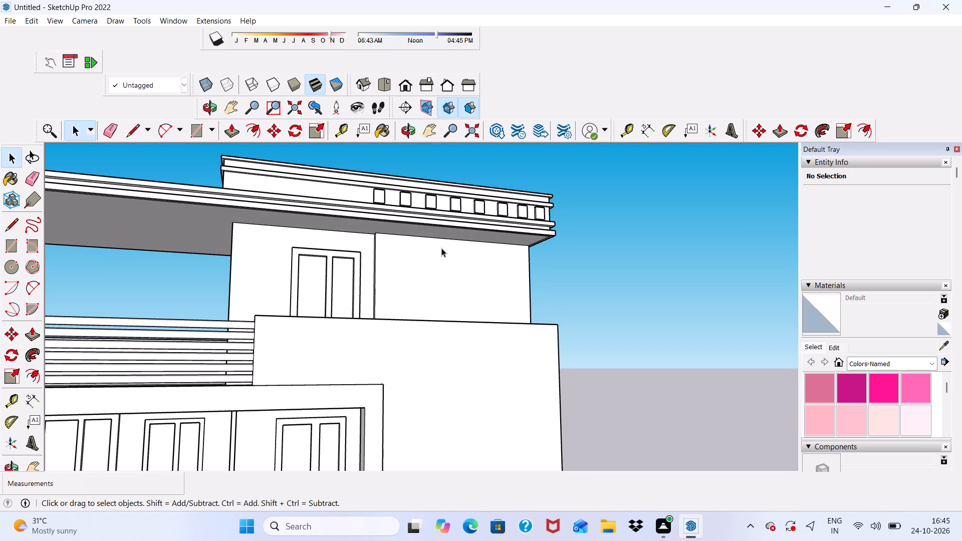
{"action": "scroll", "coordinate": [441, 248], "scroll_direction": "up", "scroll_amount": 1}
{"action": "scroll", "coordinate": [441, 248], "scroll_direction": "down", "scroll_amount": 4}
{"action": "scroll", "coordinate": [441, 256], "scroll_direction": "up", "scroll_amount": 4}
{"action": "scroll", "coordinate": [430, 257], "scroll_direction": "down", "scroll_amount": 8}
{"action": "scroll", "coordinate": [387, 228], "scroll_direction": "up", "scroll_amount": 4}
{"action": "scroll", "coordinate": [385, 226], "scroll_direction": "down", "scroll_amount": 4}
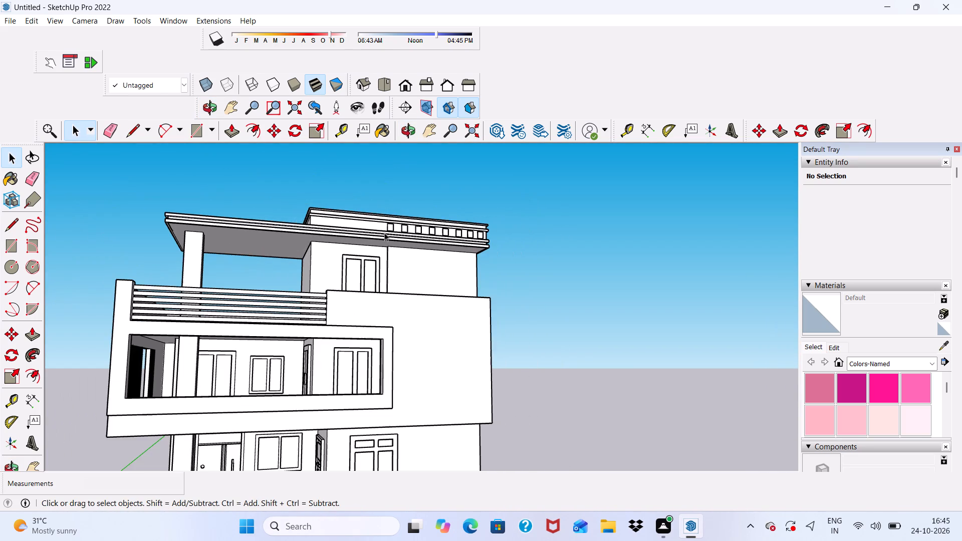
{"action": "middle_click_drag", "start_coordinate": [324, 264], "coordinate": [195, 301]}
{"action": "scroll", "coordinate": [195, 301], "scroll_direction": "up", "scroll_amount": 4}
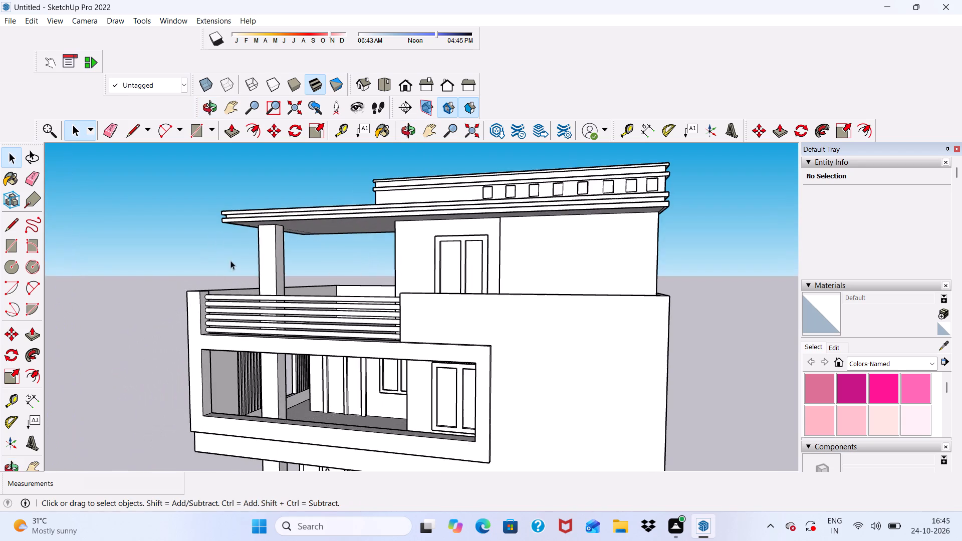
{"action": "middle_click_drag", "start_coordinate": [256, 267], "coordinate": [317, 392]}
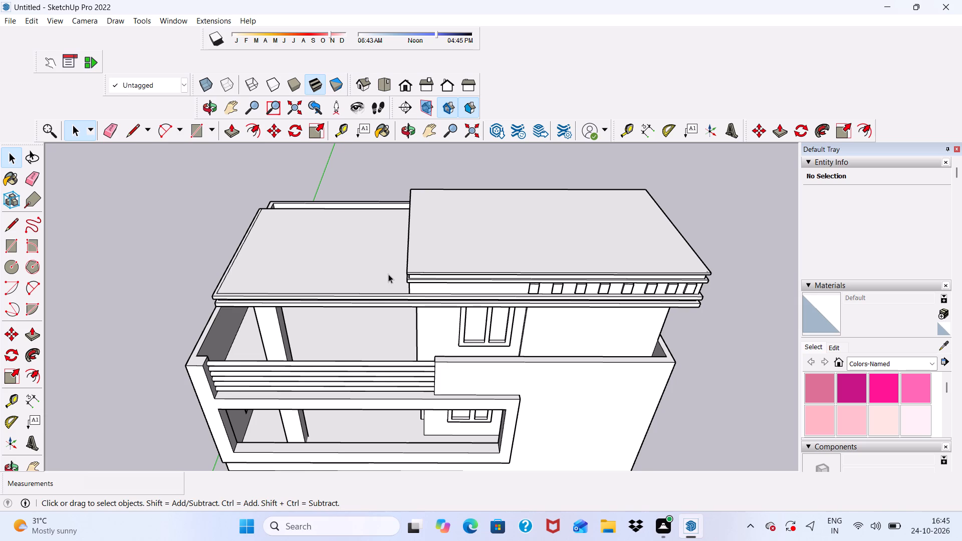
{"action": "scroll", "coordinate": [395, 311], "scroll_direction": "up", "scroll_amount": 3}
{"action": "scroll", "coordinate": [370, 260], "scroll_direction": "up", "scroll_amount": 4}
{"action": "scroll", "coordinate": [370, 258], "scroll_direction": "down", "scroll_amount": 1}
{"action": "middle_click_drag", "start_coordinate": [370, 259], "coordinate": [492, 192]}
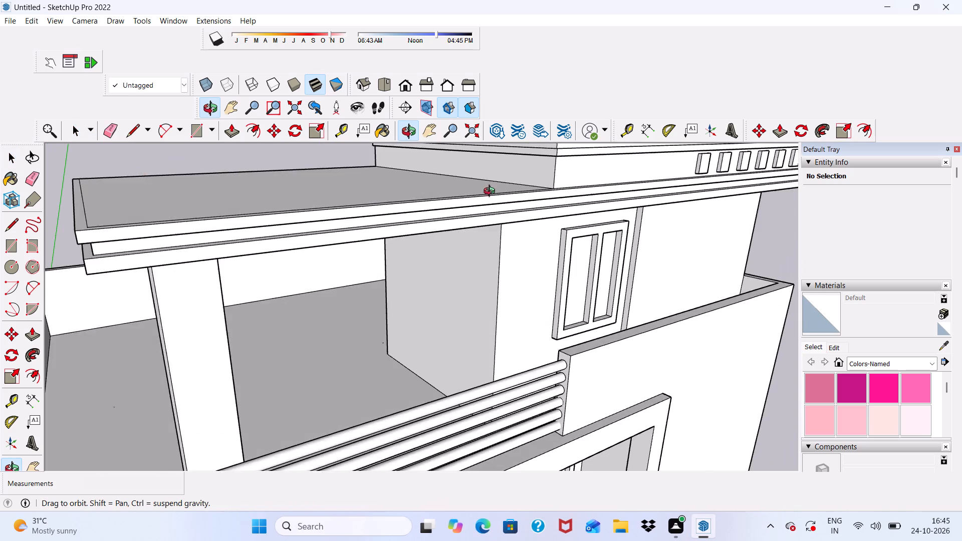
{"action": "middle_click_drag", "start_coordinate": [492, 192], "coordinate": [388, 261]}
{"action": "scroll", "coordinate": [392, 236], "scroll_direction": "down", "scroll_amount": 5}
{"action": "middle_click_drag", "start_coordinate": [449, 279], "coordinate": [449, 272]}
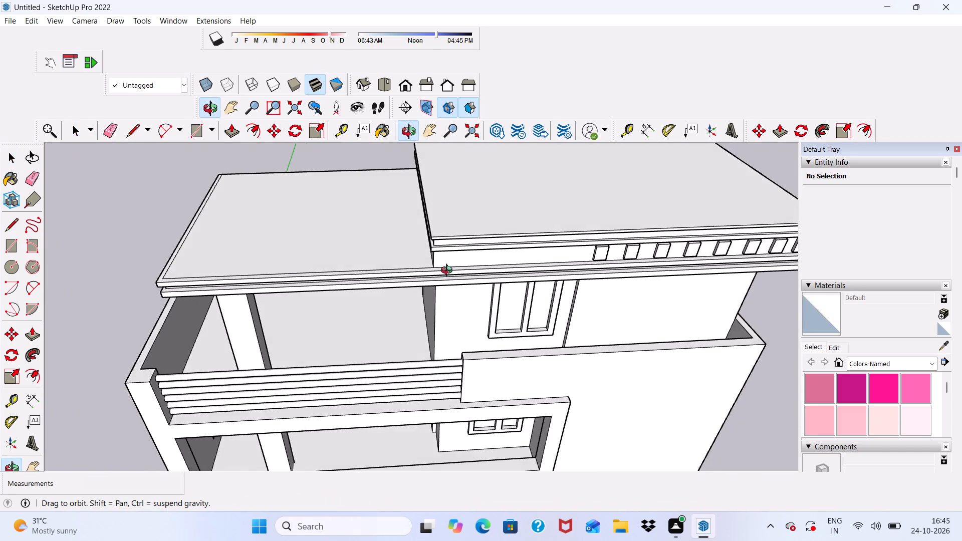
{"action": "middle_click_drag", "start_coordinate": [449, 272], "coordinate": [438, 203]}
{"action": "scroll", "coordinate": [424, 161], "scroll_direction": "up", "scroll_amount": 1}
{"action": "scroll", "coordinate": [359, 181], "scroll_direction": "down", "scroll_amount": 4}
{"action": "middle_click_drag", "start_coordinate": [291, 208], "coordinate": [307, 290]}
Draw a narrow rectangle about 15' 6" long, running front to back, on the lower flat roof above the terrace.
{"action": "left_click", "coordinate": [192, 129]}
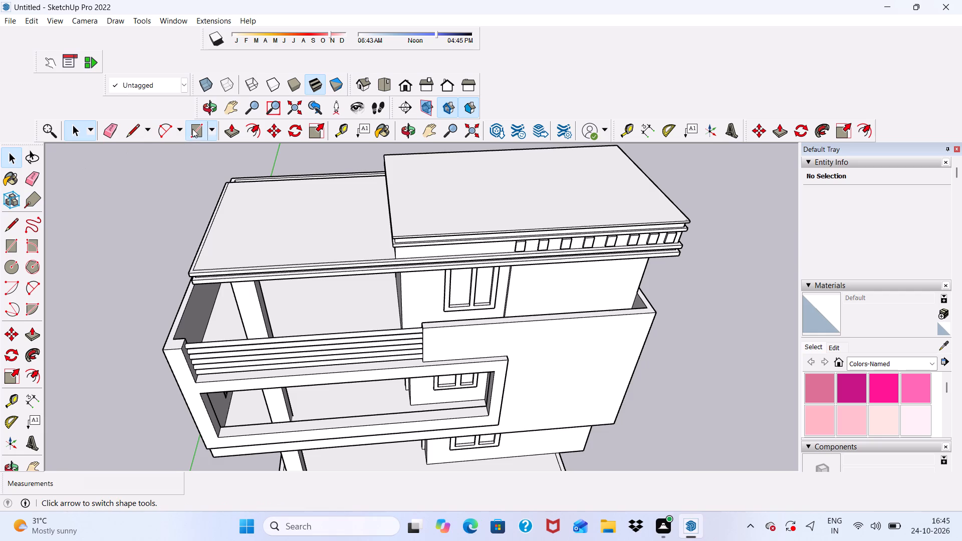
{"action": "scroll", "coordinate": [234, 188], "scroll_direction": "up", "scroll_amount": 3}
{"action": "middle_click_drag", "start_coordinate": [234, 189], "coordinate": [241, 239]}
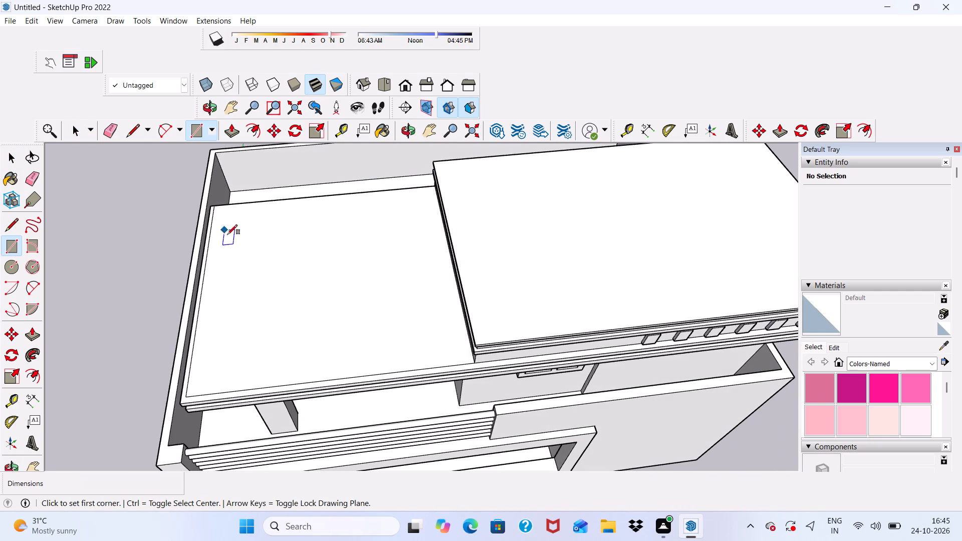
{"action": "scroll", "coordinate": [241, 233], "scroll_direction": "down", "scroll_amount": 1}
{"action": "middle_click_drag", "start_coordinate": [242, 234], "coordinate": [242, 235]}
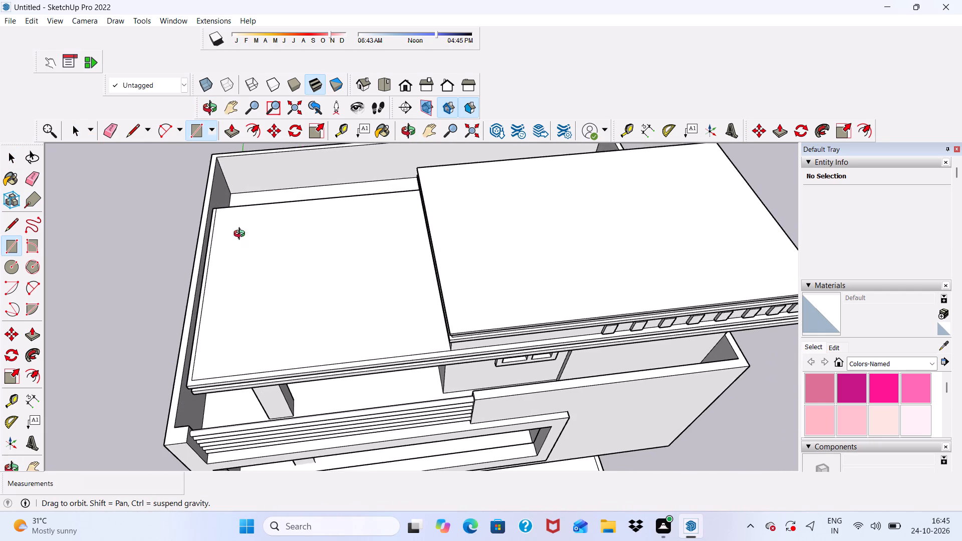
{"action": "middle_click_drag", "start_coordinate": [242, 235], "coordinate": [286, 143]}
{"action": "scroll", "coordinate": [339, 237], "scroll_direction": "down", "scroll_amount": 3}
{"action": "middle_click_drag", "start_coordinate": [341, 258], "coordinate": [317, 192]}
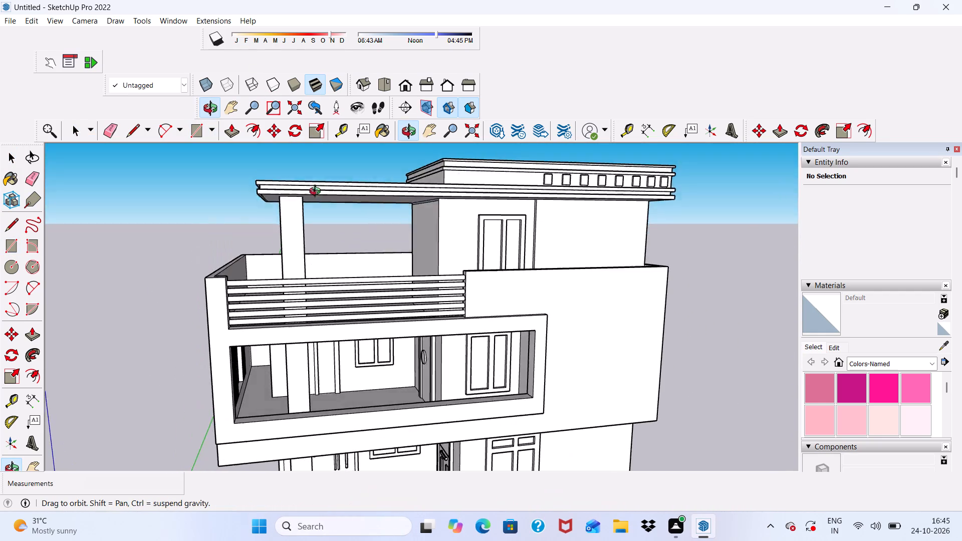
{"action": "middle_click_drag", "start_coordinate": [317, 192], "coordinate": [311, 210]}
{"action": "scroll", "coordinate": [303, 172], "scroll_direction": "up", "scroll_amount": 4}
{"action": "scroll", "coordinate": [302, 174], "scroll_direction": "down", "scroll_amount": 5}
{"action": "middle_click_drag", "start_coordinate": [311, 189], "coordinate": [307, 244]}
{"action": "scroll", "coordinate": [314, 220], "scroll_direction": "up", "scroll_amount": 5}
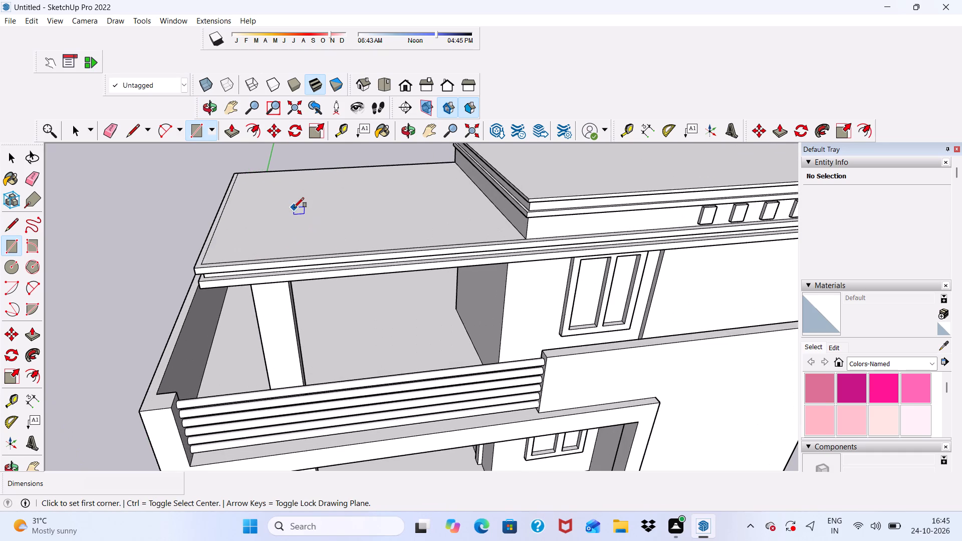
{"action": "middle_click_drag", "start_coordinate": [294, 207], "coordinate": [292, 235]}
{"action": "left_click", "coordinate": [290, 187]}
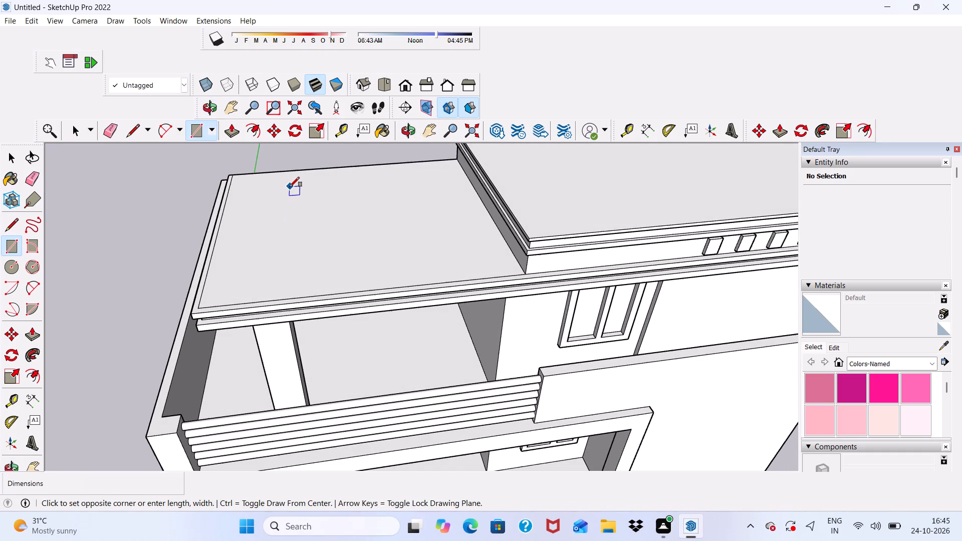
{"action": "left_click", "coordinate": [321, 282]}
{"action": "scroll", "coordinate": [339, 214], "scroll_direction": "down", "scroll_amount": 3}
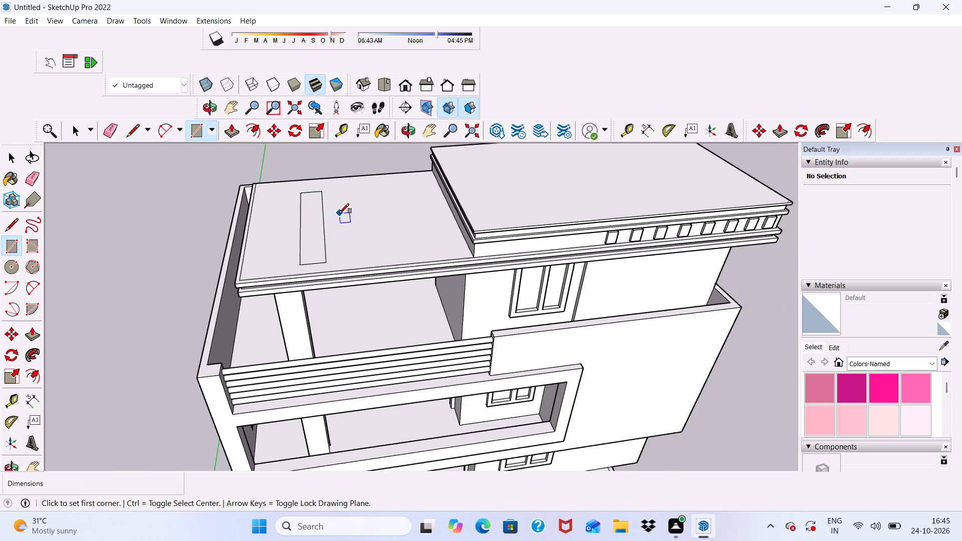
Copy the narrow roof rectangle three times in a row toward the raised block, each about 3' from the previous one.
{"action": "key", "text": "space"}
{"action": "scroll", "coordinate": [339, 213], "scroll_direction": "up", "scroll_amount": 4}
{"action": "double_click", "coordinate": [315, 227]}
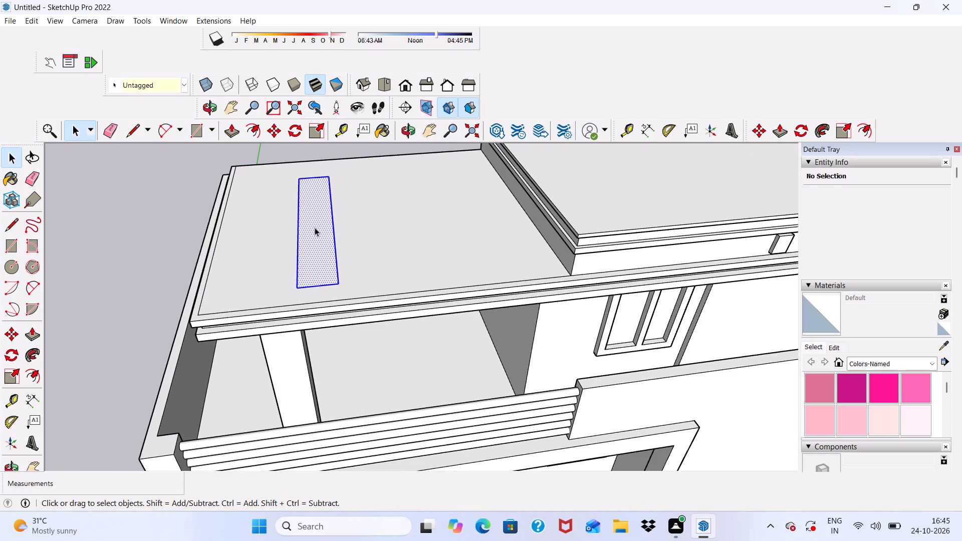
{"action": "left_click", "coordinate": [272, 132]}
{"action": "left_click", "coordinate": [317, 230]}
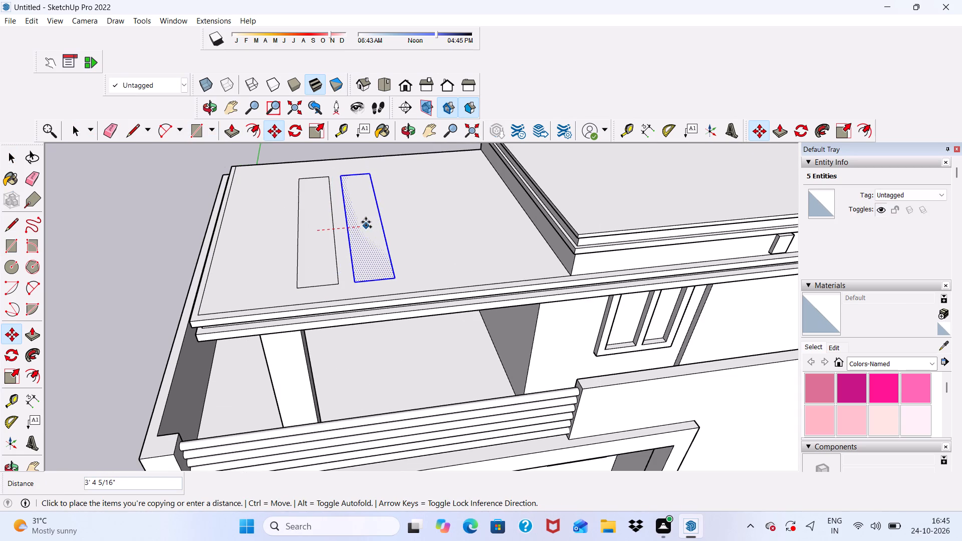
{"action": "left_click", "coordinate": [366, 222]}
{"action": "left_click", "coordinate": [365, 223]}
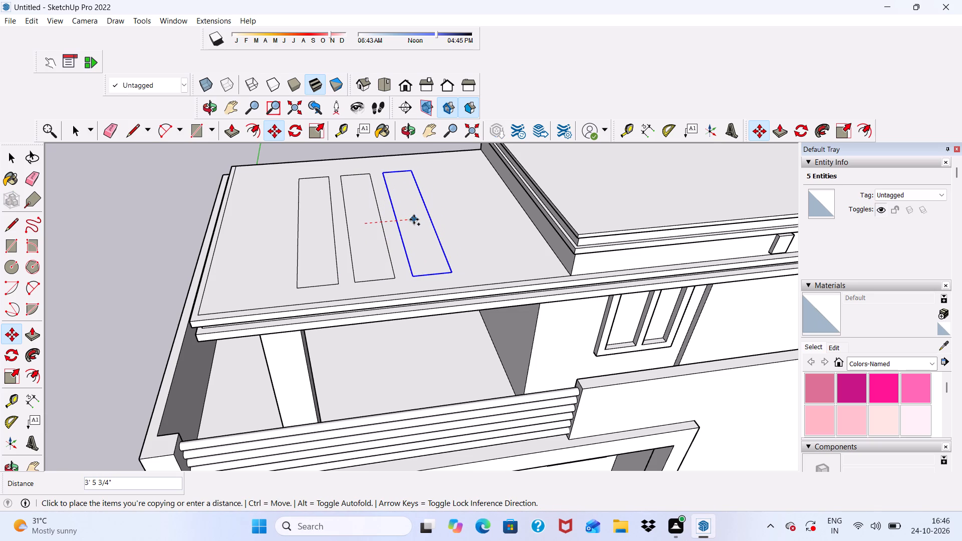
{"action": "left_click", "coordinate": [409, 219]}
{"action": "left_click", "coordinate": [409, 228]}
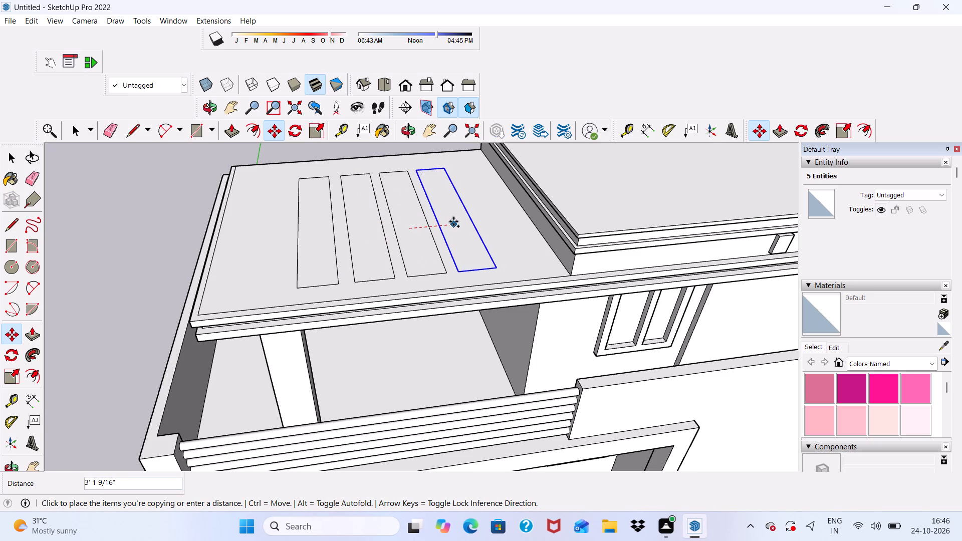
{"action": "left_click", "coordinate": [451, 220]}
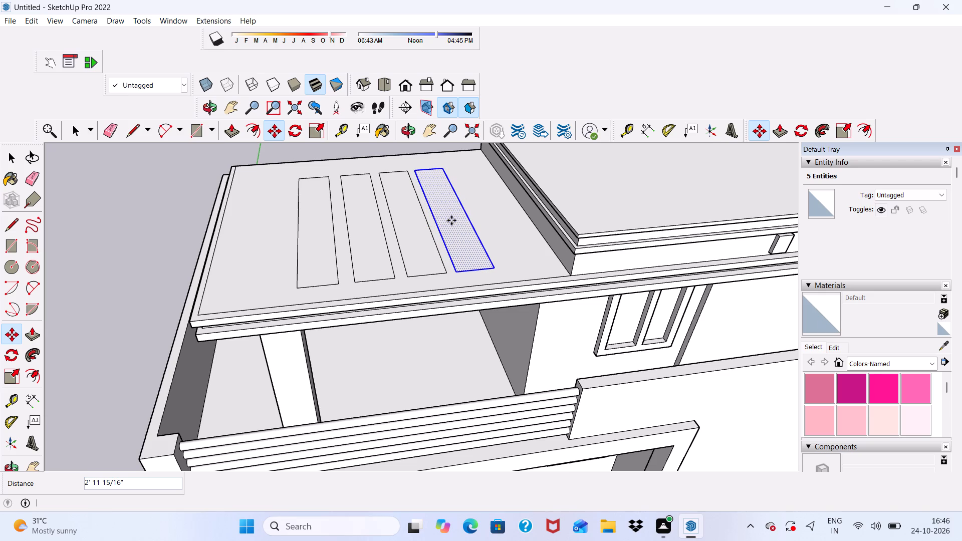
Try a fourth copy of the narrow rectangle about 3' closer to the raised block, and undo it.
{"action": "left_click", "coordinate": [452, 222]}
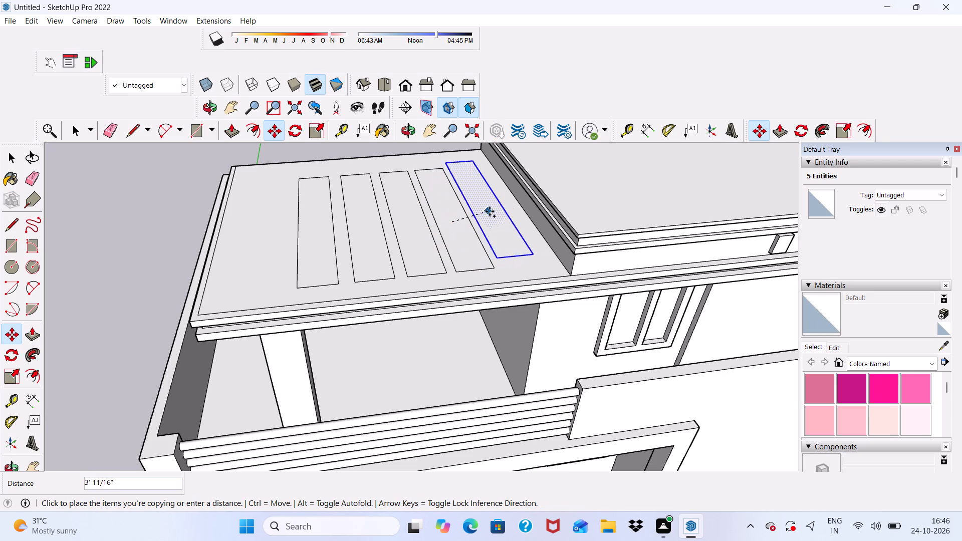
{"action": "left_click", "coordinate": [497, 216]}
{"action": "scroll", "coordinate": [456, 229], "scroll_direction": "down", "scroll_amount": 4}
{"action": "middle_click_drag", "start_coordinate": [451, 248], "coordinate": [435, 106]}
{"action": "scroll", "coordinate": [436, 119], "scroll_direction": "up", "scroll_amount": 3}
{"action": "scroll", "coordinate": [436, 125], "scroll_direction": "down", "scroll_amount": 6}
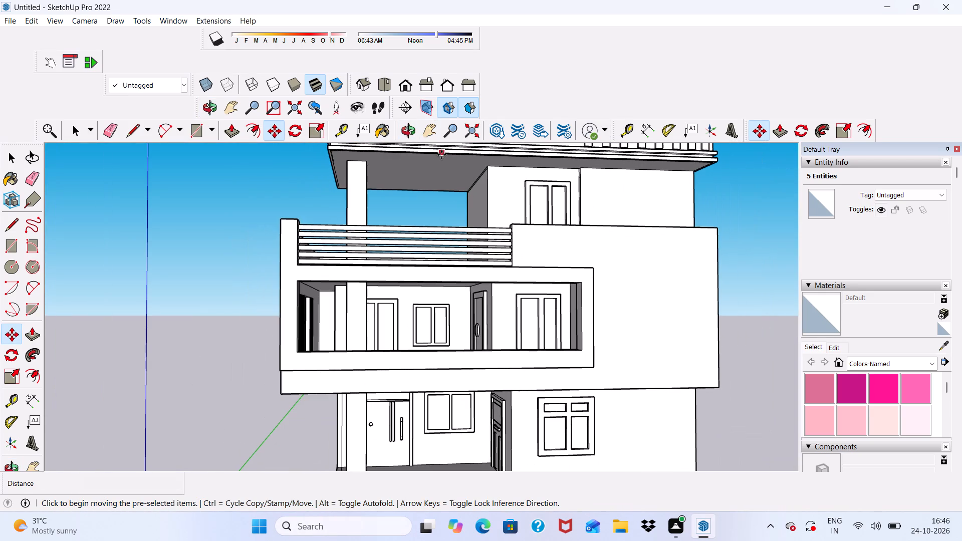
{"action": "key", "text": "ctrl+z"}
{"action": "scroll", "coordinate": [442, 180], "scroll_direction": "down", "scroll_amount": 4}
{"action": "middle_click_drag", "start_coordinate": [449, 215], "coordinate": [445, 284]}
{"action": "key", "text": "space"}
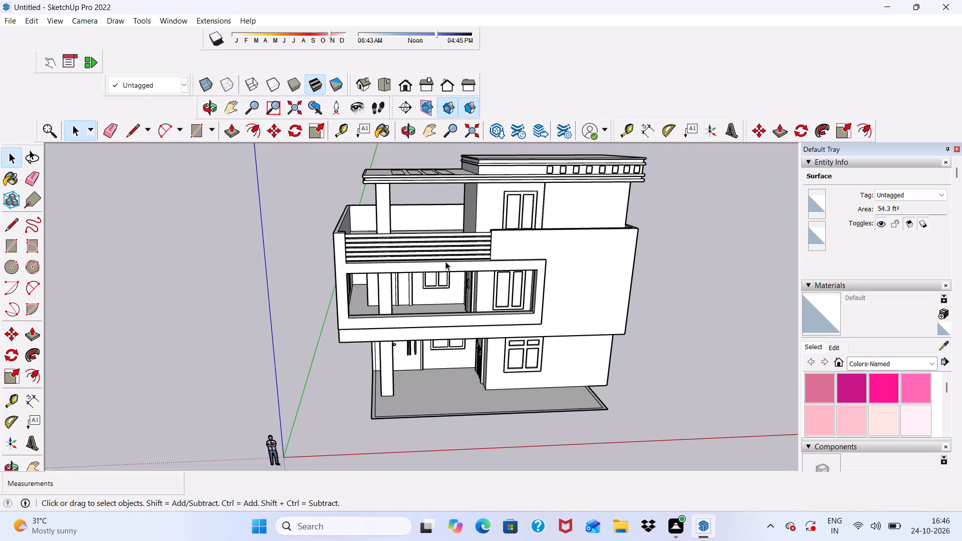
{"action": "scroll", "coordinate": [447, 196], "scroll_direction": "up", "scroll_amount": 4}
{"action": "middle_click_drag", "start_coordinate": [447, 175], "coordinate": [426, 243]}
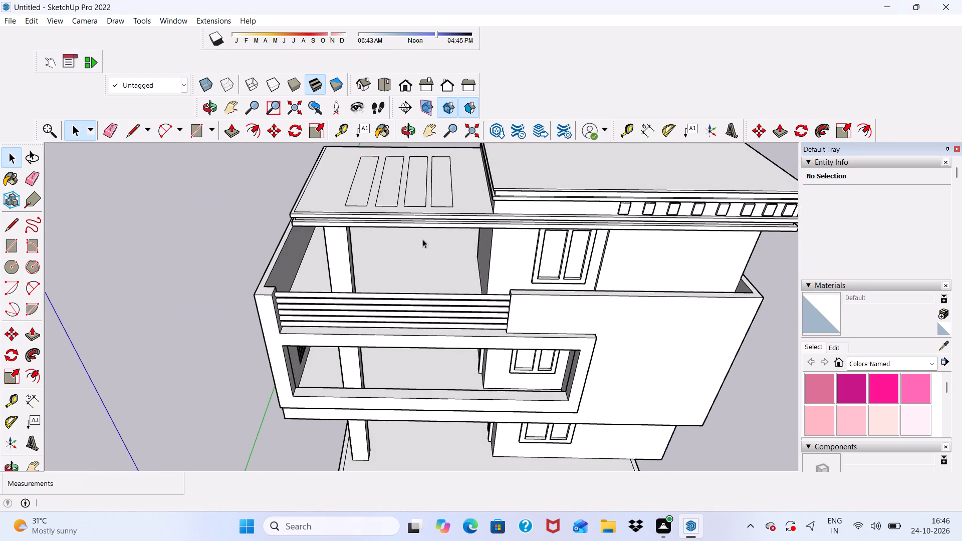
Push the narrow rectangle farthest from the raised block 1' 5 3/8" down through the lower roof slab to cut an opening.
{"action": "scroll", "coordinate": [415, 197], "scroll_direction": "up", "scroll_amount": 4}
{"action": "scroll", "coordinate": [305, 206], "scroll_direction": "up", "scroll_amount": 4}
{"action": "left_click", "coordinate": [338, 195]}
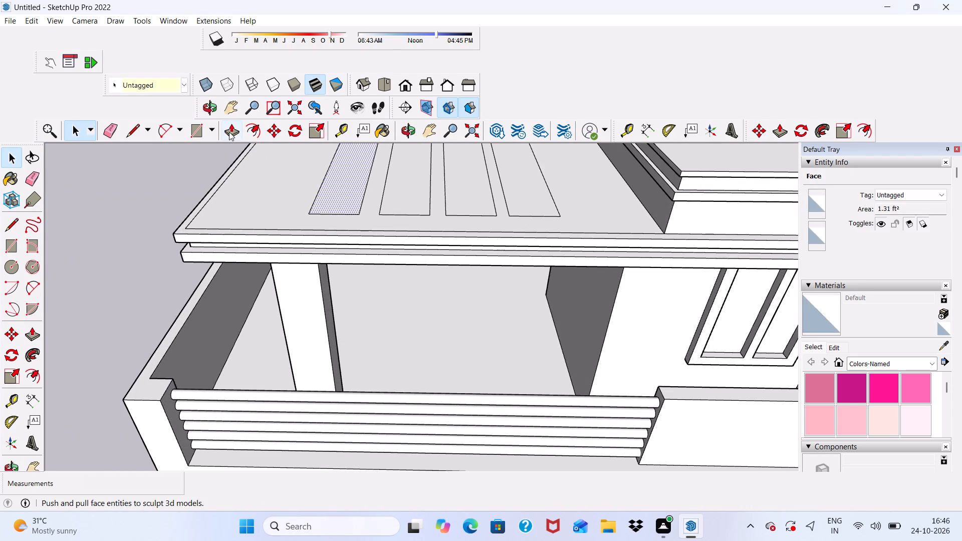
{"action": "left_click", "coordinate": [229, 130]}
{"action": "left_click", "coordinate": [340, 186]}
{"action": "scroll", "coordinate": [347, 219], "scroll_direction": "down", "scroll_amount": 1}
{"action": "middle_click_drag", "start_coordinate": [352, 247], "coordinate": [351, 164]}
{"action": "scroll", "coordinate": [352, 187], "scroll_direction": "up", "scroll_amount": 8}
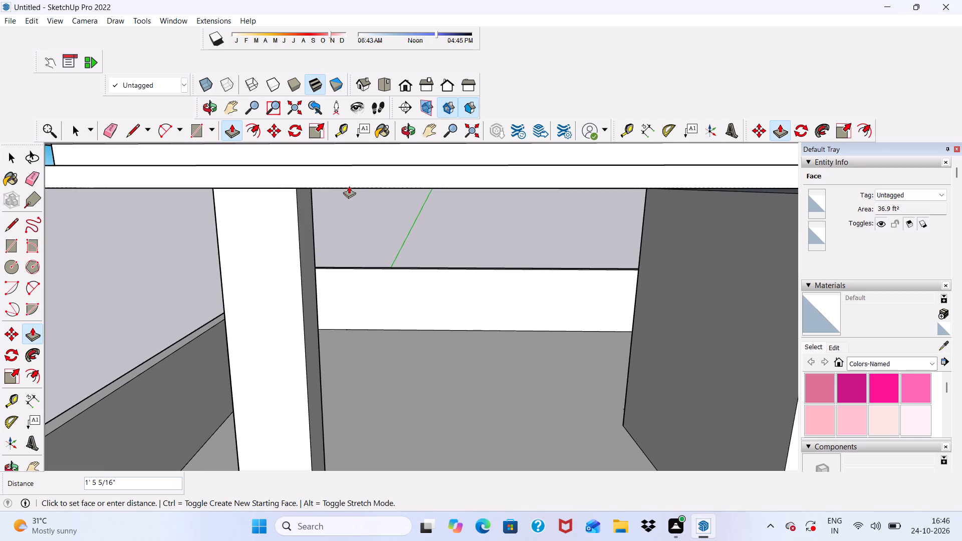
{"action": "scroll", "coordinate": [349, 186], "scroll_direction": "down", "scroll_amount": 1}
{"action": "left_click", "coordinate": [358, 185]}
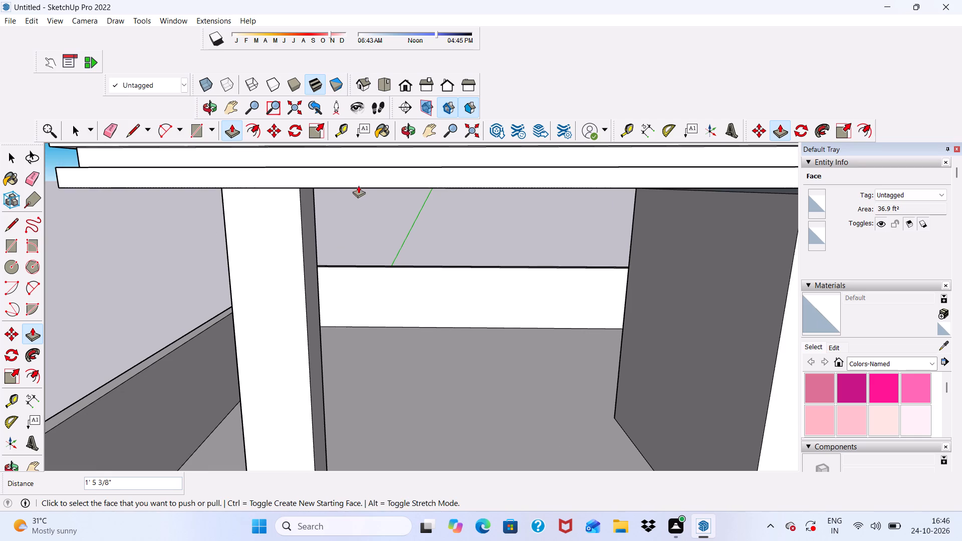
Push the second narrow rectangle down through the full thickness of the lower roof slab to cut another opening.
{"action": "scroll", "coordinate": [331, 199], "scroll_direction": "down", "scroll_amount": 9}
{"action": "middle_click_drag", "start_coordinate": [355, 196], "coordinate": [365, 281]}
{"action": "scroll", "coordinate": [349, 203], "scroll_direction": "up", "scroll_amount": 4}
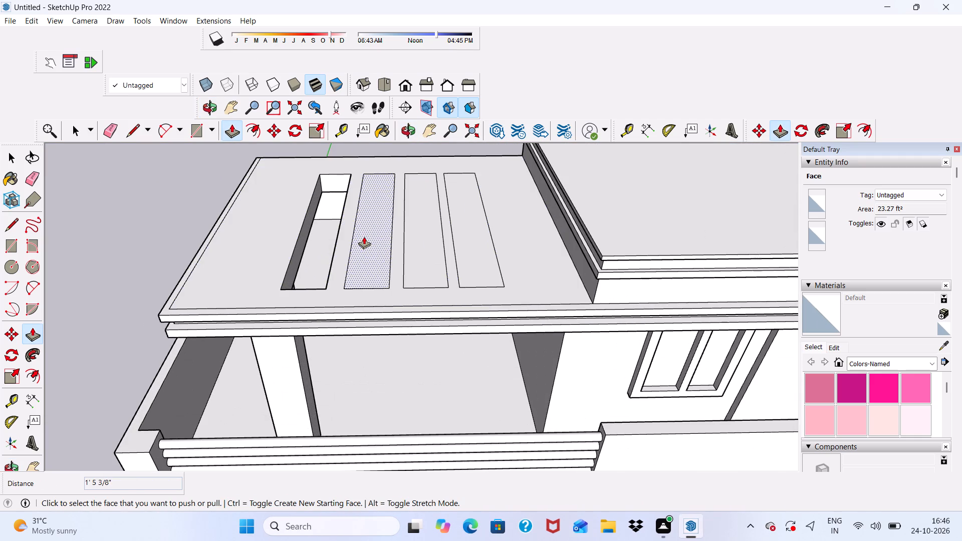
{"action": "left_click", "coordinate": [364, 238]}
{"action": "scroll", "coordinate": [365, 252], "scroll_direction": "down", "scroll_amount": 1}
{"action": "middle_click_drag", "start_coordinate": [366, 253], "coordinate": [366, 157]}
{"action": "scroll", "coordinate": [368, 173], "scroll_direction": "up", "scroll_amount": 3}
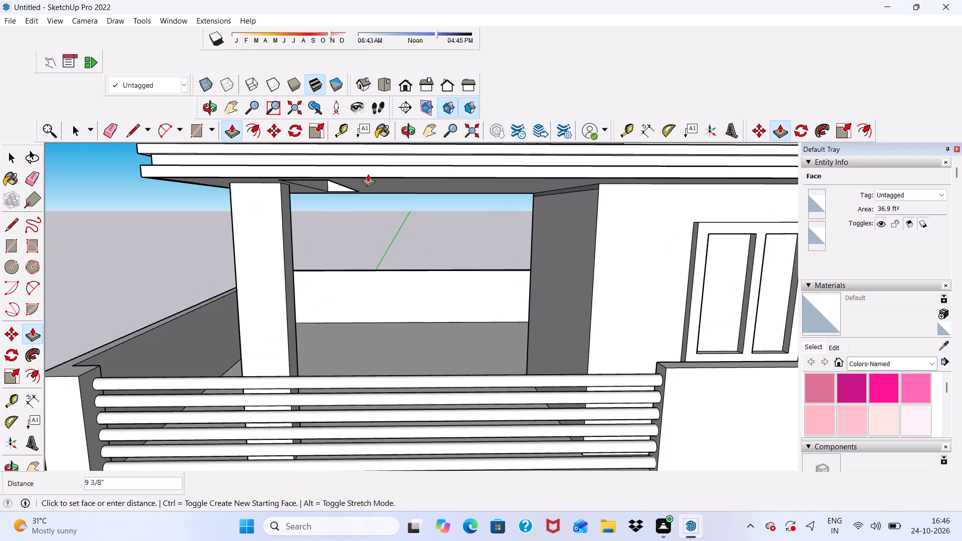
{"action": "scroll", "coordinate": [379, 167], "scroll_direction": "up", "scroll_amount": 3}
{"action": "scroll", "coordinate": [350, 180], "scroll_direction": "down", "scroll_amount": 2}
{"action": "left_click", "coordinate": [374, 183]}
Push the third narrow rectangle 1' 5 3/8" down through the lower roof slab to cut its opening.
{"action": "scroll", "coordinate": [354, 200], "scroll_direction": "down", "scroll_amount": 5}
{"action": "middle_click_drag", "start_coordinate": [389, 209], "coordinate": [393, 262]}
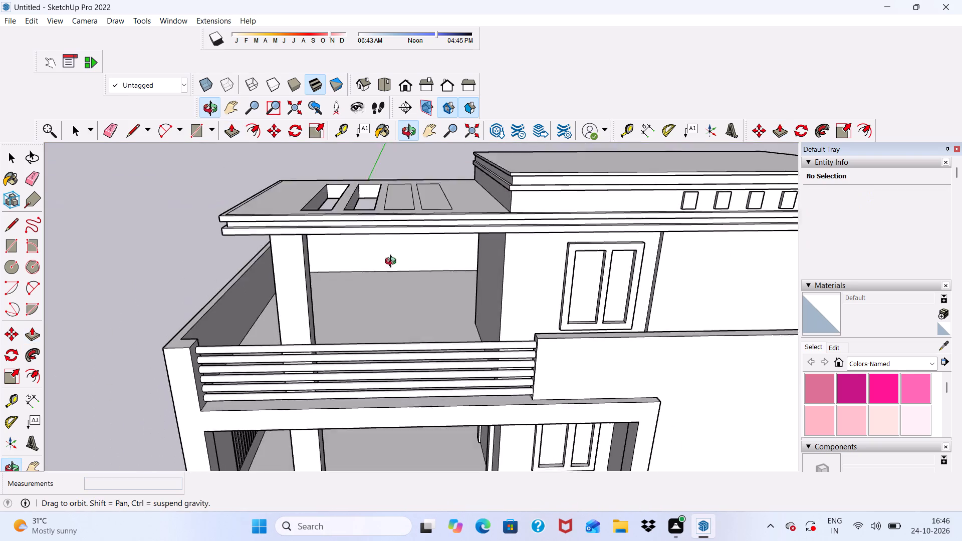
{"action": "middle_click_drag", "start_coordinate": [393, 262], "coordinate": [391, 276]}
{"action": "scroll", "coordinate": [401, 197], "scroll_direction": "up", "scroll_amount": 1}
{"action": "left_click", "coordinate": [402, 203]}
{"action": "scroll", "coordinate": [402, 235], "scroll_direction": "down", "scroll_amount": 1}
{"action": "middle_click_drag", "start_coordinate": [402, 241], "coordinate": [396, 203]}
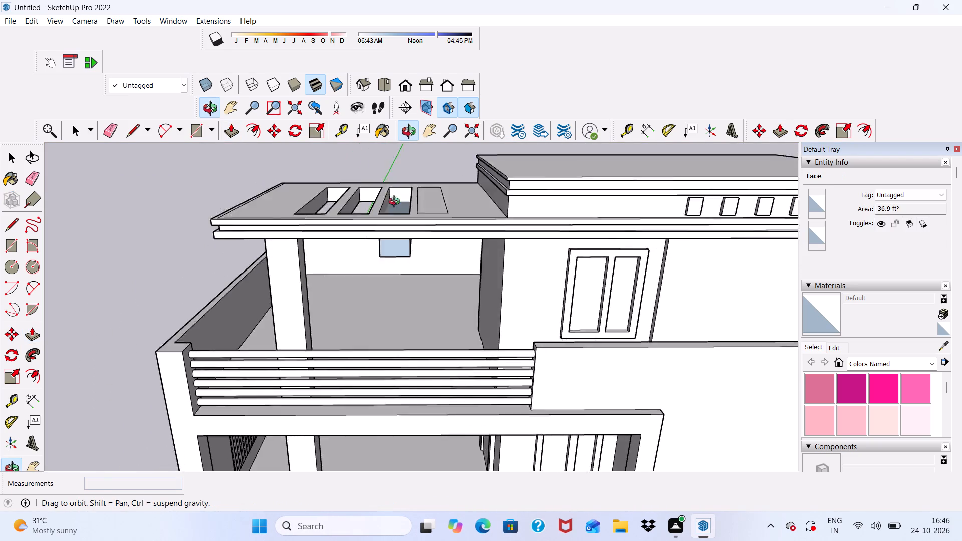
{"action": "middle_click_drag", "start_coordinate": [396, 203], "coordinate": [396, 189]}
{"action": "scroll", "coordinate": [396, 189], "scroll_direction": "down", "scroll_amount": 1}
{"action": "scroll", "coordinate": [396, 216], "scroll_direction": "up", "scroll_amount": 4}
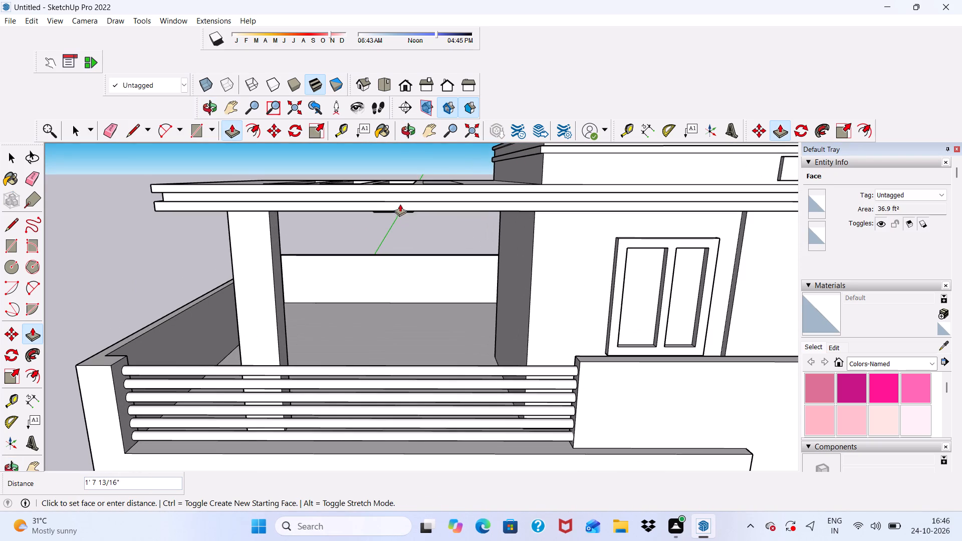
{"action": "left_click", "coordinate": [413, 209]}
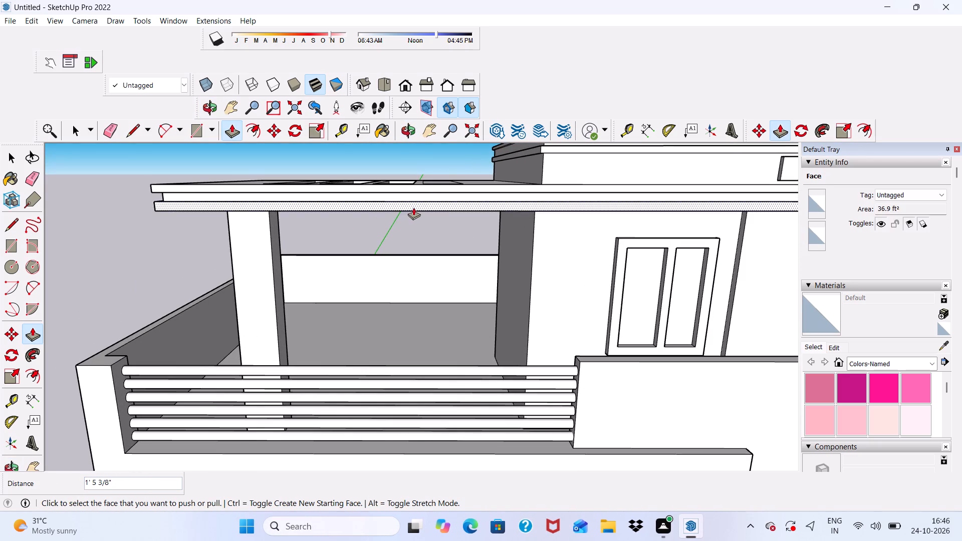
Push the fourth narrow rectangle, nearest the raised block, 1' 5 3/8" down through the lower roof slab.
{"action": "middle_click_drag", "start_coordinate": [432, 172], "coordinate": [435, 214]}
{"action": "scroll", "coordinate": [436, 215], "scroll_direction": "up", "scroll_amount": 2}
{"action": "left_click", "coordinate": [437, 217]}
{"action": "scroll", "coordinate": [437, 242], "scroll_direction": "down", "scroll_amount": 1}
{"action": "middle_click_drag", "start_coordinate": [437, 248], "coordinate": [423, 157]}
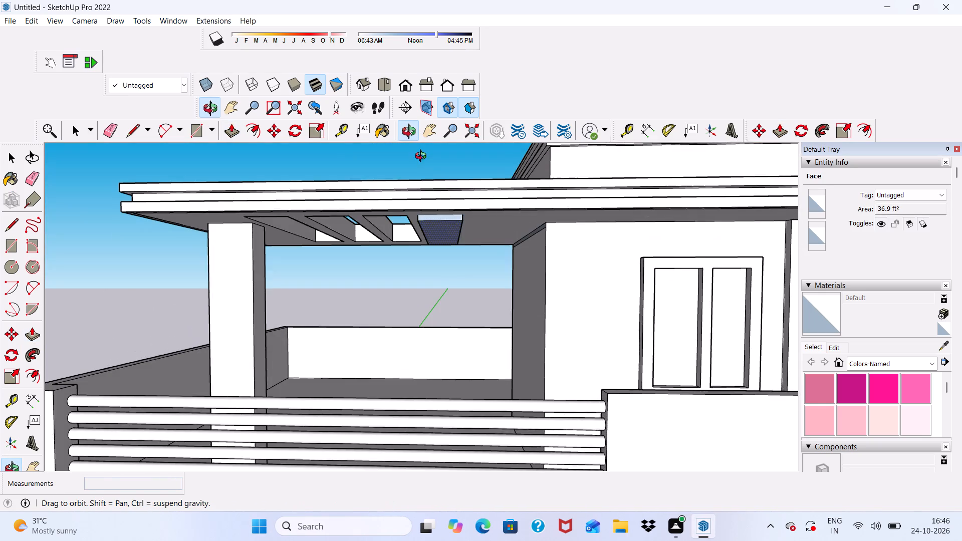
{"action": "middle_click_drag", "start_coordinate": [423, 157], "coordinate": [423, 158]}
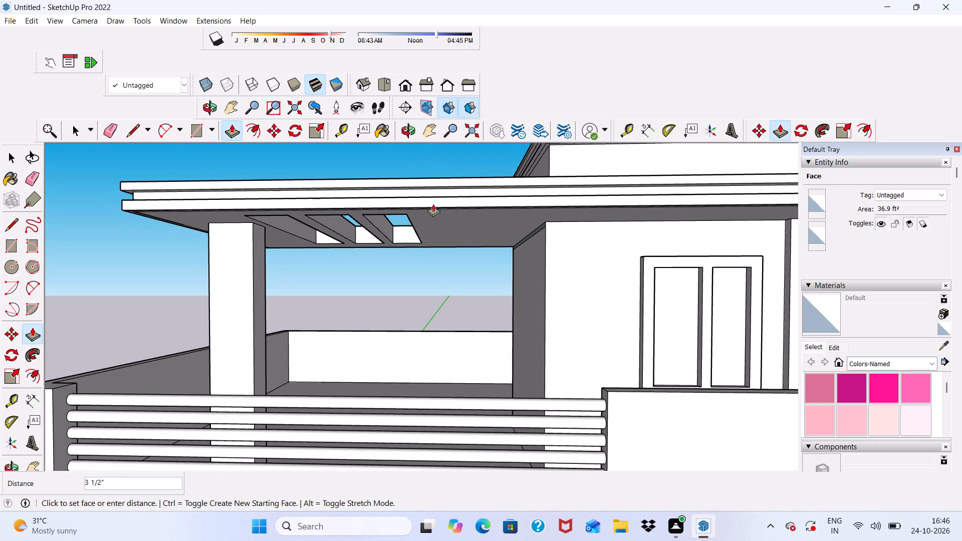
{"action": "scroll", "coordinate": [433, 204], "scroll_direction": "up", "scroll_amount": 4}
{"action": "left_click", "coordinate": [427, 210]}
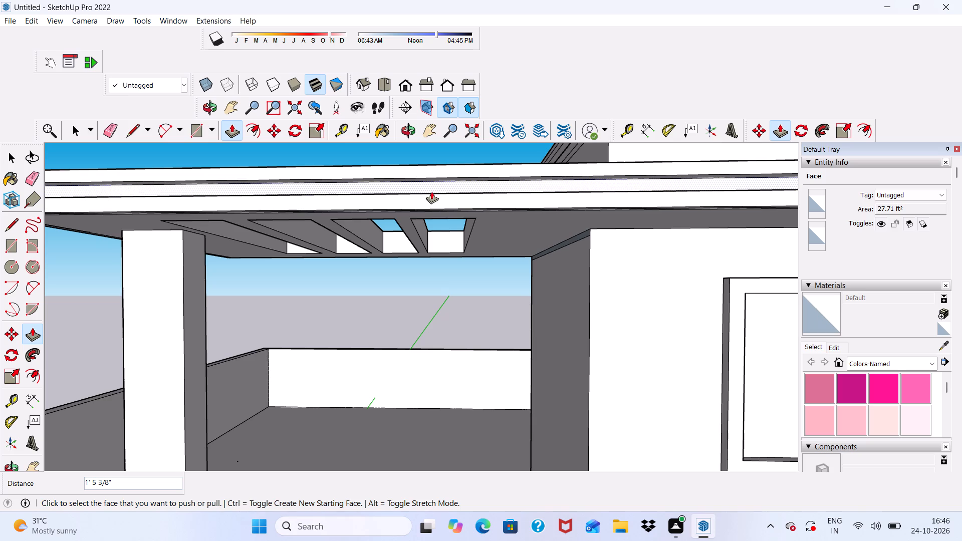
{"action": "scroll", "coordinate": [431, 191], "scroll_direction": "down", "scroll_amount": 2}
{"action": "key", "text": "space"}
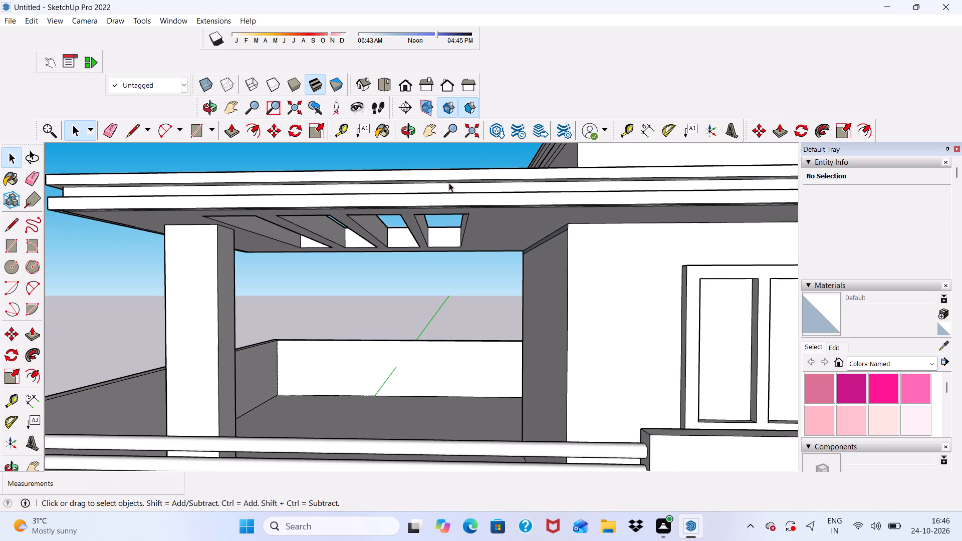
Examine the four roof openings above the terrace from above, from the front and from below.
{"action": "scroll", "coordinate": [449, 182], "scroll_direction": "down", "scroll_amount": 4}
{"action": "middle_click_drag", "start_coordinate": [436, 185], "coordinate": [426, 253]}
{"action": "scroll", "coordinate": [419, 227], "scroll_direction": "down", "scroll_amount": 4}
{"action": "scroll", "coordinate": [415, 200], "scroll_direction": "up", "scroll_amount": 2}
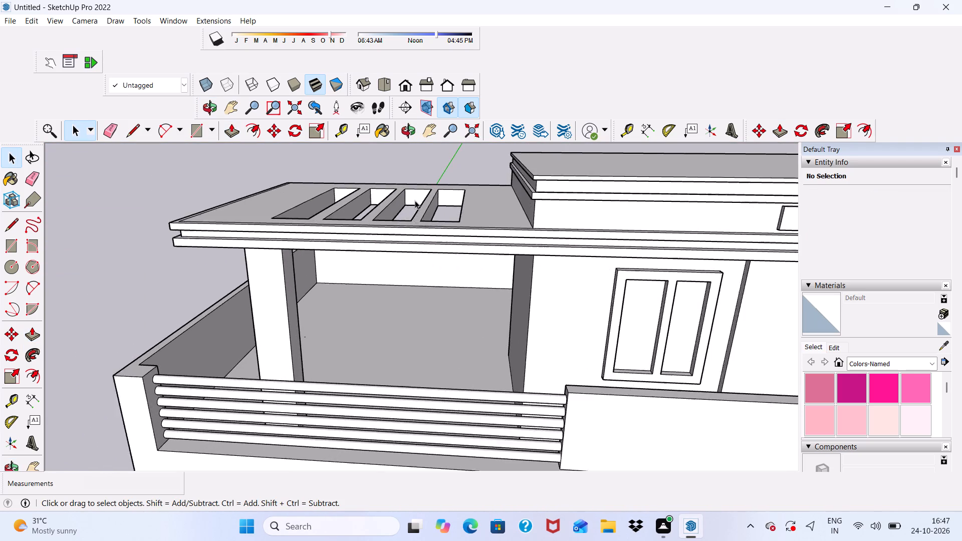
{"action": "scroll", "coordinate": [415, 200], "scroll_direction": "down", "scroll_amount": 5}
{"action": "key", "text": "space"}
{"action": "scroll", "coordinate": [401, 236], "scroll_direction": "up", "scroll_amount": 4}
{"action": "middle_click_drag", "start_coordinate": [405, 211], "coordinate": [406, 138]}
{"action": "scroll", "coordinate": [409, 279], "scroll_direction": "down", "scroll_amount": 1}
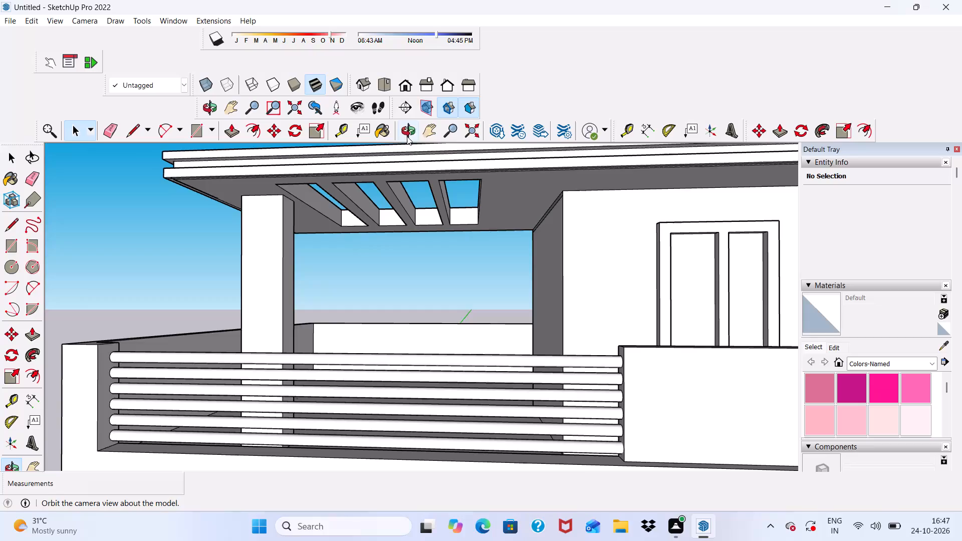
{"action": "scroll", "coordinate": [411, 128], "scroll_direction": "up", "scroll_amount": 1}
{"action": "scroll", "coordinate": [405, 236], "scroll_direction": "down", "scroll_amount": 7}
{"action": "middle_click_drag", "start_coordinate": [420, 289], "coordinate": [429, 246]}
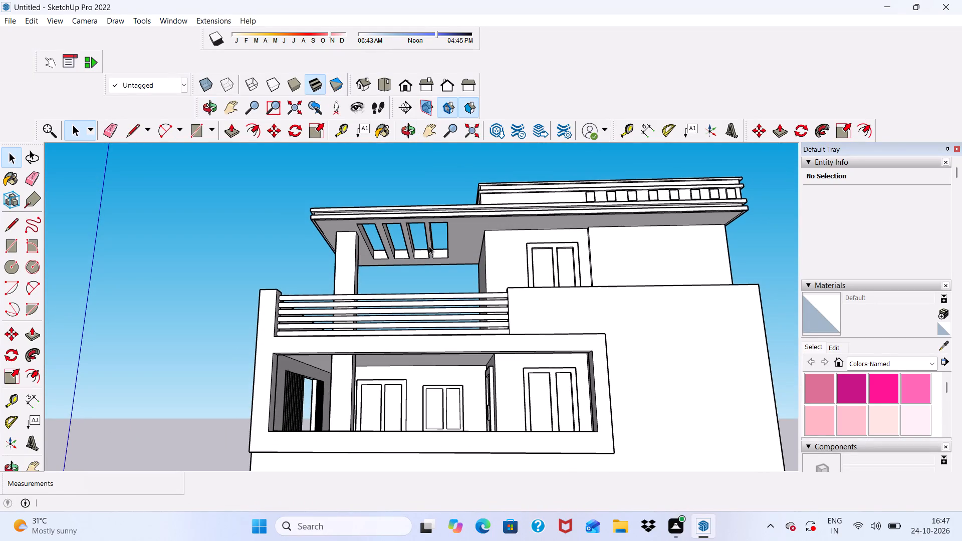
{"action": "scroll", "coordinate": [429, 246], "scroll_direction": "up", "scroll_amount": 1}
{"action": "scroll", "coordinate": [429, 237], "scroll_direction": "down", "scroll_amount": 4}
{"action": "scroll", "coordinate": [429, 189], "scroll_direction": "up", "scroll_amount": 7}
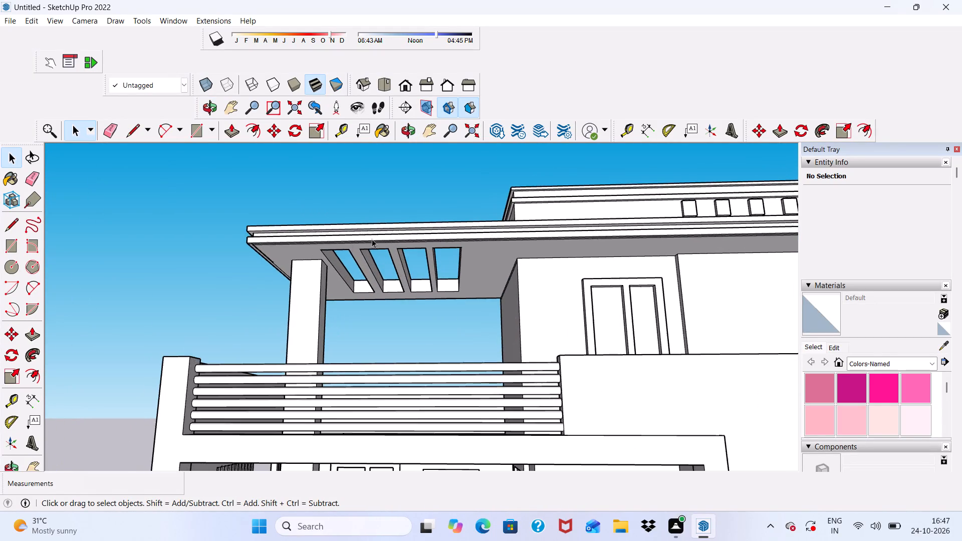
{"action": "middle_click_drag", "start_coordinate": [350, 244], "coordinate": [438, 221]}
{"action": "scroll", "coordinate": [234, 232], "scroll_direction": "up", "scroll_amount": 3}
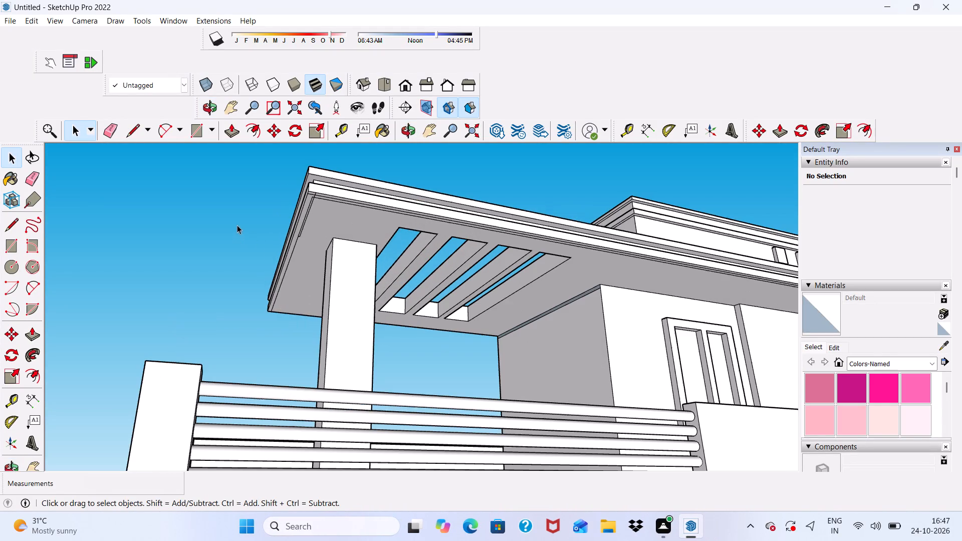
Erase the leftover lines running along the front edge on the underside of the lower roof slab.
{"action": "middle_click_drag", "start_coordinate": [381, 219], "coordinate": [369, 136]}
{"action": "scroll", "coordinate": [398, 209], "scroll_direction": "up", "scroll_amount": 9}
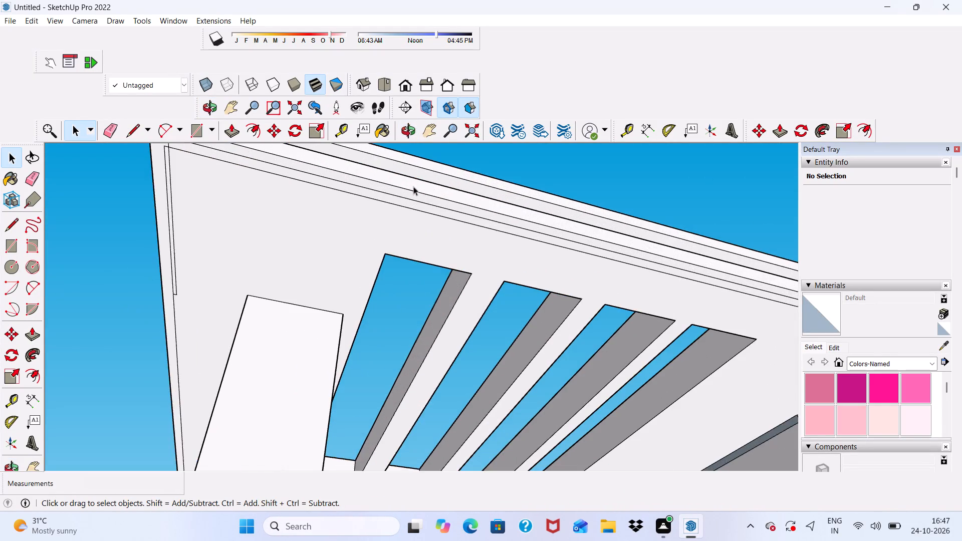
{"action": "scroll", "coordinate": [387, 186], "scroll_direction": "down", "scroll_amount": 1}
{"action": "middle_click_drag", "start_coordinate": [378, 187], "coordinate": [372, 156]}
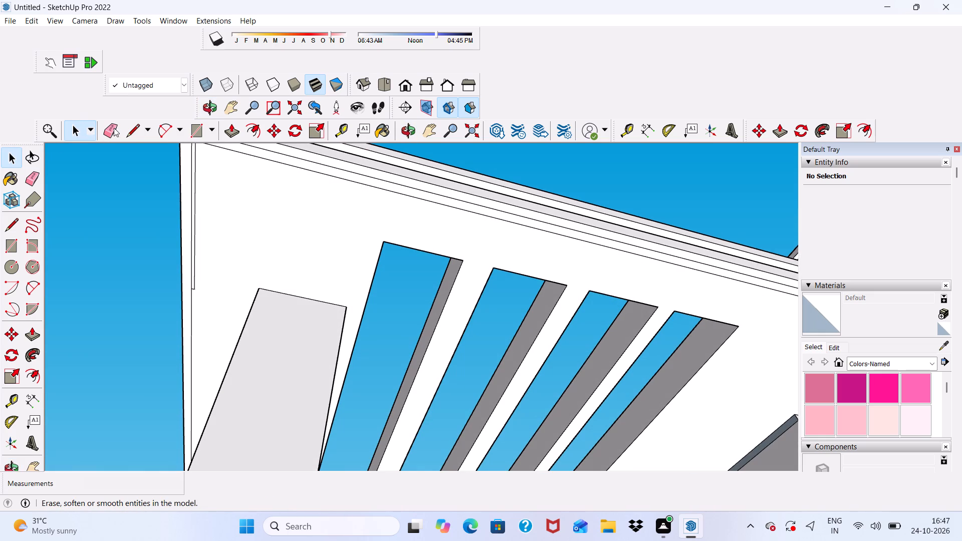
{"action": "left_click", "coordinate": [113, 125]}
{"action": "scroll", "coordinate": [223, 247], "scroll_direction": "down", "scroll_amount": 1}
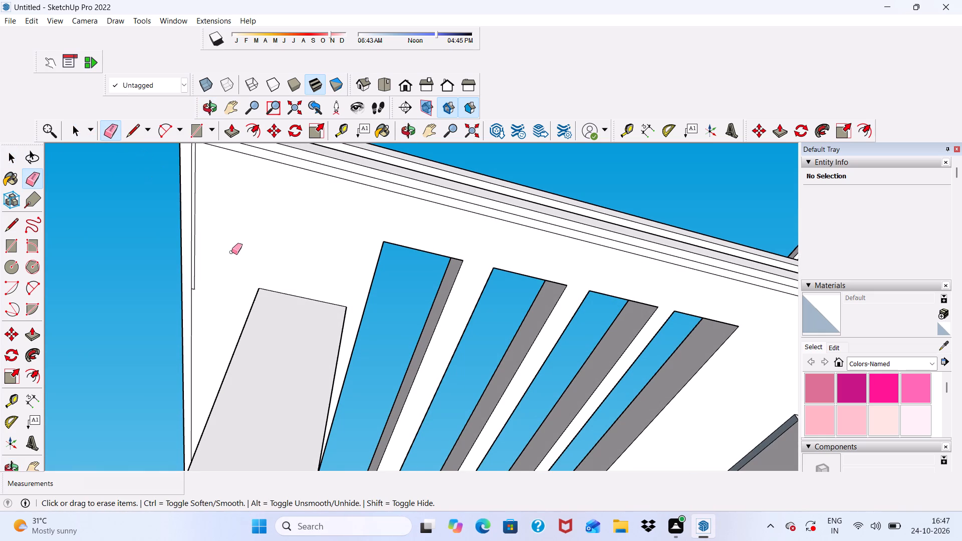
{"action": "scroll", "coordinate": [231, 252], "scroll_direction": "down", "scroll_amount": 2}
{"action": "scroll", "coordinate": [262, 199], "scroll_direction": "up", "scroll_amount": 4}
{"action": "scroll", "coordinate": [255, 155], "scroll_direction": "up", "scroll_amount": 3}
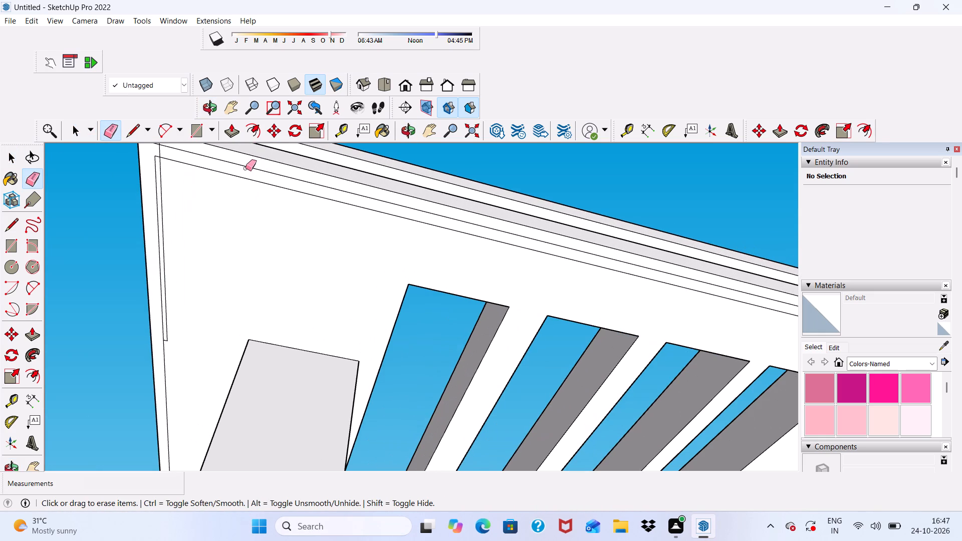
{"action": "left_click_drag", "start_coordinate": [246, 164], "coordinate": [246, 184]}
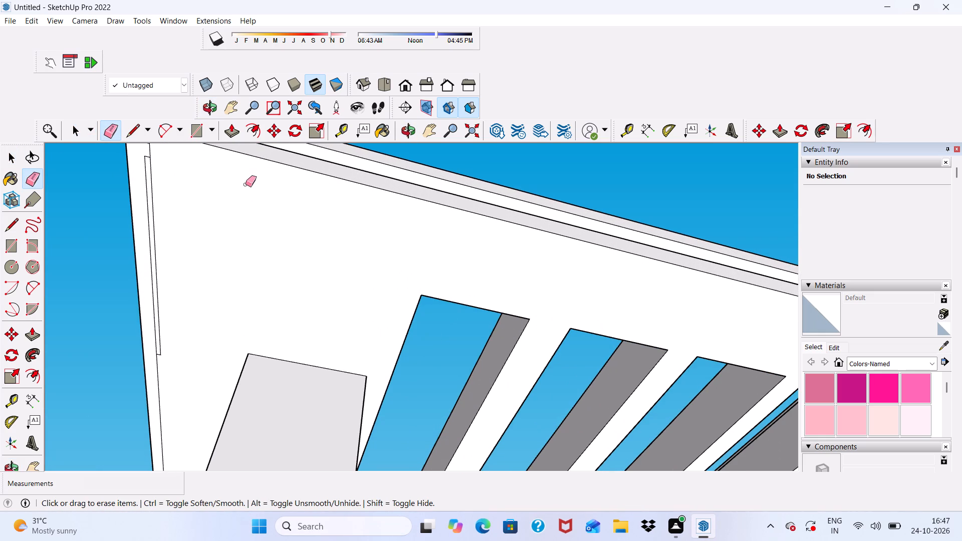
Erase the remaining leftover lines along the outer side edge of the slab's underside, beside the terrace column.
{"action": "scroll", "coordinate": [237, 201], "scroll_direction": "down", "scroll_amount": 4}
{"action": "scroll", "coordinate": [196, 200], "scroll_direction": "up", "scroll_amount": 7}
{"action": "left_click_drag", "start_coordinate": [151, 150], "coordinate": [156, 153]}
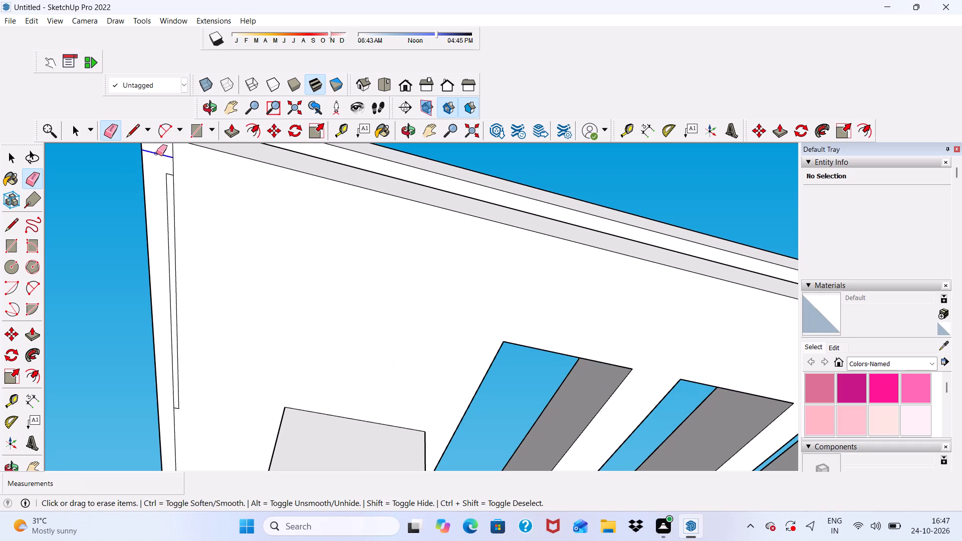
{"action": "left_click_drag", "start_coordinate": [156, 153], "coordinate": [165, 229]}
{"action": "scroll", "coordinate": [165, 231], "scroll_direction": "down", "scroll_amount": 5}
{"action": "scroll", "coordinate": [164, 303], "scroll_direction": "up", "scroll_amount": 4}
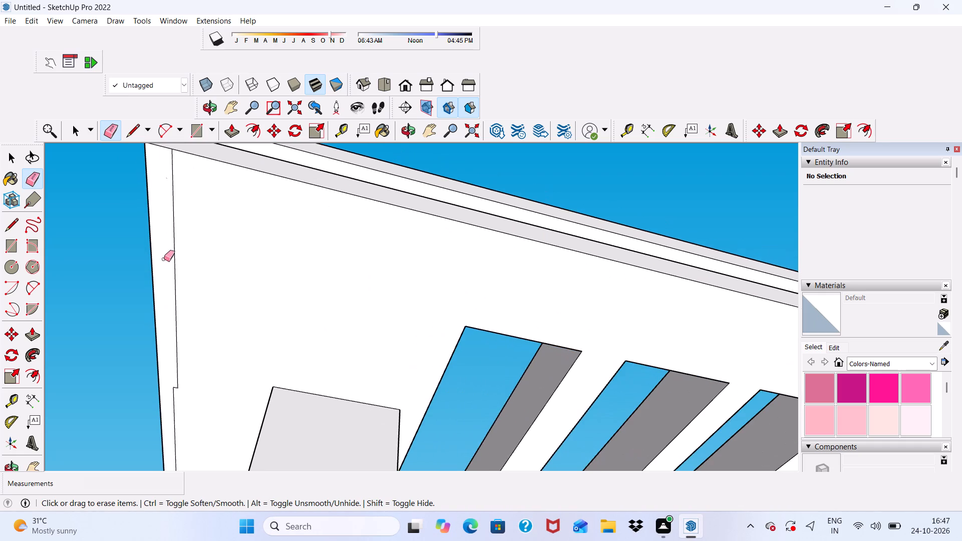
{"action": "left_click_drag", "start_coordinate": [164, 259], "coordinate": [182, 294]}
{"action": "scroll", "coordinate": [183, 278], "scroll_direction": "down", "scroll_amount": 5}
{"action": "scroll", "coordinate": [160, 356], "scroll_direction": "up", "scroll_amount": 1}
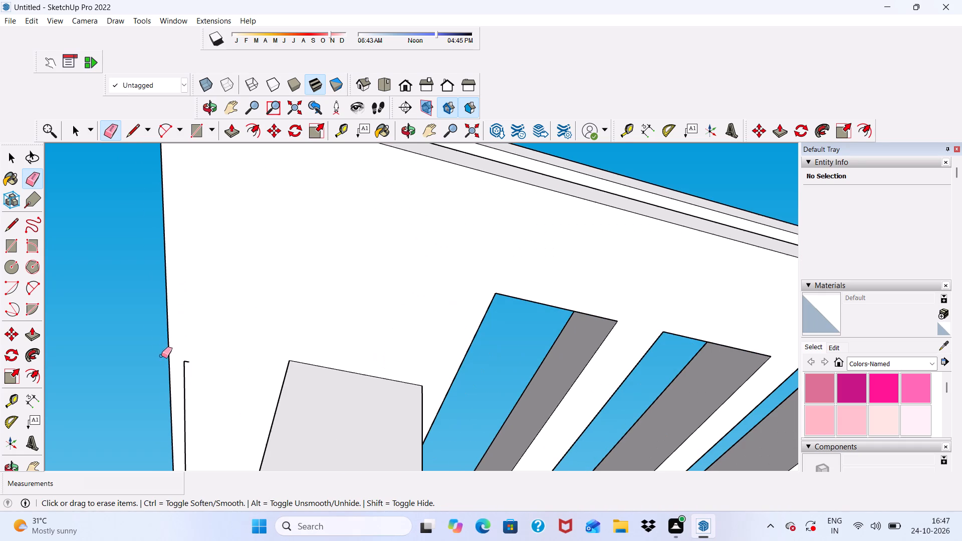
{"action": "scroll", "coordinate": [161, 356], "scroll_direction": "up", "scroll_amount": 1}
{"action": "left_click", "coordinate": [184, 370]}
{"action": "left_click", "coordinate": [187, 362]}
Erase the leftover line under the roof overhang at the opposite front corner, below the row of projecting blocks.
{"action": "scroll", "coordinate": [187, 314], "scroll_direction": "down", "scroll_amount": 11}
{"action": "scroll", "coordinate": [497, 320], "scroll_direction": "down", "scroll_amount": 1}
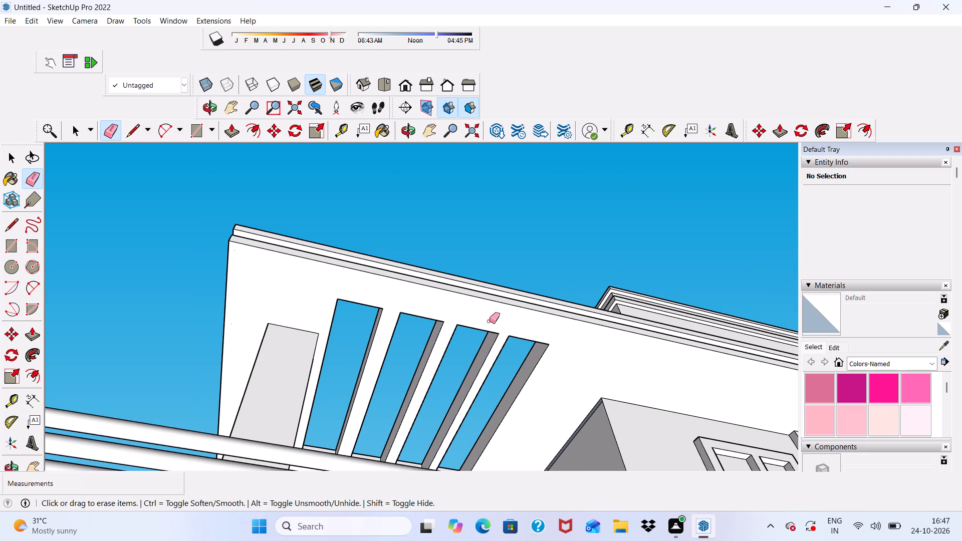
{"action": "middle_click_drag", "start_coordinate": [488, 321], "coordinate": [476, 356]}
{"action": "scroll", "coordinate": [474, 356], "scroll_direction": "up", "scroll_amount": 1}
{"action": "scroll", "coordinate": [473, 354], "scroll_direction": "down", "scroll_amount": 5}
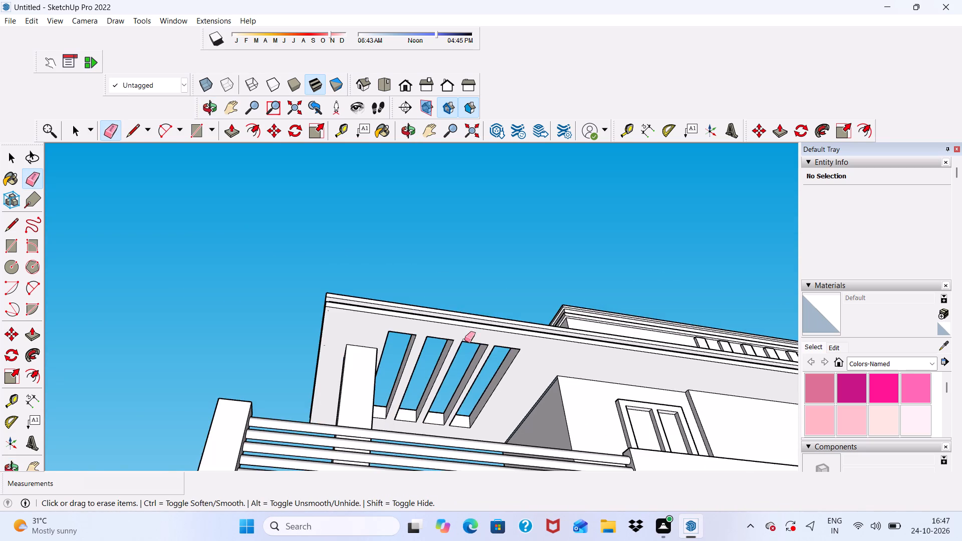
{"action": "scroll", "coordinate": [441, 320], "scroll_direction": "down", "scroll_amount": 4}
{"action": "middle_click_drag", "start_coordinate": [434, 324], "coordinate": [420, 342]}
{"action": "scroll", "coordinate": [420, 343], "scroll_direction": "up", "scroll_amount": 1}
{"action": "scroll", "coordinate": [420, 342], "scroll_direction": "down", "scroll_amount": 5}
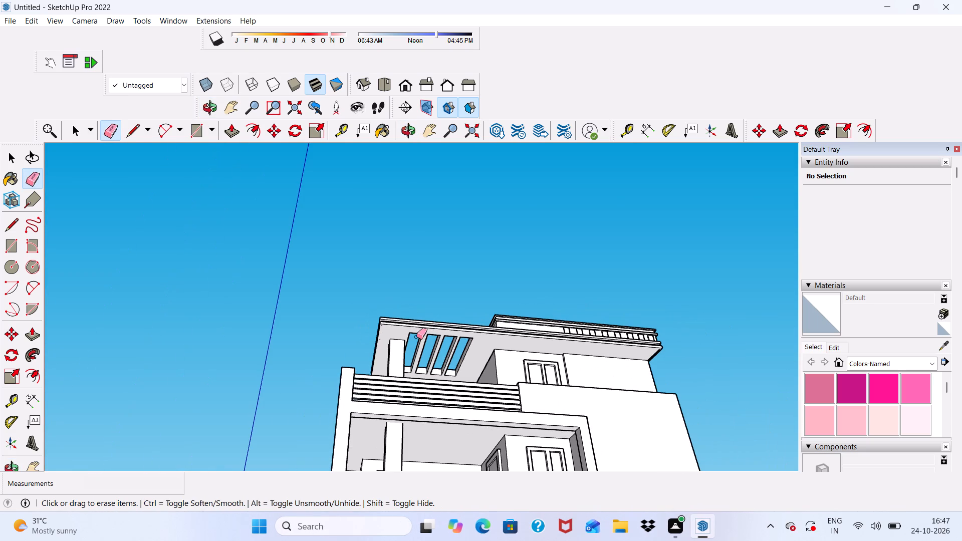
{"action": "scroll", "coordinate": [416, 337], "scroll_direction": "down", "scroll_amount": 2}
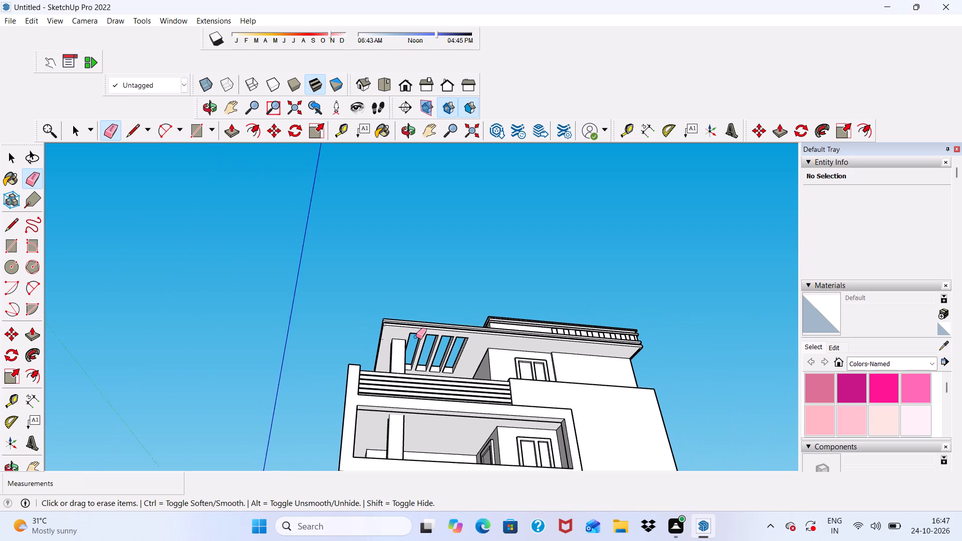
{"action": "scroll", "coordinate": [416, 337], "scroll_direction": "down", "scroll_amount": 5}
{"action": "scroll", "coordinate": [507, 352], "scroll_direction": "up", "scroll_amount": 17}
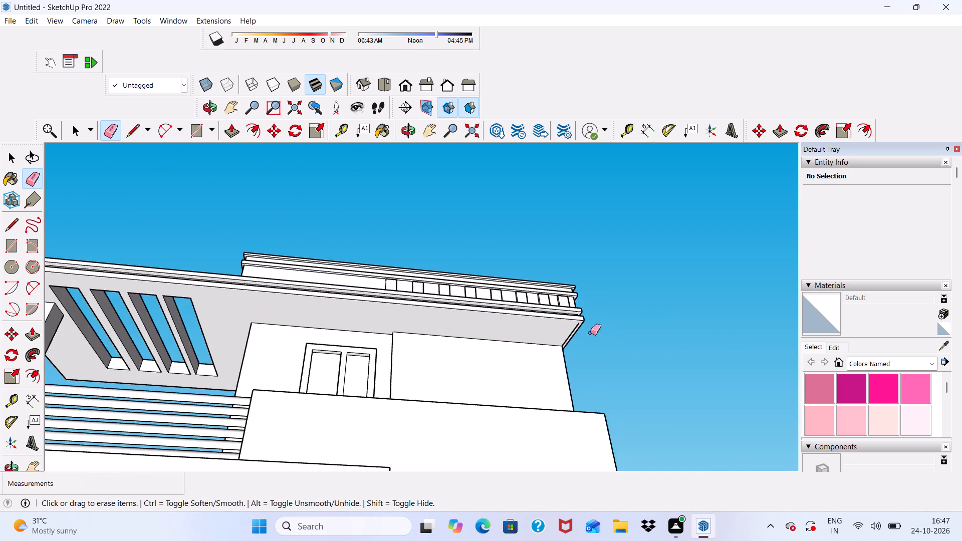
{"action": "scroll", "coordinate": [590, 333], "scroll_direction": "up", "scroll_amount": 7}
{"action": "left_click_drag", "start_coordinate": [581, 309], "coordinate": [581, 318]}
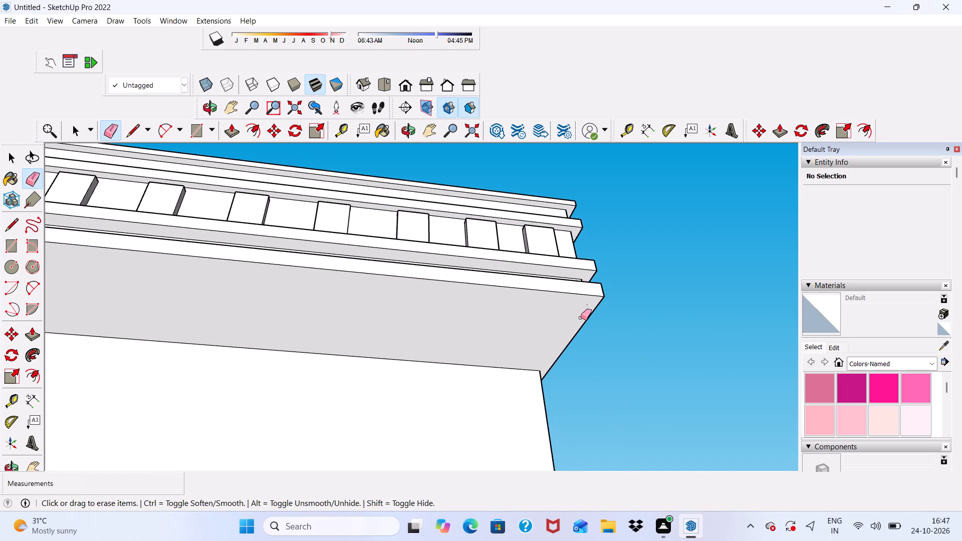
Erase the leftover vertical line on the upper storey's side wall, beside the wall corner under the roof overhang.
{"action": "scroll", "coordinate": [580, 318], "scroll_direction": "down", "scroll_amount": 3}
{"action": "middle_click_drag", "start_coordinate": [577, 318], "coordinate": [324, 294]}
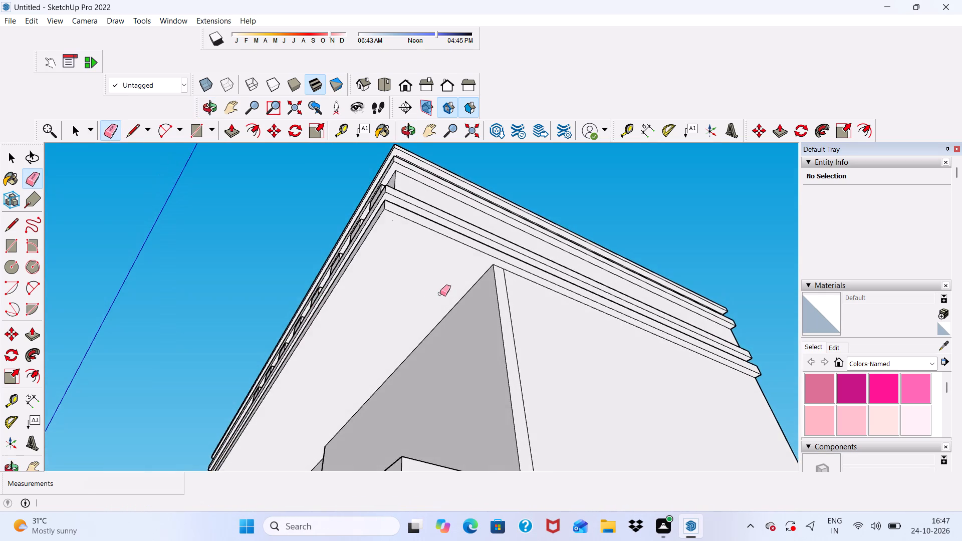
{"action": "scroll", "coordinate": [440, 294], "scroll_direction": "up", "scroll_amount": 3}
{"action": "scroll", "coordinate": [532, 296], "scroll_direction": "up", "scroll_amount": 1}
{"action": "left_click_drag", "start_coordinate": [532, 296], "coordinate": [538, 304]}
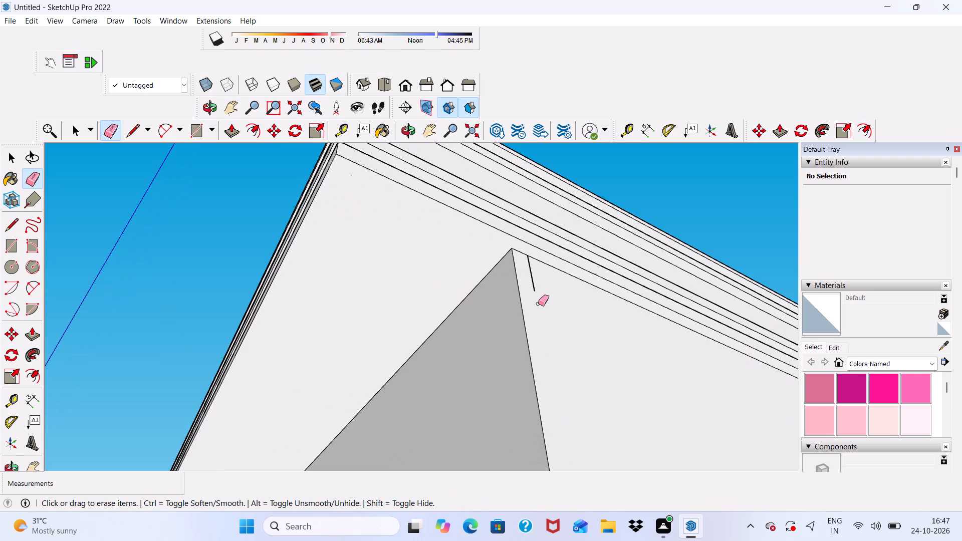
{"action": "scroll", "coordinate": [538, 304], "scroll_direction": "down", "scroll_amount": 12}
{"action": "scroll", "coordinate": [530, 298], "scroll_direction": "up", "scroll_amount": 10}
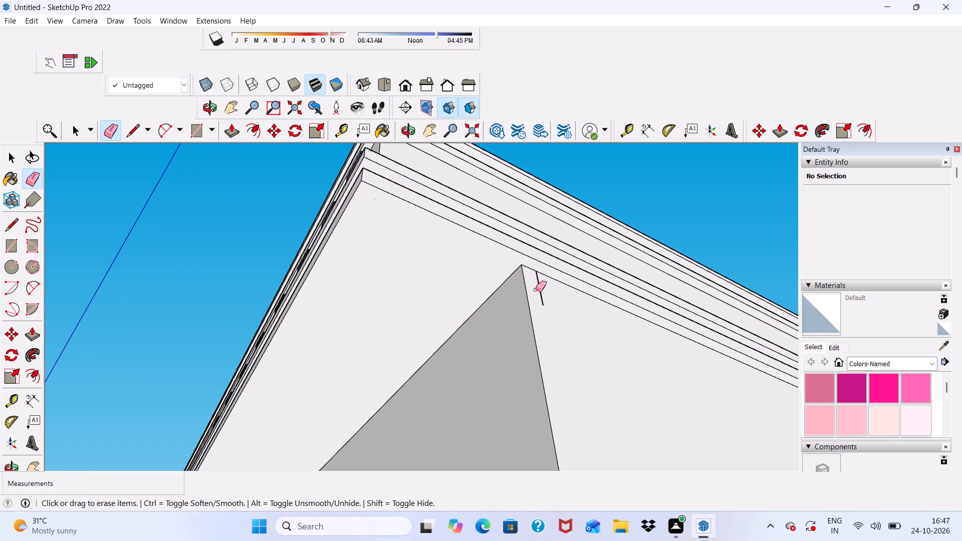
{"action": "left_click_drag", "start_coordinate": [536, 290], "coordinate": [542, 299]}
{"action": "scroll", "coordinate": [542, 294], "scroll_direction": "down", "scroll_amount": 6}
{"action": "scroll", "coordinate": [500, 282], "scroll_direction": "down", "scroll_amount": 2}
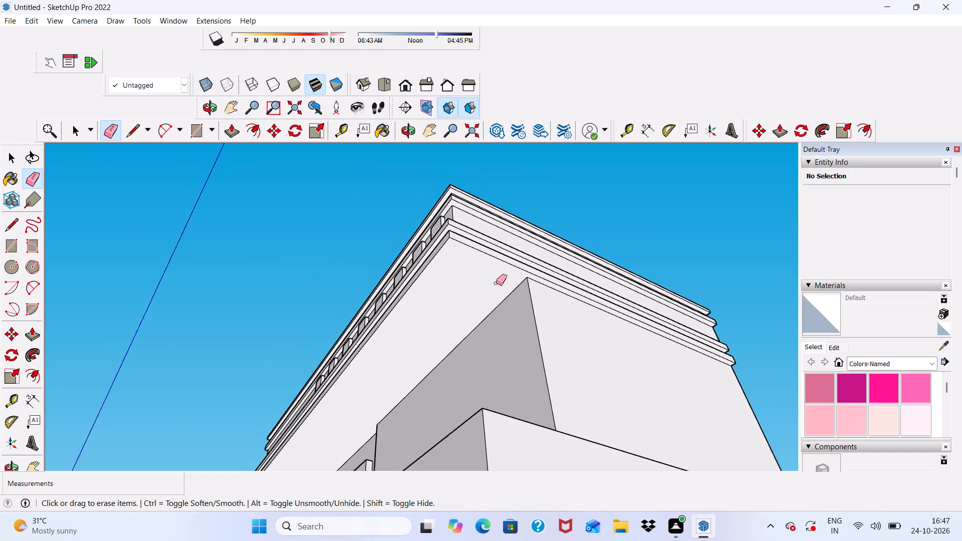
Examine the roof edge with its projecting blocks, the roof openings and the upper storey's front wall from several angles.
{"action": "scroll", "coordinate": [496, 283], "scroll_direction": "down", "scroll_amount": 1}
{"action": "middle_click_drag", "start_coordinate": [496, 286], "coordinate": [488, 354]}
{"action": "scroll", "coordinate": [470, 313], "scroll_direction": "up", "scroll_amount": 9}
{"action": "scroll", "coordinate": [464, 225], "scroll_direction": "up", "scroll_amount": 3}
{"action": "scroll", "coordinate": [438, 198], "scroll_direction": "down", "scroll_amount": 5}
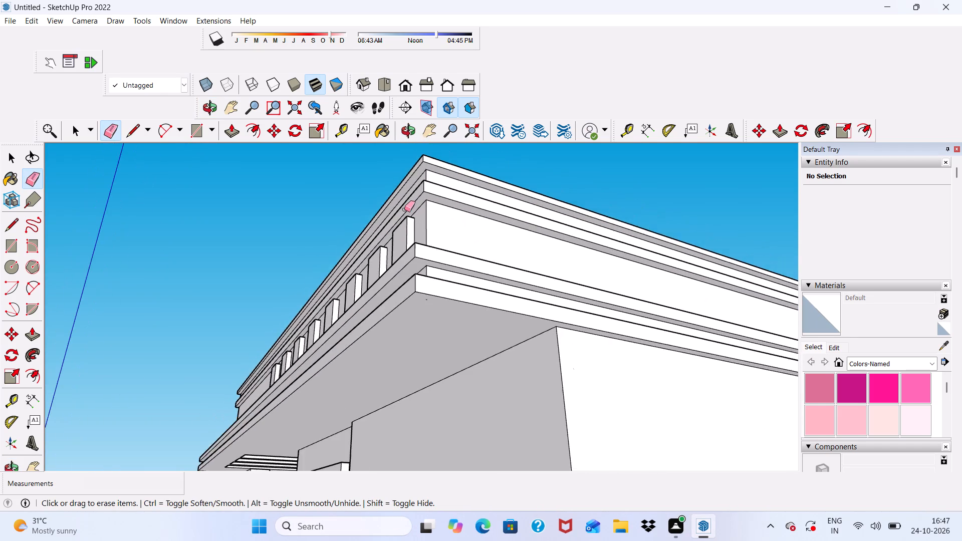
{"action": "middle_click_drag", "start_coordinate": [404, 211], "coordinate": [628, 290]}
{"action": "scroll", "coordinate": [628, 290], "scroll_direction": "up", "scroll_amount": 1}
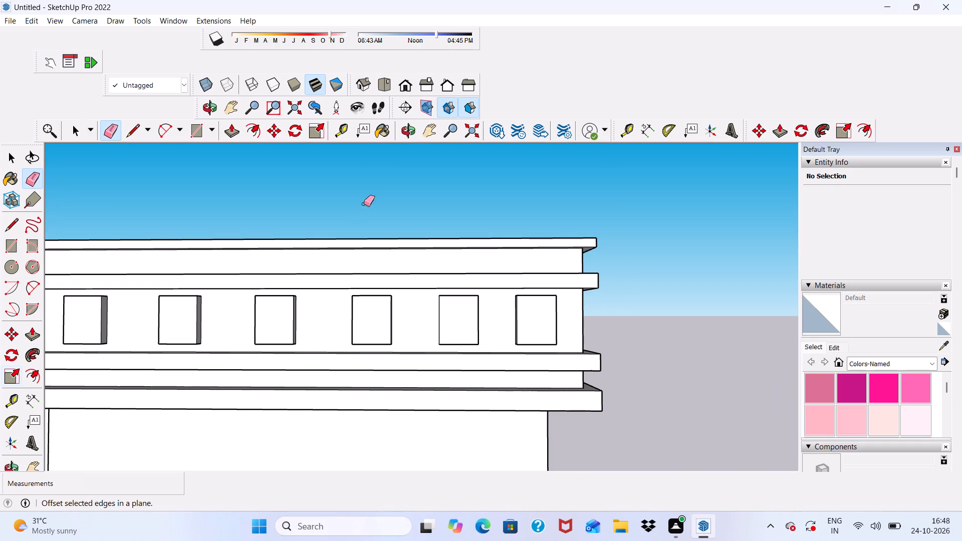
{"action": "scroll", "coordinate": [559, 283], "scroll_direction": "down", "scroll_amount": 13}
{"action": "scroll", "coordinate": [602, 265], "scroll_direction": "up", "scroll_amount": 1}
{"action": "scroll", "coordinate": [604, 257], "scroll_direction": "down", "scroll_amount": 3}
{"action": "scroll", "coordinate": [611, 301], "scroll_direction": "down", "scroll_amount": 2}
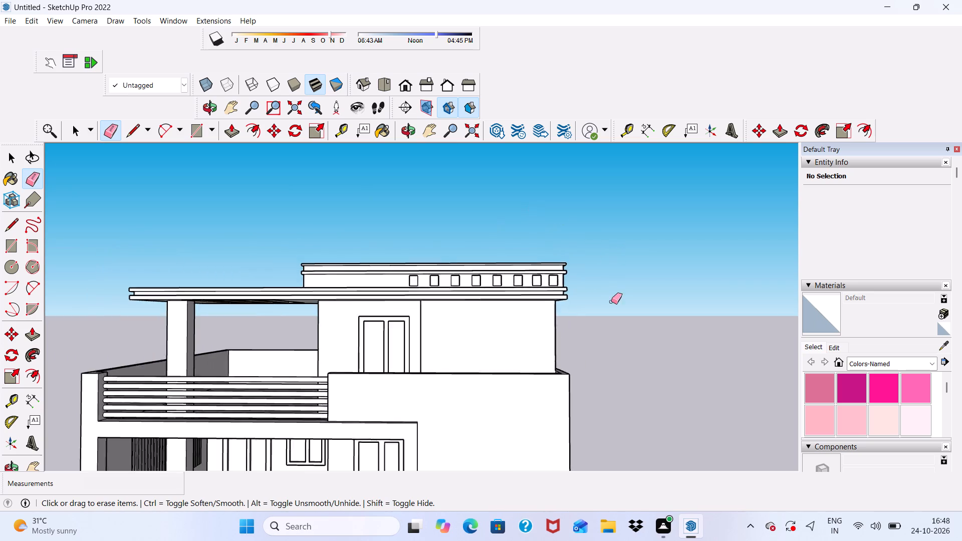
{"action": "scroll", "coordinate": [611, 302], "scroll_direction": "down", "scroll_amount": 1}
{"action": "key", "text": "space"}
{"action": "scroll", "coordinate": [285, 273], "scroll_direction": "up", "scroll_amount": 5}
{"action": "scroll", "coordinate": [285, 273], "scroll_direction": "down", "scroll_amount": 5}
{"action": "middle_click_drag", "start_coordinate": [303, 277], "coordinate": [275, 370]}
{"action": "scroll", "coordinate": [240, 374], "scroll_direction": "up", "scroll_amount": 5}
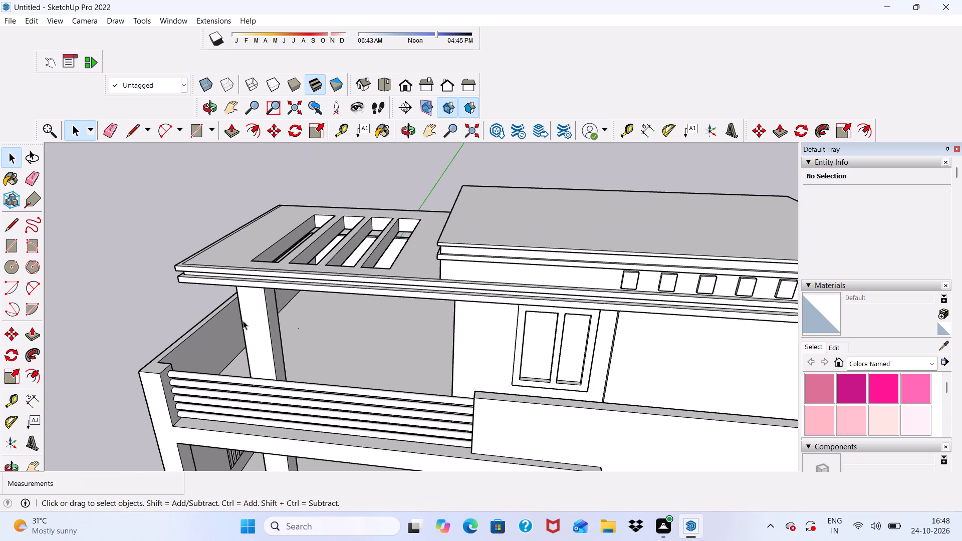
{"action": "scroll", "coordinate": [254, 315], "scroll_direction": "down", "scroll_amount": 4}
{"action": "scroll", "coordinate": [367, 295], "scroll_direction": "down", "scroll_amount": 6}
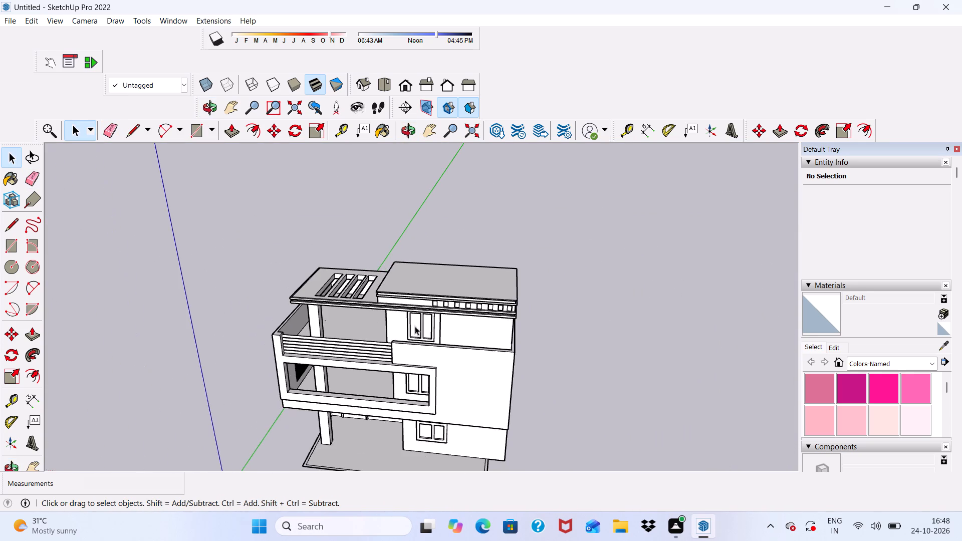
{"action": "middle_click_drag", "start_coordinate": [449, 364], "coordinate": [463, 262]}
{"action": "scroll", "coordinate": [473, 247], "scroll_direction": "up", "scroll_amount": 1}
{"action": "scroll", "coordinate": [496, 185], "scroll_direction": "down", "scroll_amount": 5}
{"action": "scroll", "coordinate": [497, 257], "scroll_direction": "up", "scroll_amount": 9}
{"action": "middle_click_drag", "start_coordinate": [521, 223], "coordinate": [535, 245]}
{"action": "scroll", "coordinate": [535, 245], "scroll_direction": "up", "scroll_amount": 8}
{"action": "middle_click_drag", "start_coordinate": [539, 246], "coordinate": [537, 203]}
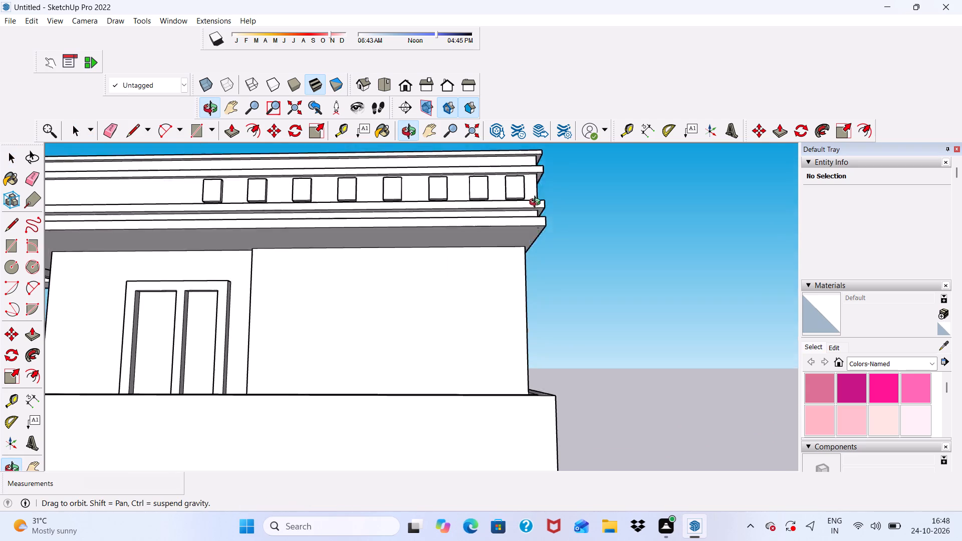
{"action": "middle_click_drag", "start_coordinate": [537, 203], "coordinate": [535, 192]}
{"action": "scroll", "coordinate": [528, 253], "scroll_direction": "up", "scroll_amount": 4}
{"action": "scroll", "coordinate": [528, 255], "scroll_direction": "down", "scroll_amount": 1}
{"action": "middle_click_drag", "start_coordinate": [528, 255], "coordinate": [539, 341]}
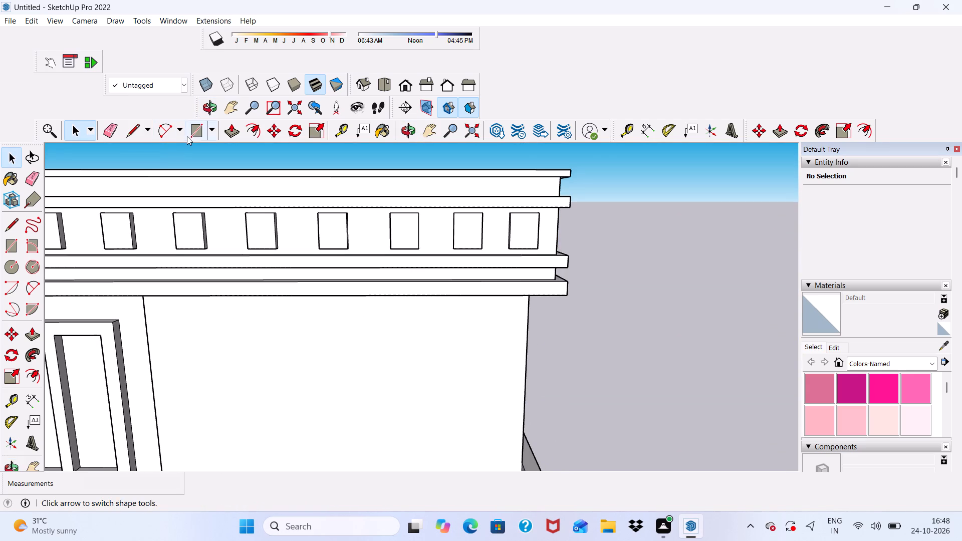
Draw a full-height rectangle about 16' 3 1/16" by 1' 1 7/8" on the upper storey's front wall, along its outer corner.
{"action": "left_click", "coordinate": [188, 135]}
{"action": "scroll", "coordinate": [261, 250], "scroll_direction": "down", "scroll_amount": 4}
{"action": "middle_click_drag", "start_coordinate": [322, 318], "coordinate": [373, 256]}
{"action": "scroll", "coordinate": [449, 320], "scroll_direction": "up", "scroll_amount": 5}
{"action": "scroll", "coordinate": [477, 235], "scroll_direction": "up", "scroll_amount": 1}
{"action": "scroll", "coordinate": [477, 235], "scroll_direction": "down", "scroll_amount": 4}
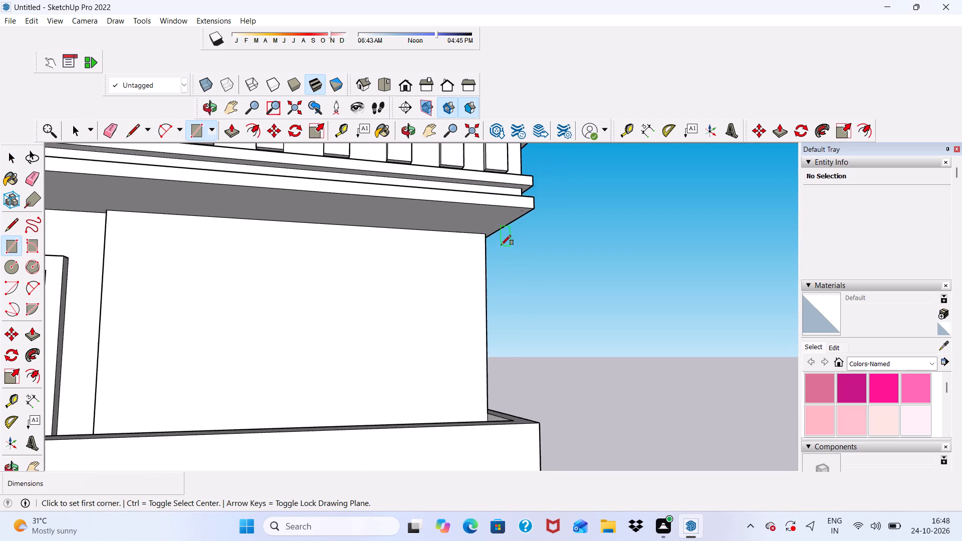
{"action": "scroll", "coordinate": [501, 245], "scroll_direction": "down", "scroll_amount": 4}
{"action": "middle_click_drag", "start_coordinate": [403, 278], "coordinate": [414, 292]}
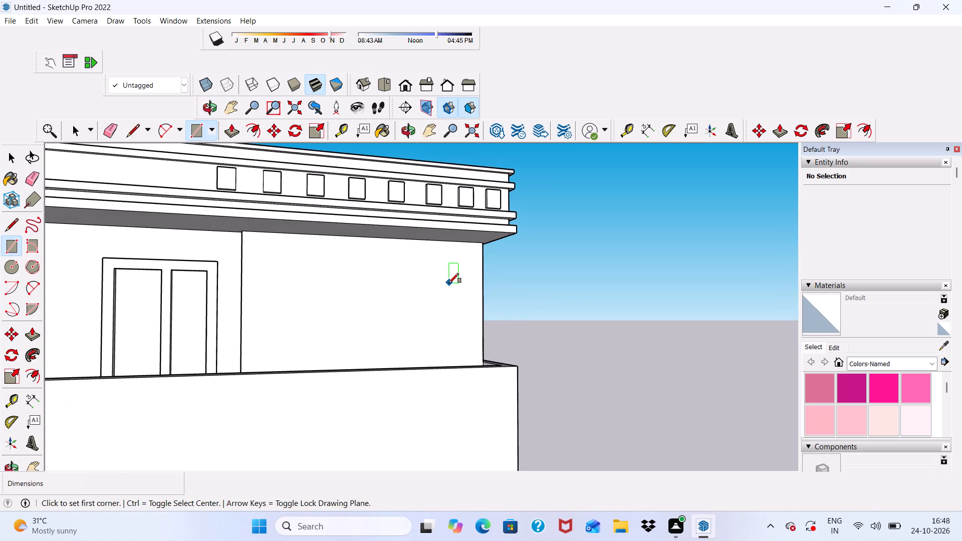
{"action": "scroll", "coordinate": [506, 247], "scroll_direction": "up", "scroll_amount": 7}
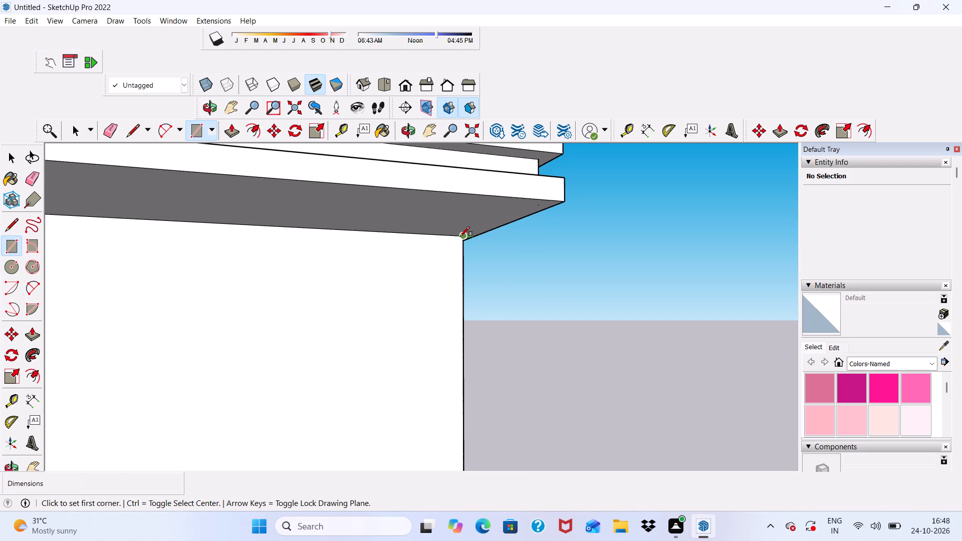
{"action": "left_click", "coordinate": [460, 236]}
{"action": "scroll", "coordinate": [412, 263], "scroll_direction": "down", "scroll_amount": 12}
{"action": "scroll", "coordinate": [409, 327], "scroll_direction": "up", "scroll_amount": 1}
{"action": "middle_click_drag", "start_coordinate": [409, 327], "coordinate": [425, 431]}
{"action": "scroll", "coordinate": [416, 333], "scroll_direction": "up", "scroll_amount": 5}
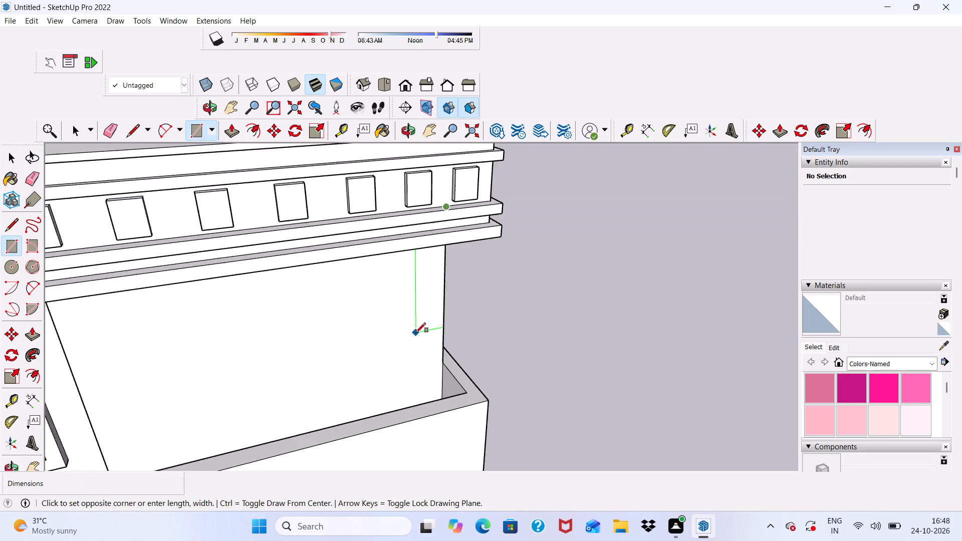
{"action": "scroll", "coordinate": [399, 373], "scroll_direction": "up", "scroll_amount": 5}
{"action": "middle_click_drag", "start_coordinate": [399, 374], "coordinate": [476, 434]}
{"action": "scroll", "coordinate": [457, 383], "scroll_direction": "down", "scroll_amount": 6}
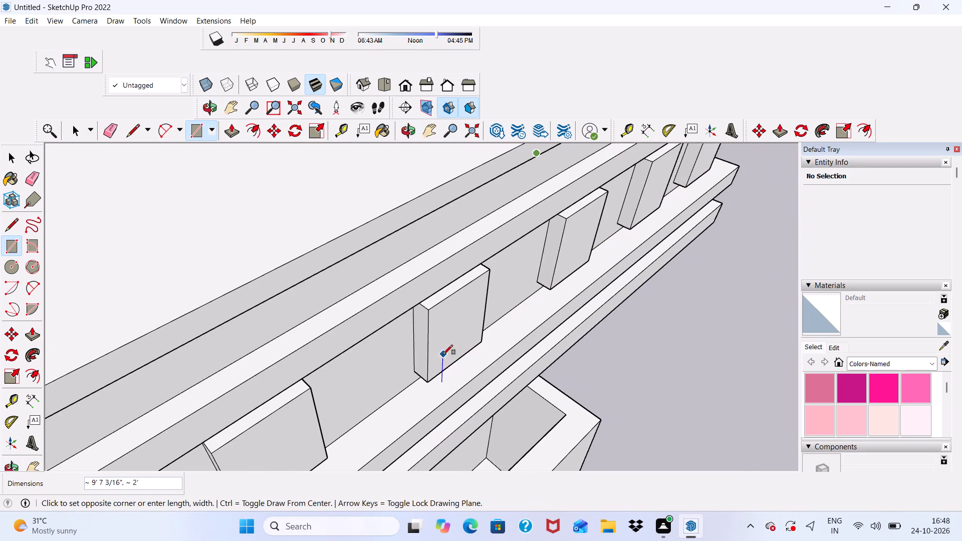
{"action": "scroll", "coordinate": [507, 535], "scroll_direction": "up", "scroll_amount": 7}
{"action": "middle_click_drag", "start_coordinate": [485, 443], "coordinate": [458, 430]}
{"action": "scroll", "coordinate": [458, 430], "scroll_direction": "up", "scroll_amount": 2}
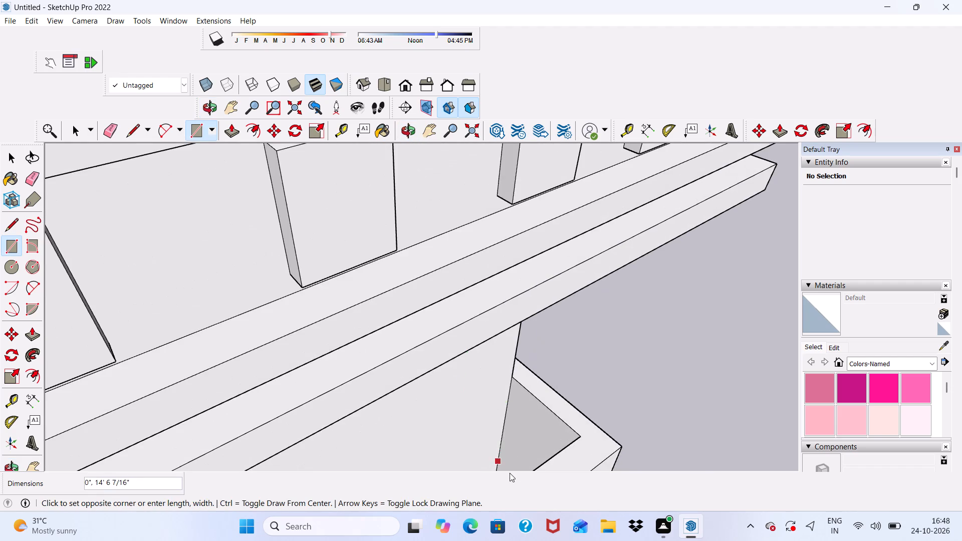
{"action": "scroll", "coordinate": [510, 473], "scroll_direction": "up", "scroll_amount": 2}
{"action": "scroll", "coordinate": [461, 376], "scroll_direction": "down", "scroll_amount": 3}
{"action": "scroll", "coordinate": [458, 283], "scroll_direction": "up", "scroll_amount": 1}
{"action": "scroll", "coordinate": [458, 284], "scroll_direction": "down", "scroll_amount": 6}
{"action": "scroll", "coordinate": [457, 448], "scroll_direction": "up", "scroll_amount": 4}
{"action": "middle_click_drag", "start_coordinate": [457, 449], "coordinate": [468, 447]}
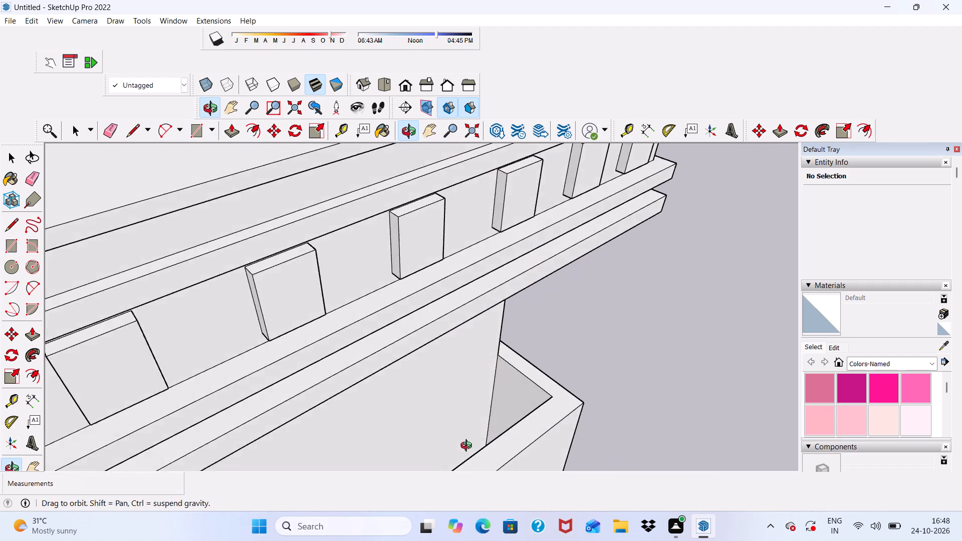
{"action": "middle_click_drag", "start_coordinate": [468, 447], "coordinate": [489, 471]}
{"action": "scroll", "coordinate": [489, 471], "scroll_direction": "up", "scroll_amount": 8}
{"action": "scroll", "coordinate": [437, 393], "scroll_direction": "up", "scroll_amount": 4}
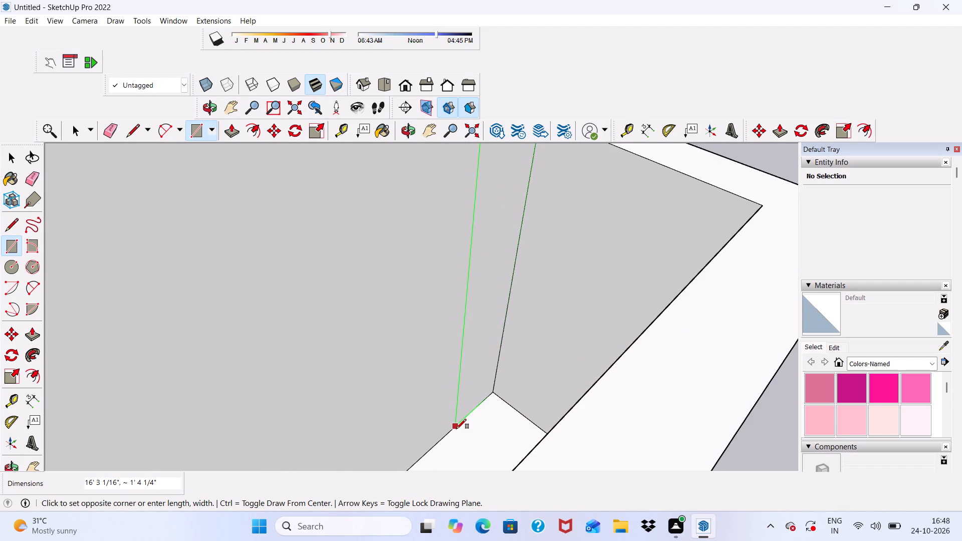
{"action": "left_click", "coordinate": [458, 419]}
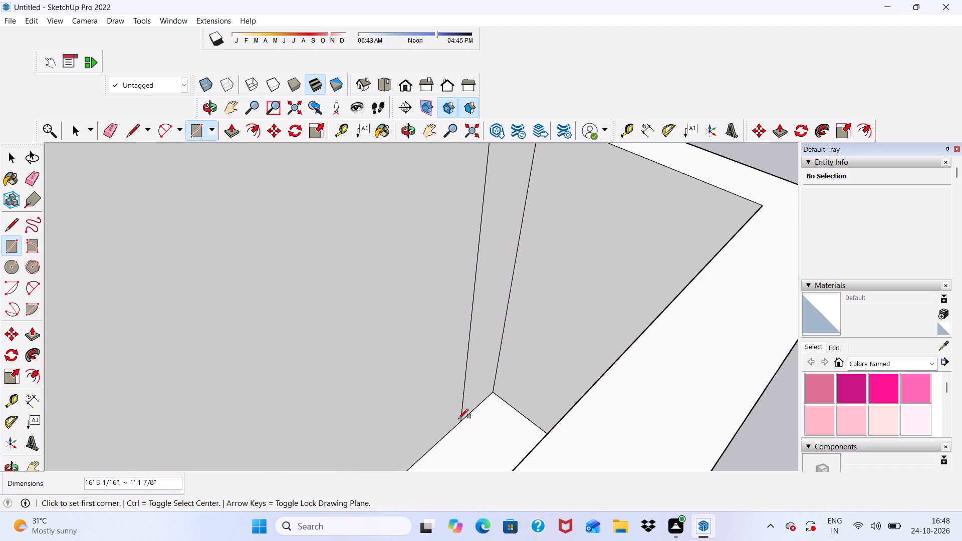
Push/Pull the narrow corner strip of the upper storey's front wall outward by 2'.
{"action": "key", "text": "space"}
{"action": "left_click", "coordinate": [477, 340]}
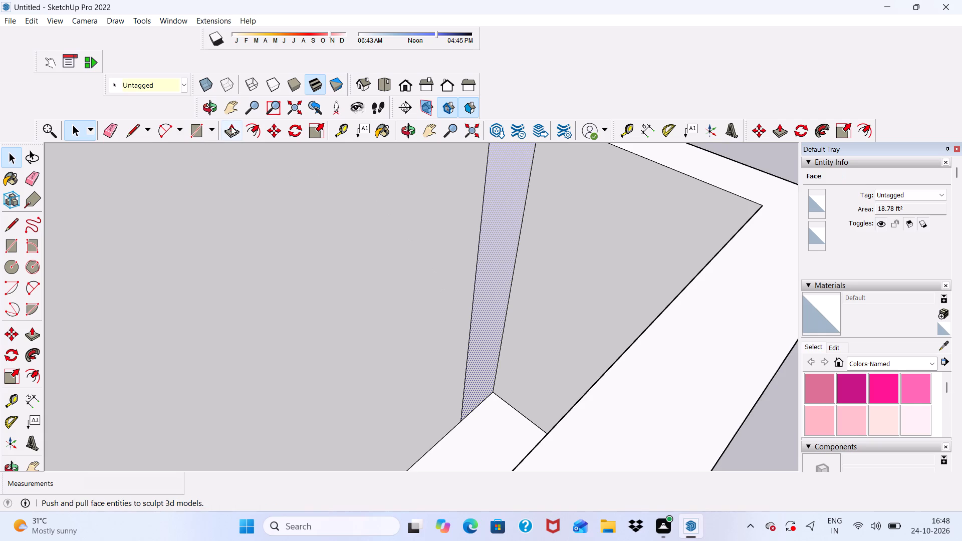
{"action": "left_click", "coordinate": [232, 126]}
{"action": "left_click", "coordinate": [489, 308]}
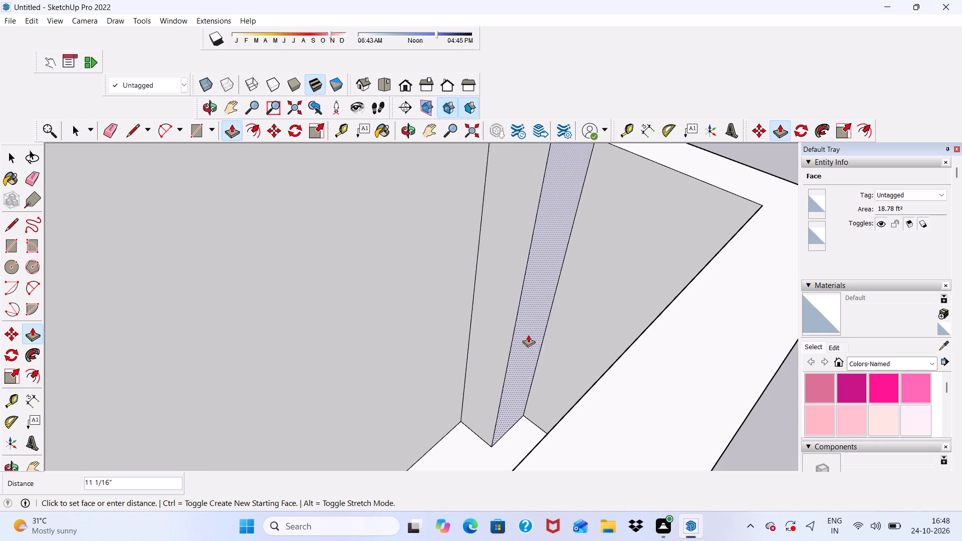
{"action": "key", "text": "2"}
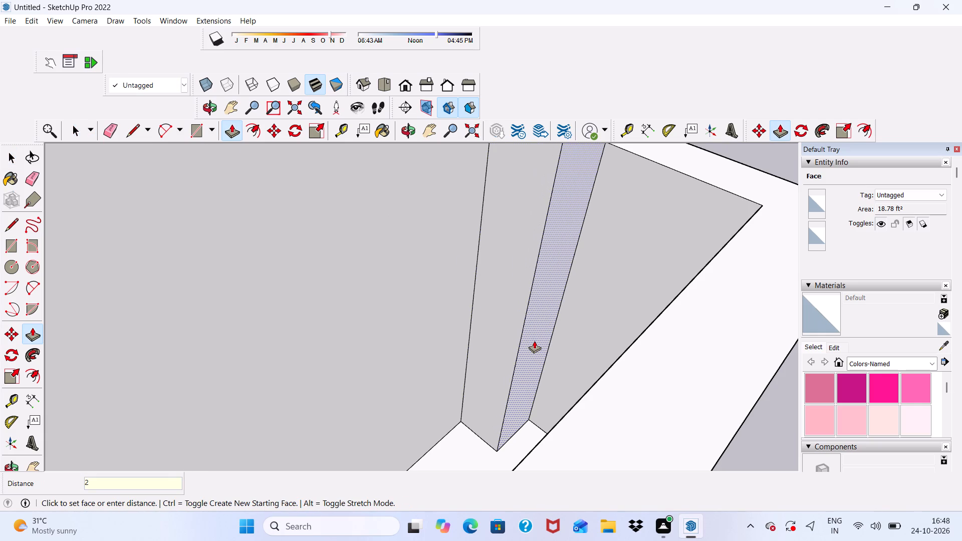
{"action": "key", "text": "apostrophe"}
{"action": "key", "text": "Return"}
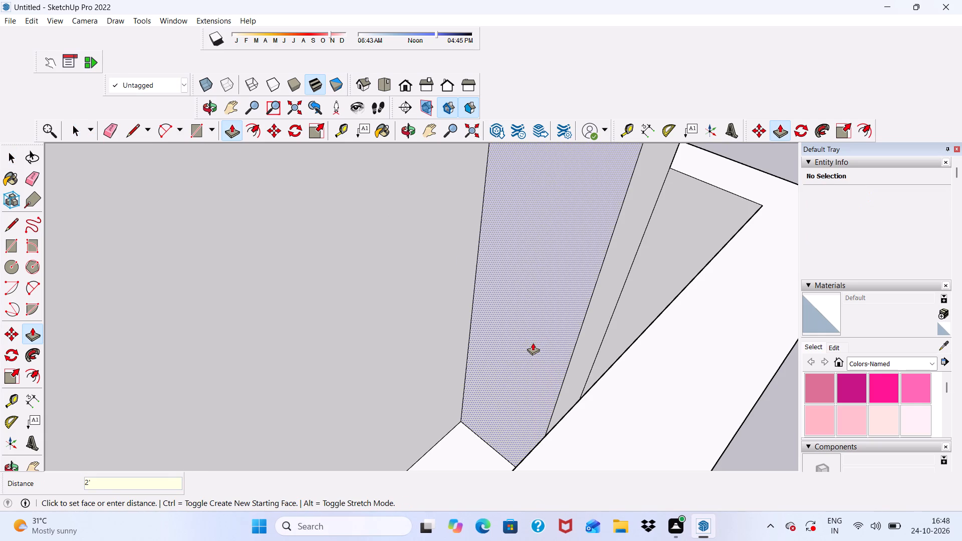
{"action": "key", "text": "space"}
Examine the projecting corner strip under the roof and the whole house from the front, below and the side.
{"action": "scroll", "coordinate": [522, 354], "scroll_direction": "down", "scroll_amount": 17}
{"action": "middle_click_drag", "start_coordinate": [489, 394], "coordinate": [405, 252]}
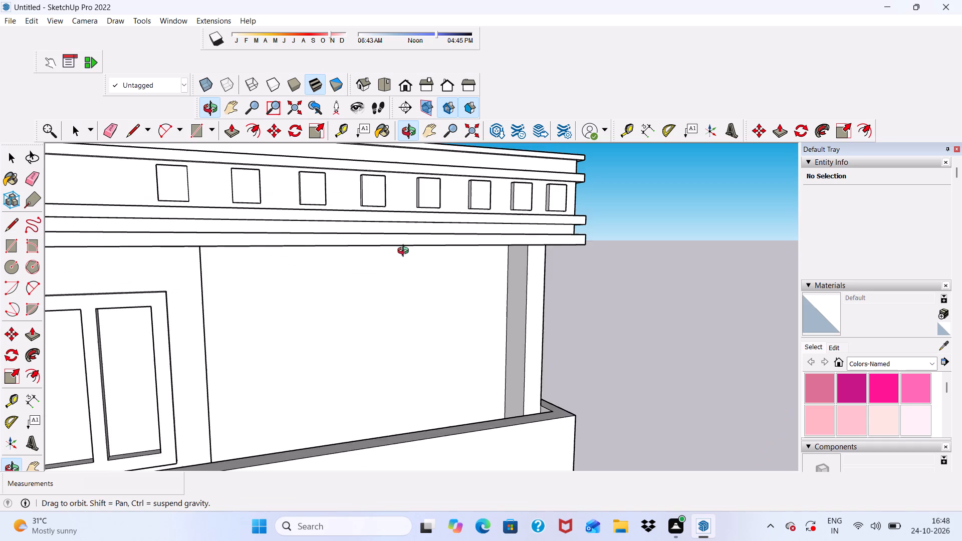
{"action": "middle_click_drag", "start_coordinate": [405, 252], "coordinate": [350, 252]}
{"action": "scroll", "coordinate": [348, 248], "scroll_direction": "up", "scroll_amount": 2}
{"action": "scroll", "coordinate": [348, 248], "scroll_direction": "down", "scroll_amount": 12}
{"action": "middle_click_drag", "start_coordinate": [399, 315], "coordinate": [399, 290]}
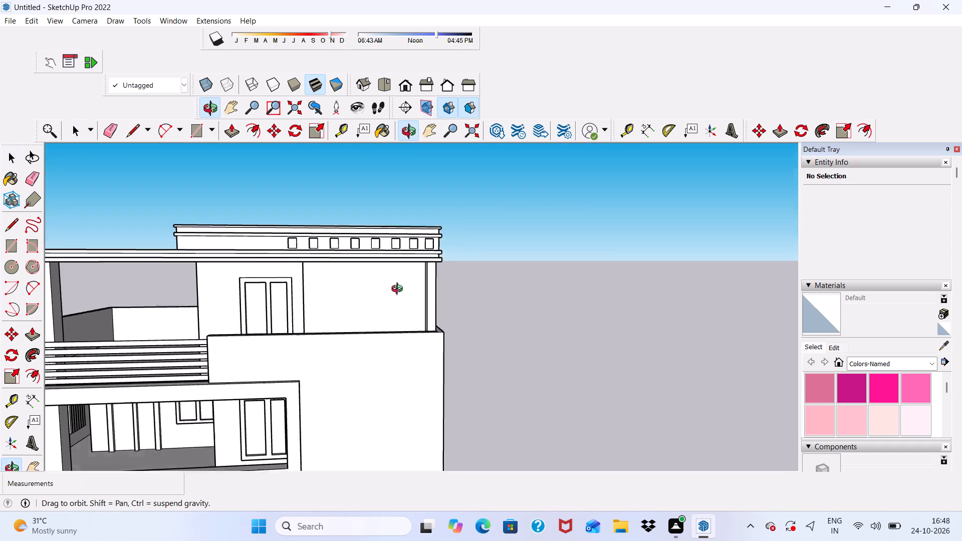
{"action": "middle_click_drag", "start_coordinate": [399, 290], "coordinate": [403, 247]}
{"action": "scroll", "coordinate": [403, 247], "scroll_direction": "up", "scroll_amount": 1}
{"action": "scroll", "coordinate": [403, 247], "scroll_direction": "down", "scroll_amount": 11}
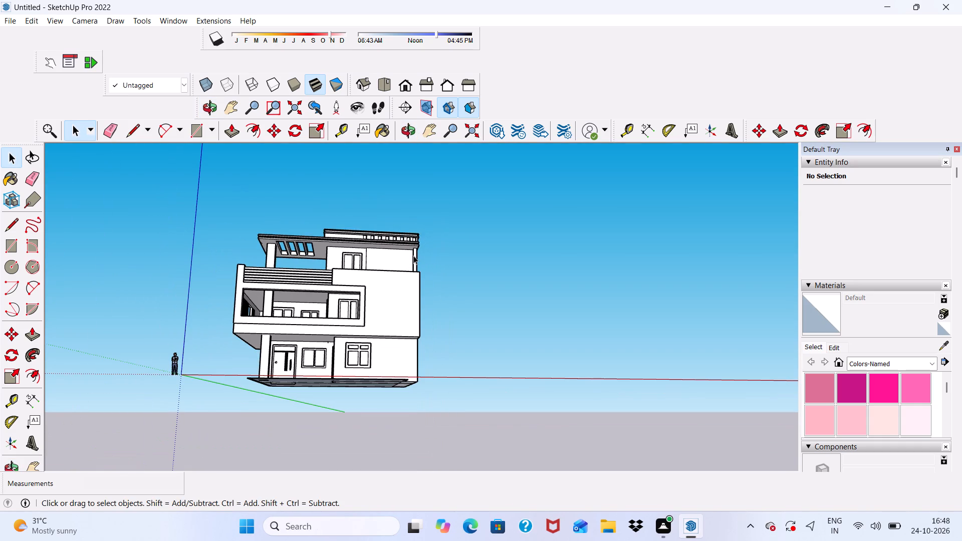
{"action": "scroll", "coordinate": [413, 255], "scroll_direction": "down", "scroll_amount": 5}
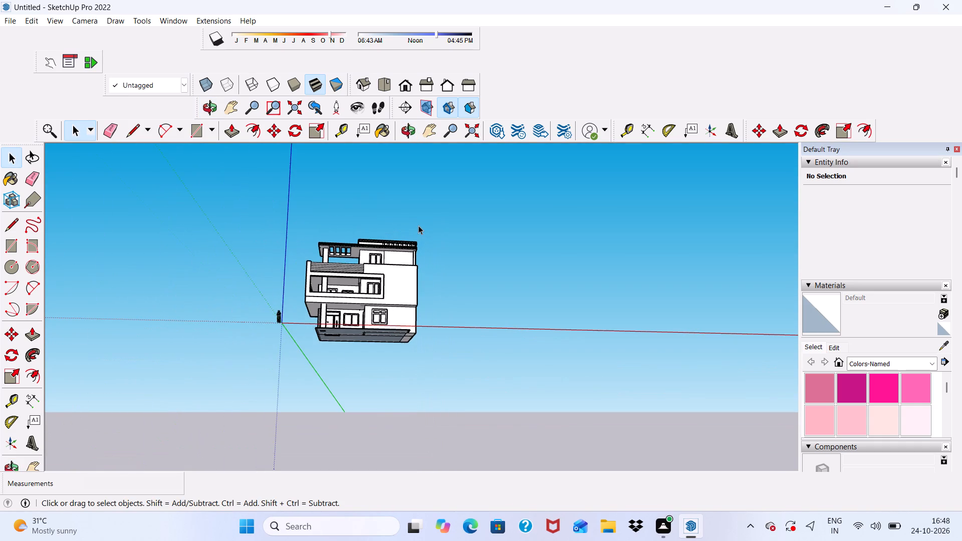
{"action": "scroll", "coordinate": [418, 225], "scroll_direction": "up", "scroll_amount": 4}
{"action": "scroll", "coordinate": [418, 225], "scroll_direction": "down", "scroll_amount": 5}
{"action": "middle_click_drag", "start_coordinate": [419, 227], "coordinate": [358, 334]}
{"action": "scroll", "coordinate": [358, 334], "scroll_direction": "up", "scroll_amount": 9}
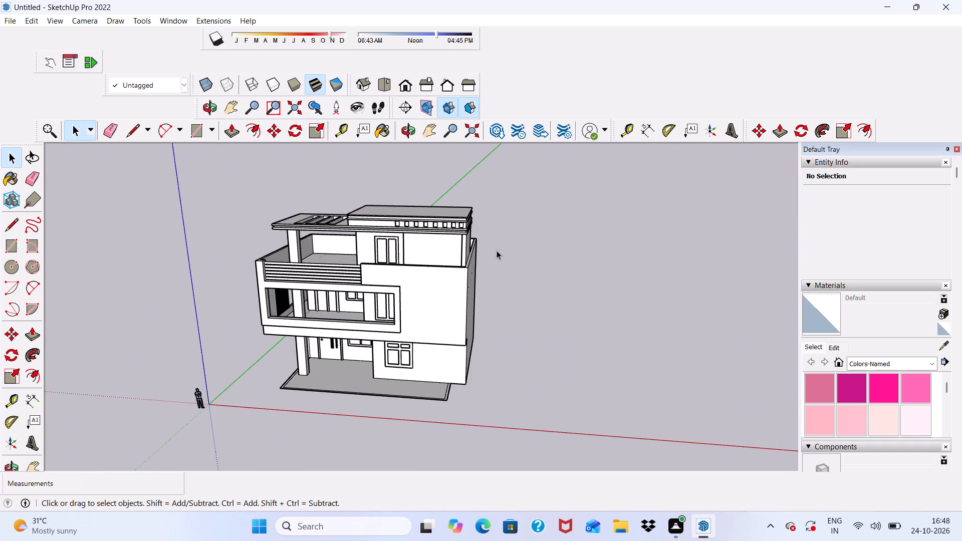
{"action": "middle_click_drag", "start_coordinate": [497, 250], "coordinate": [367, 250]}
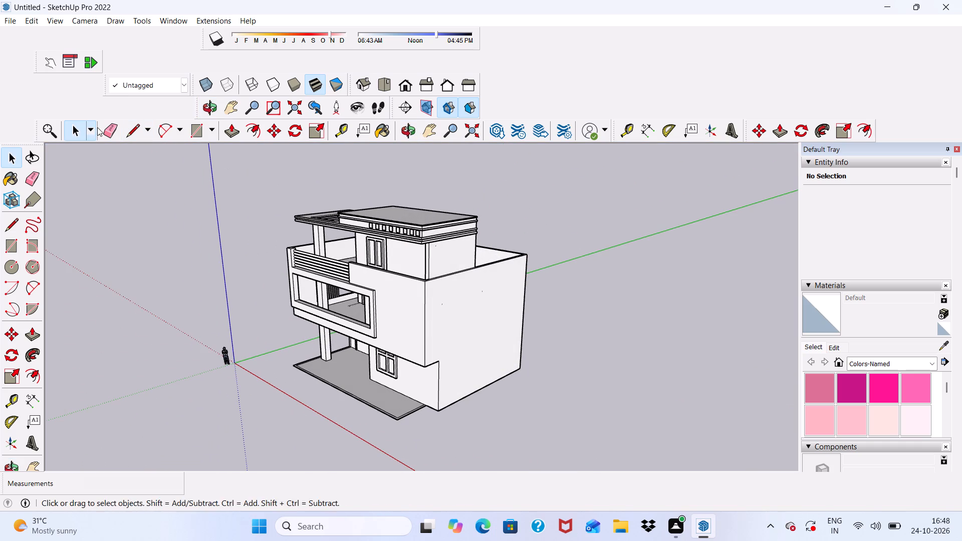
Erase the stray specks on the house's plain side wall below the parapet.
{"action": "left_click", "coordinate": [106, 132]}
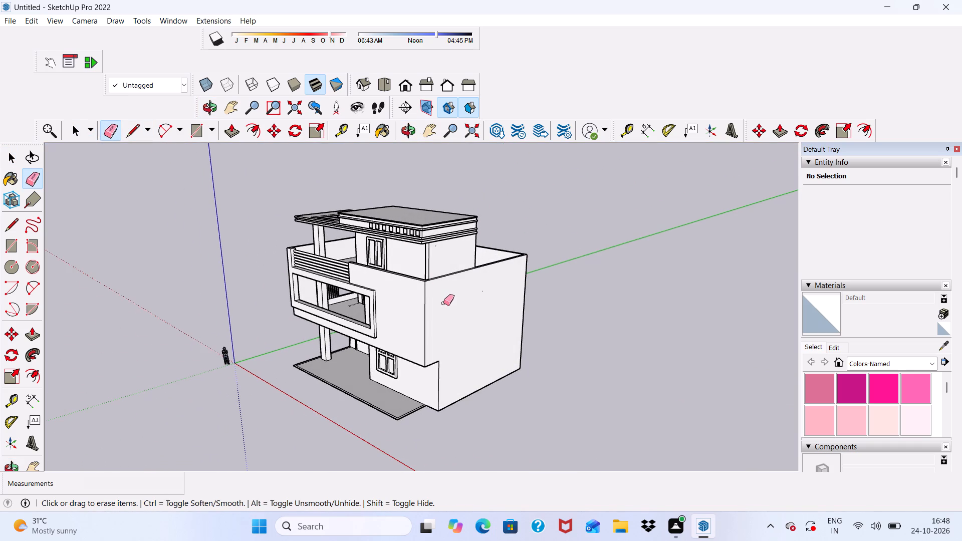
{"action": "left_click_drag", "start_coordinate": [443, 303], "coordinate": [443, 311]}
{"action": "left_click", "coordinate": [478, 291]}
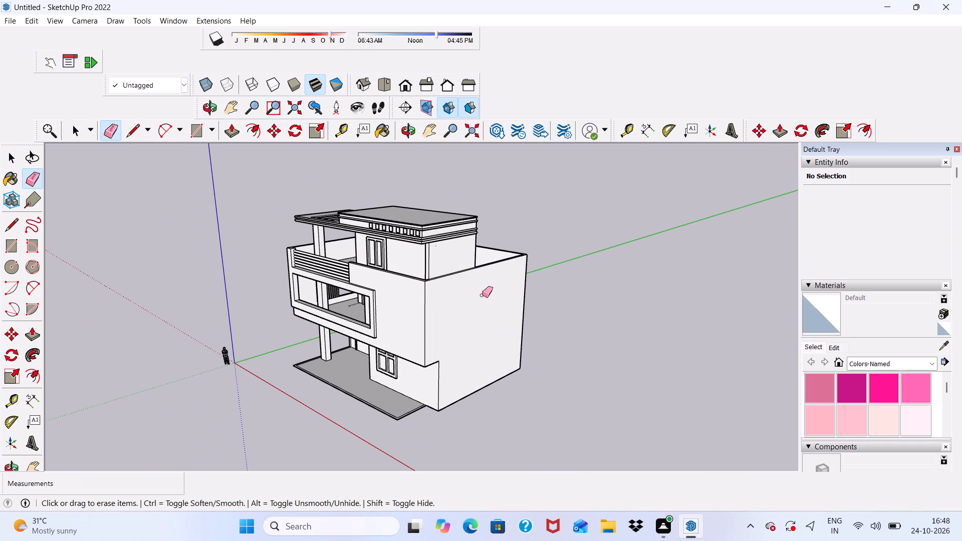
{"action": "left_click_drag", "start_coordinate": [483, 285], "coordinate": [487, 302]}
{"action": "left_click_drag", "start_coordinate": [485, 288], "coordinate": [484, 297]}
{"action": "left_click_drag", "start_coordinate": [484, 291], "coordinate": [483, 303]}
{"action": "left_click_drag", "start_coordinate": [473, 283], "coordinate": [473, 302]}
{"action": "left_click_drag", "start_coordinate": [473, 274], "coordinate": [474, 285]}
{"action": "left_click_drag", "start_coordinate": [474, 279], "coordinate": [484, 302]}
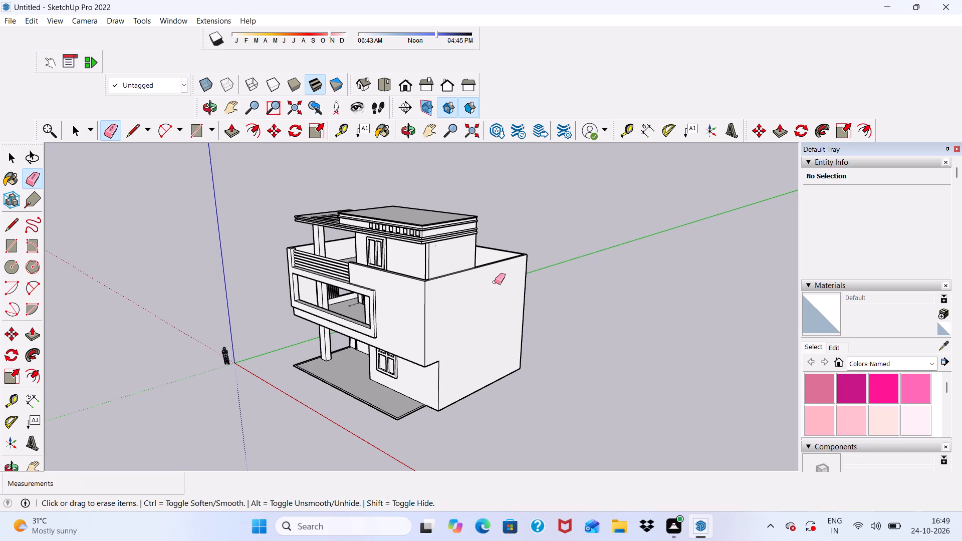
{"action": "left_click_drag", "start_coordinate": [495, 282], "coordinate": [510, 310]}
{"action": "left_click_drag", "start_coordinate": [513, 283], "coordinate": [515, 315]}
{"action": "left_click_drag", "start_coordinate": [512, 300], "coordinate": [513, 324]}
{"action": "scroll", "coordinate": [497, 250], "scroll_direction": "up", "scroll_amount": 5}
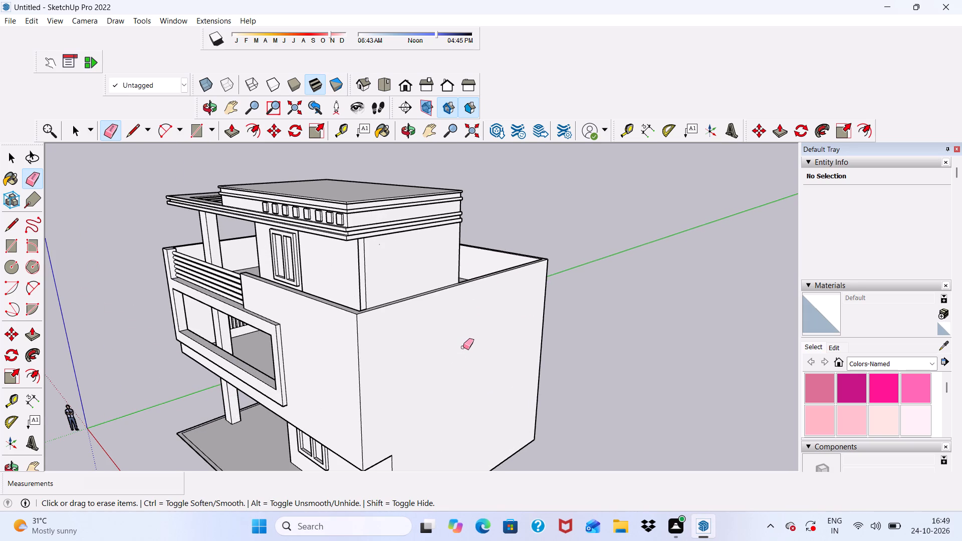
Erase the stray speck on the upper storey's wall just beneath the roof moulding.
{"action": "left_click_drag", "start_coordinate": [377, 242], "coordinate": [381, 251]}
{"action": "left_click", "coordinate": [381, 243]}
Erase the stray specks on the house's plain rear wall, near its corner and below the parapet.
{"action": "scroll", "coordinate": [379, 243], "scroll_direction": "down", "scroll_amount": 10}
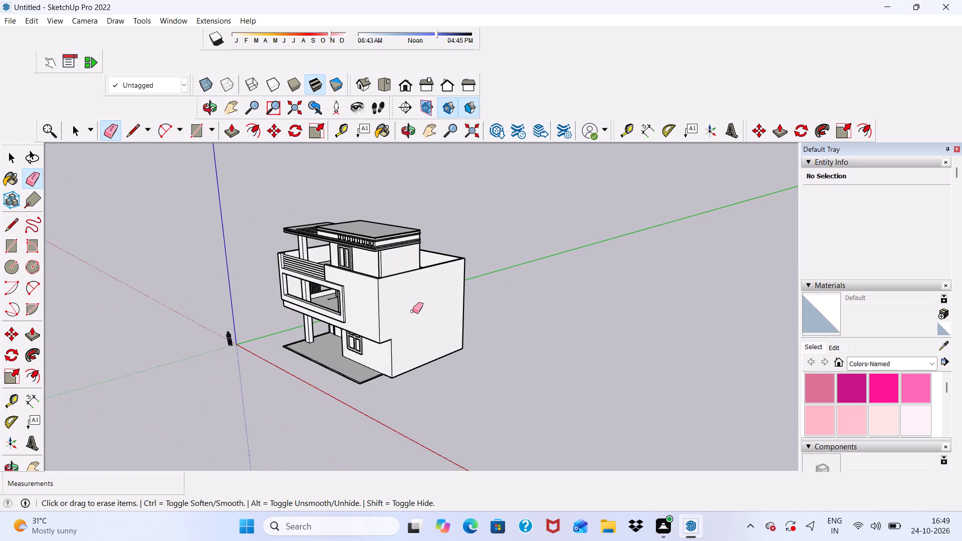
{"action": "scroll", "coordinate": [415, 327], "scroll_direction": "up", "scroll_amount": 3}
{"action": "scroll", "coordinate": [379, 310], "scroll_direction": "down", "scroll_amount": 2}
{"action": "middle_click_drag", "start_coordinate": [378, 310], "coordinate": [428, 299]}
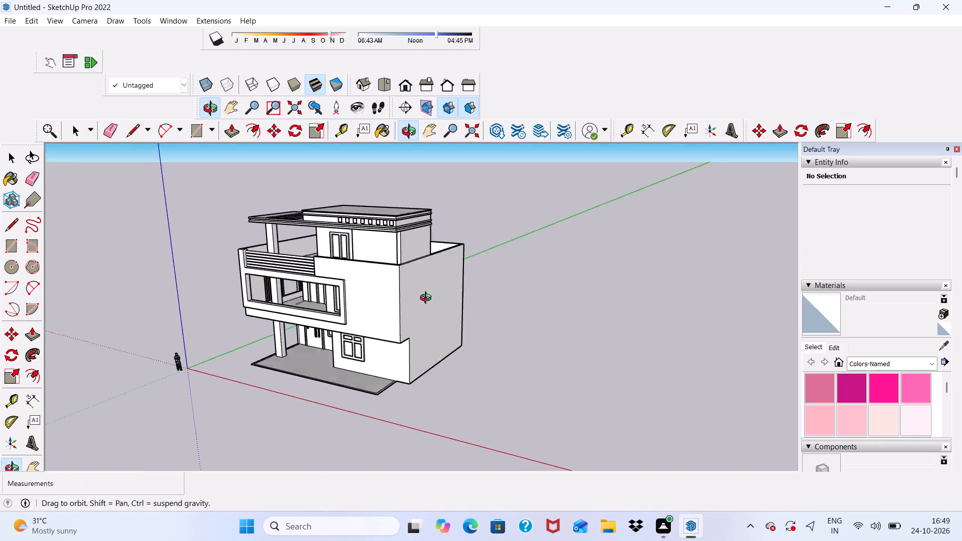
{"action": "middle_click_drag", "start_coordinate": [428, 299], "coordinate": [330, 317]}
{"action": "middle_click_drag", "start_coordinate": [425, 317], "coordinate": [162, 318]}
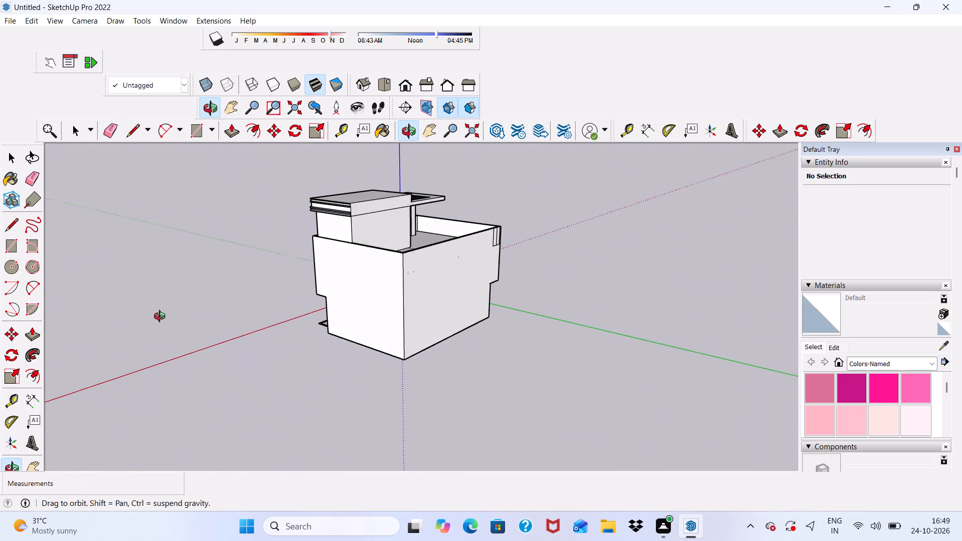
{"action": "middle_click_drag", "start_coordinate": [162, 318], "coordinate": [250, 295]}
{"action": "middle_click_drag", "start_coordinate": [448, 285], "coordinate": [431, 289]}
{"action": "scroll", "coordinate": [425, 270], "scroll_direction": "up", "scroll_amount": 5}
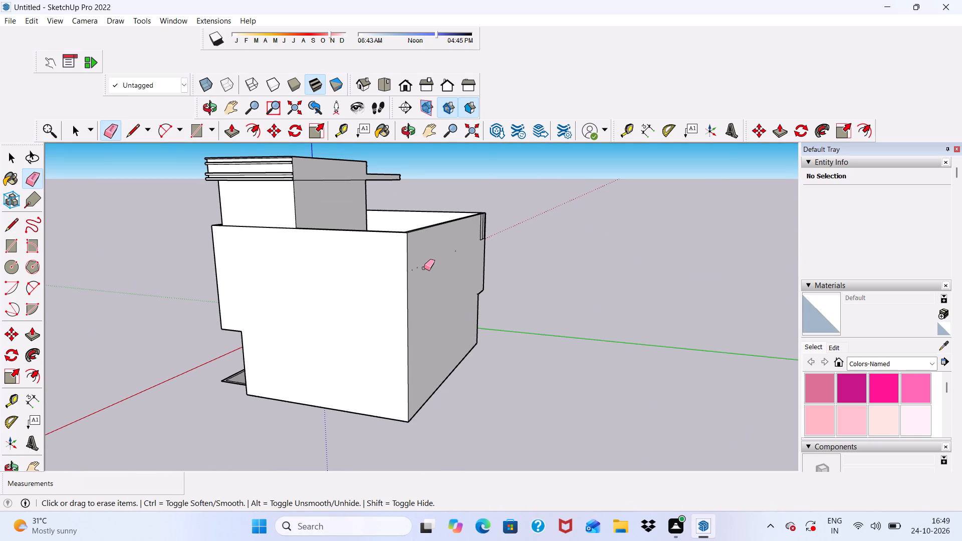
{"action": "left_click_drag", "start_coordinate": [416, 264], "coordinate": [419, 282]}
{"action": "left_click_drag", "start_coordinate": [419, 264], "coordinate": [409, 280]}
{"action": "left_click_drag", "start_coordinate": [410, 267], "coordinate": [413, 278]}
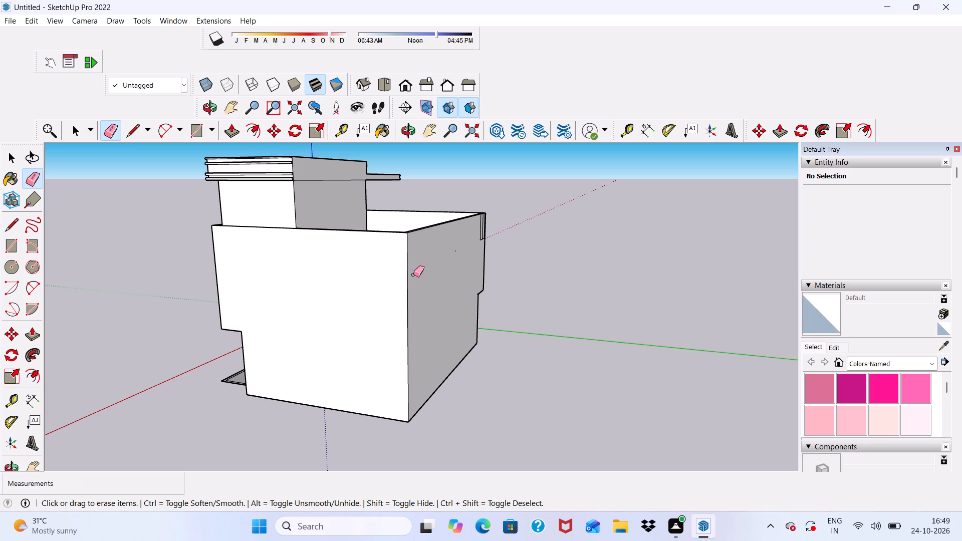
{"action": "left_click_drag", "start_coordinate": [414, 265], "coordinate": [411, 278]}
{"action": "left_click", "coordinate": [458, 252]}
{"action": "left_click_drag", "start_coordinate": [457, 248], "coordinate": [456, 251]}
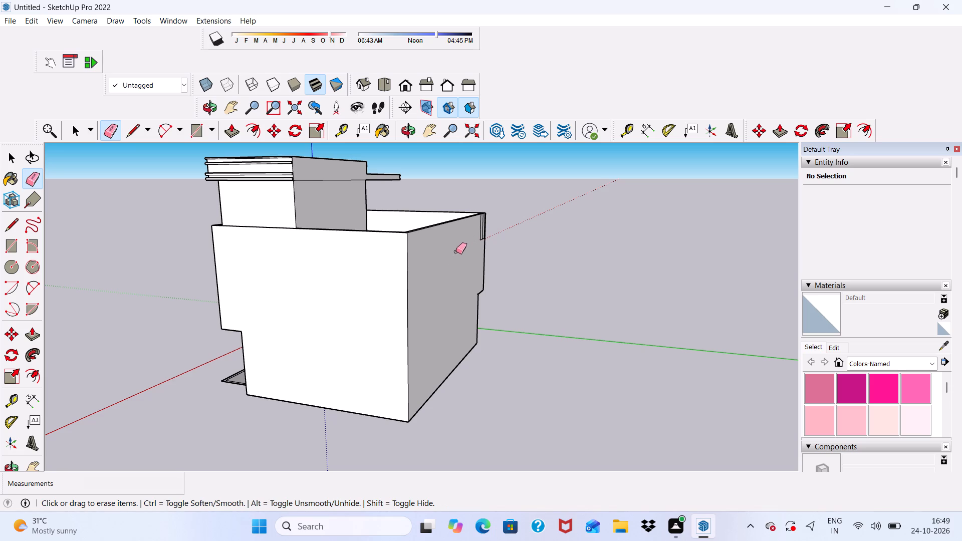
{"action": "left_click_drag", "start_coordinate": [456, 251], "coordinate": [452, 263]}
{"action": "left_click_drag", "start_coordinate": [455, 248], "coordinate": [449, 277]}
Erase the leftover rectangle and divider lines at the rear wall's upper corner beside the parapet.
{"action": "scroll", "coordinate": [448, 277], "scroll_direction": "down", "scroll_amount": 1}
{"action": "middle_click_drag", "start_coordinate": [448, 277], "coordinate": [264, 301]}
{"action": "scroll", "coordinate": [492, 258], "scroll_direction": "up", "scroll_amount": 9}
{"action": "scroll", "coordinate": [509, 220], "scroll_direction": "up", "scroll_amount": 5}
{"action": "left_click_drag", "start_coordinate": [507, 220], "coordinate": [490, 267]}
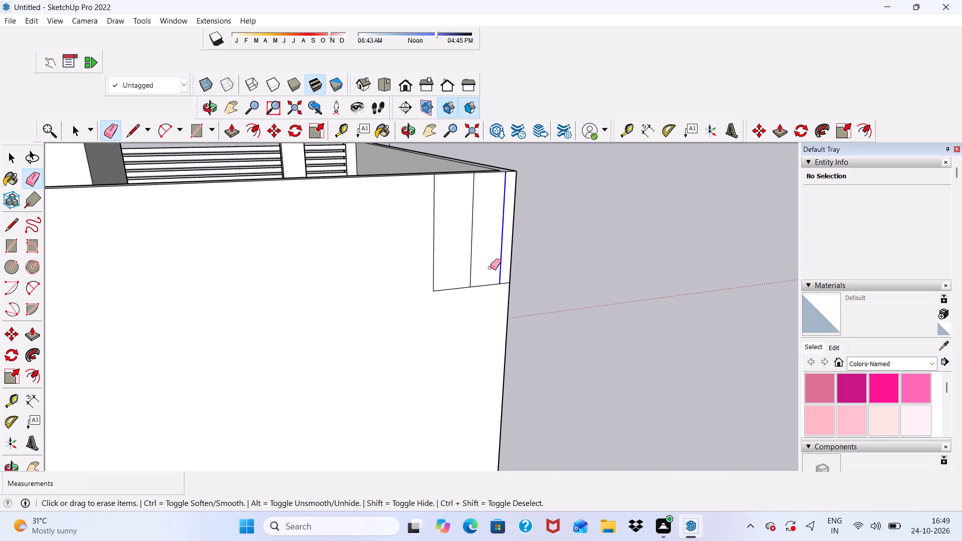
{"action": "left_click_drag", "start_coordinate": [490, 267], "coordinate": [486, 297]}
{"action": "left_click_drag", "start_coordinate": [491, 275], "coordinate": [502, 290]}
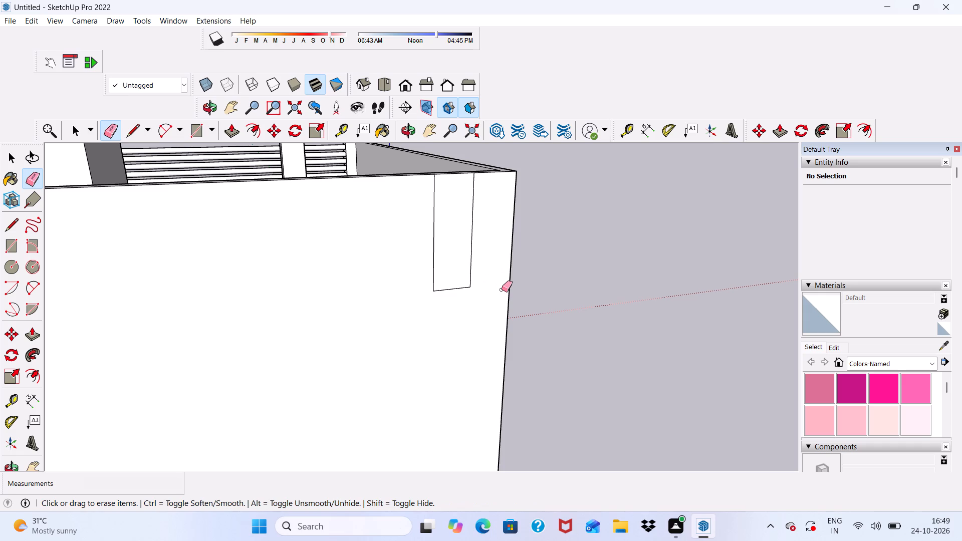
{"action": "left_click_drag", "start_coordinate": [479, 249], "coordinate": [445, 289]}
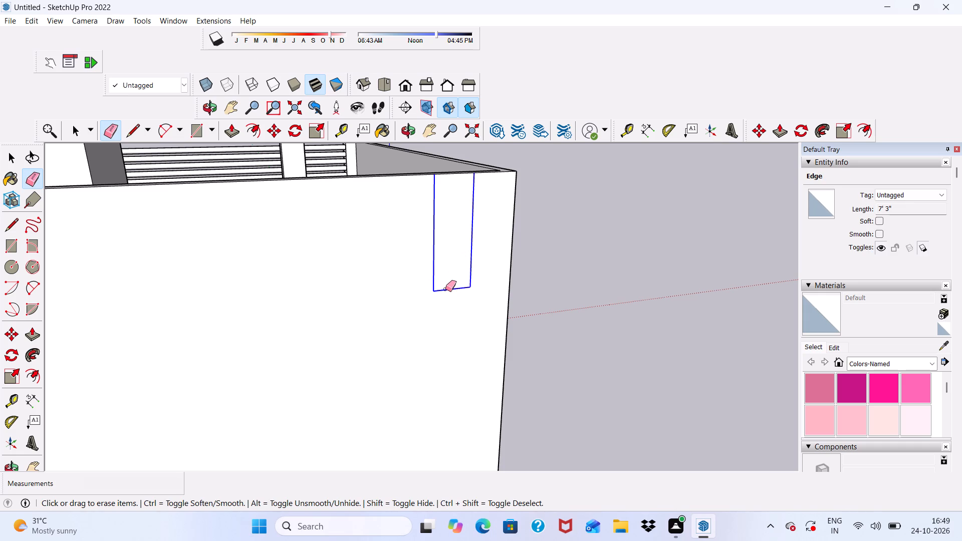
{"action": "left_click_drag", "start_coordinate": [445, 289], "coordinate": [446, 289]}
Erase the upper vertical line near the rear corner and the long horizontal line above the window on the louvred side wall.
{"action": "scroll", "coordinate": [449, 286], "scroll_direction": "down", "scroll_amount": 5}
{"action": "middle_click_drag", "start_coordinate": [475, 291], "coordinate": [286, 309]}
{"action": "scroll", "coordinate": [306, 278], "scroll_direction": "up", "scroll_amount": 5}
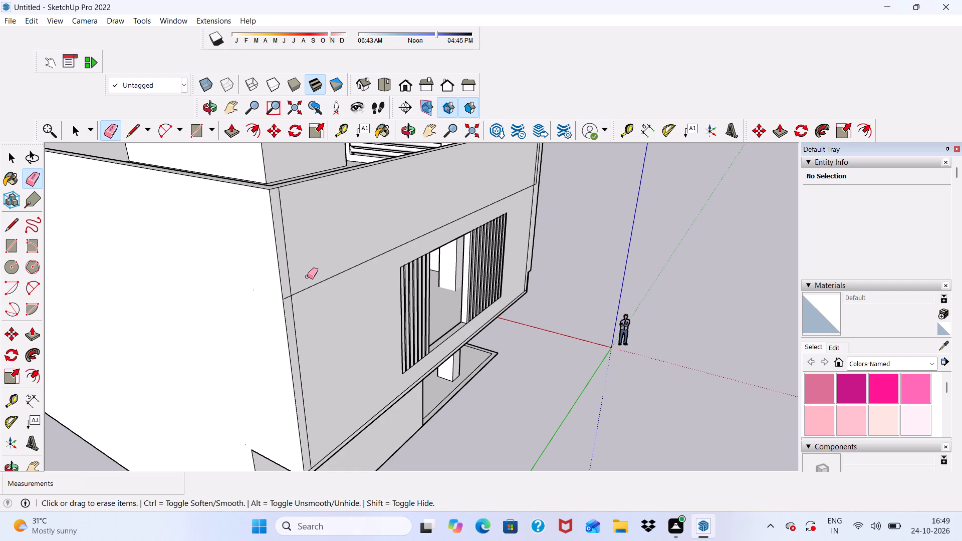
{"action": "scroll", "coordinate": [292, 283], "scroll_direction": "up", "scroll_amount": 4}
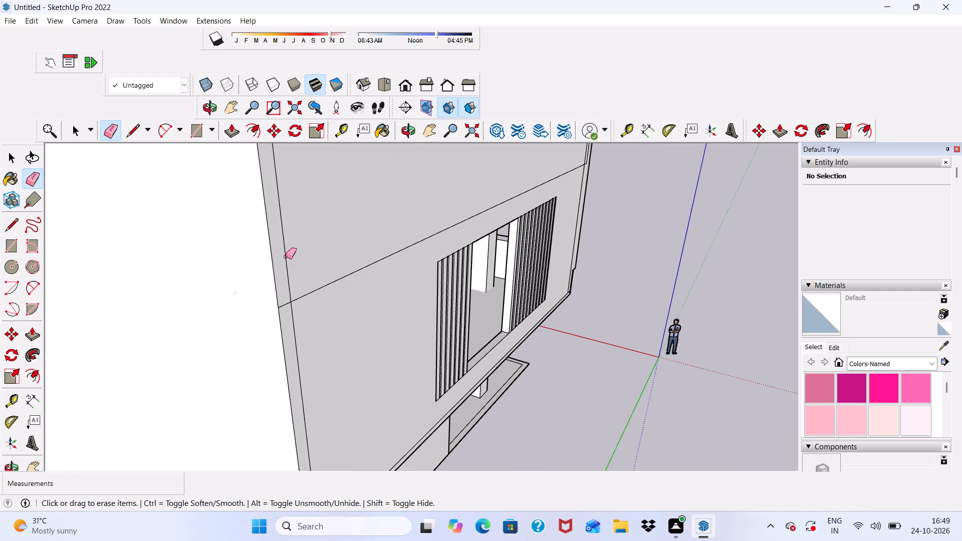
{"action": "left_click", "coordinate": [283, 258]}
{"action": "left_click_drag", "start_coordinate": [283, 258], "coordinate": [285, 267]}
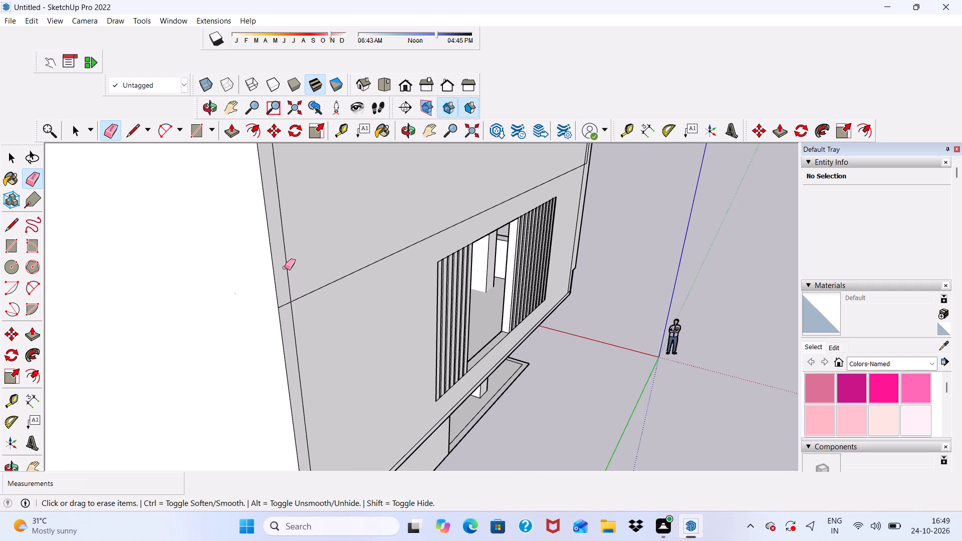
{"action": "left_click", "coordinate": [287, 260]}
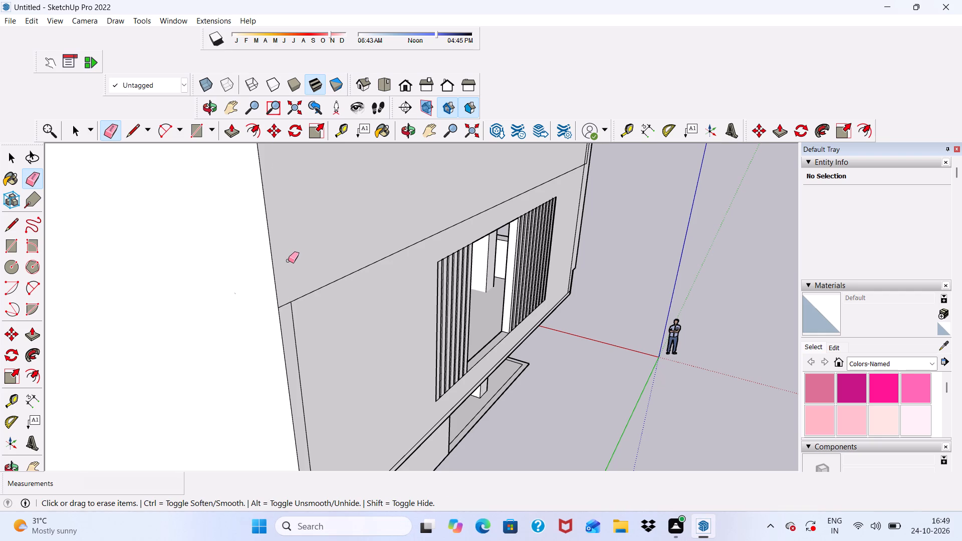
{"action": "scroll", "coordinate": [288, 260], "scroll_direction": "down", "scroll_amount": 4}
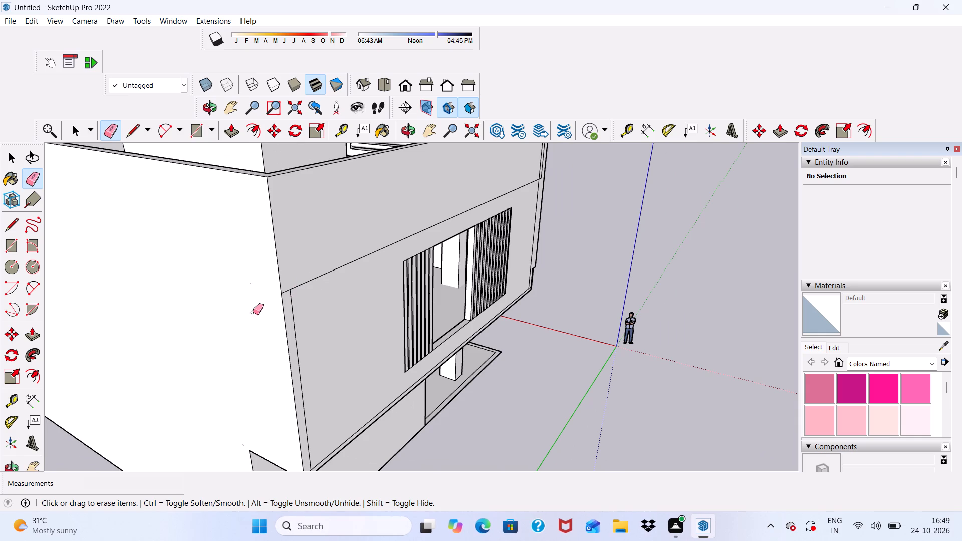
{"action": "scroll", "coordinate": [260, 292], "scroll_direction": "up", "scroll_amount": 4}
{"action": "left_click", "coordinate": [297, 291]}
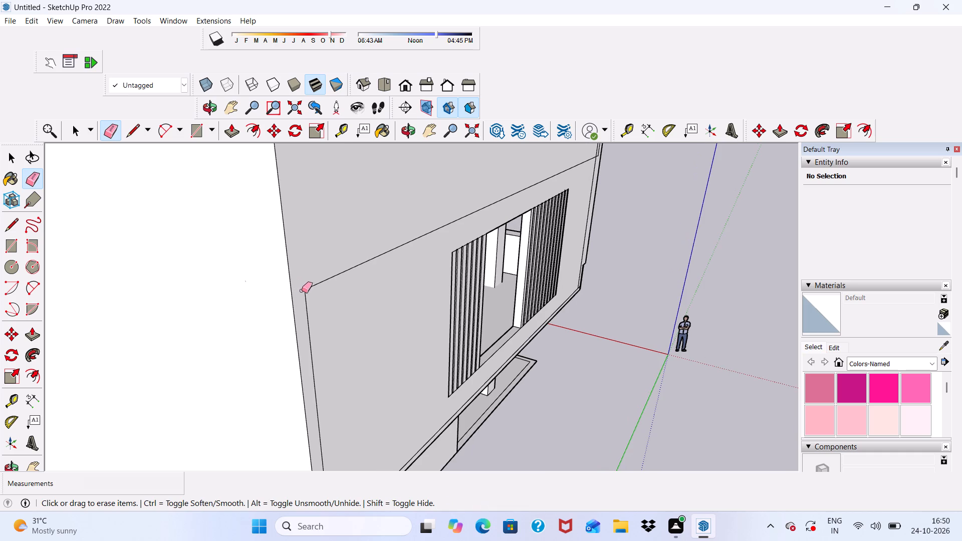
{"action": "left_click", "coordinate": [303, 288]}
Erase the leftover vertical lines and short stubs at the louvred side wall's lower front corner, above the porch pillar.
{"action": "scroll", "coordinate": [305, 285], "scroll_direction": "down", "scroll_amount": 6}
{"action": "scroll", "coordinate": [429, 308], "scroll_direction": "up", "scroll_amount": 2}
{"action": "middle_click_drag", "start_coordinate": [439, 306], "coordinate": [0, 291]}
{"action": "middle_click_drag", "start_coordinate": [657, 315], "coordinate": [356, 281]}
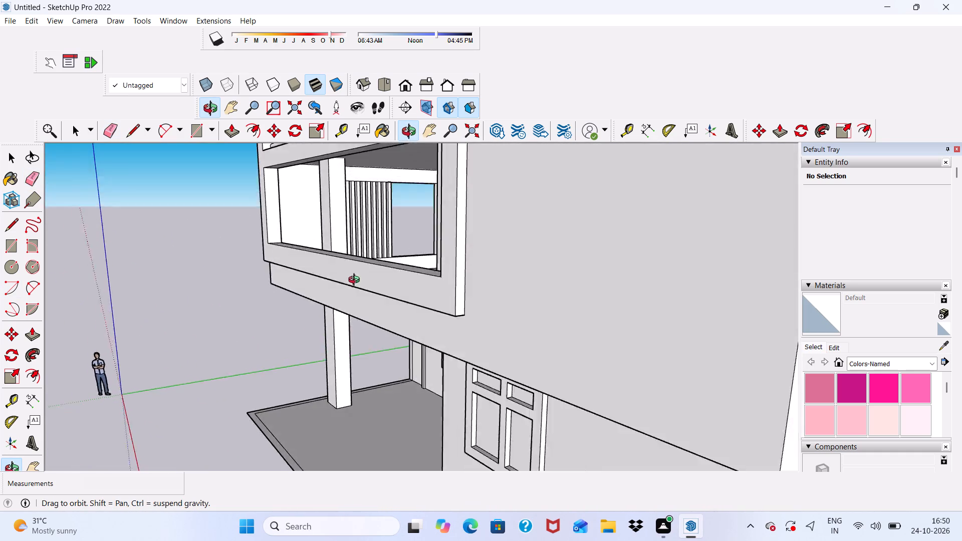
{"action": "middle_click_drag", "start_coordinate": [356, 281], "coordinate": [577, 339]}
{"action": "scroll", "coordinate": [590, 305], "scroll_direction": "down", "scroll_amount": 5}
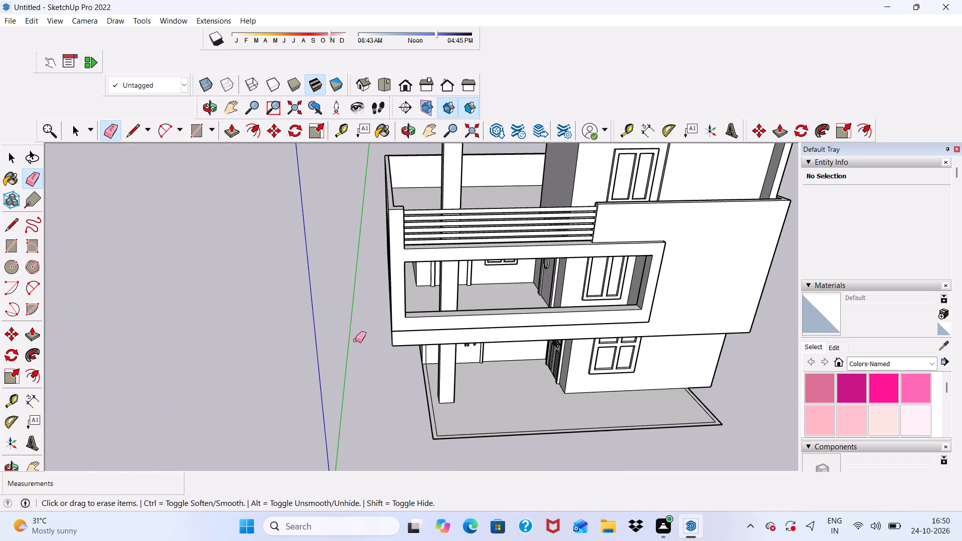
{"action": "middle_click_drag", "start_coordinate": [355, 340], "coordinate": [495, 345]}
{"action": "scroll", "coordinate": [416, 311], "scroll_direction": "up", "scroll_amount": 5}
{"action": "scroll", "coordinate": [450, 254], "scroll_direction": "down", "scroll_amount": 3}
{"action": "scroll", "coordinate": [447, 350], "scroll_direction": "up", "scroll_amount": 2}
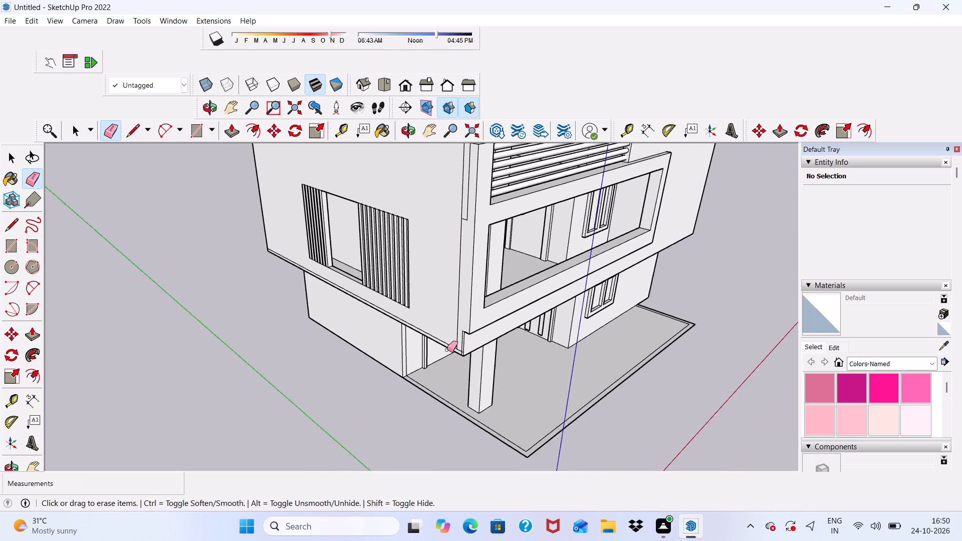
{"action": "scroll", "coordinate": [447, 350], "scroll_direction": "up", "scroll_amount": 11}
{"action": "middle_click_drag", "start_coordinate": [468, 322], "coordinate": [482, 272]}
{"action": "scroll", "coordinate": [482, 272], "scroll_direction": "up", "scroll_amount": 5}
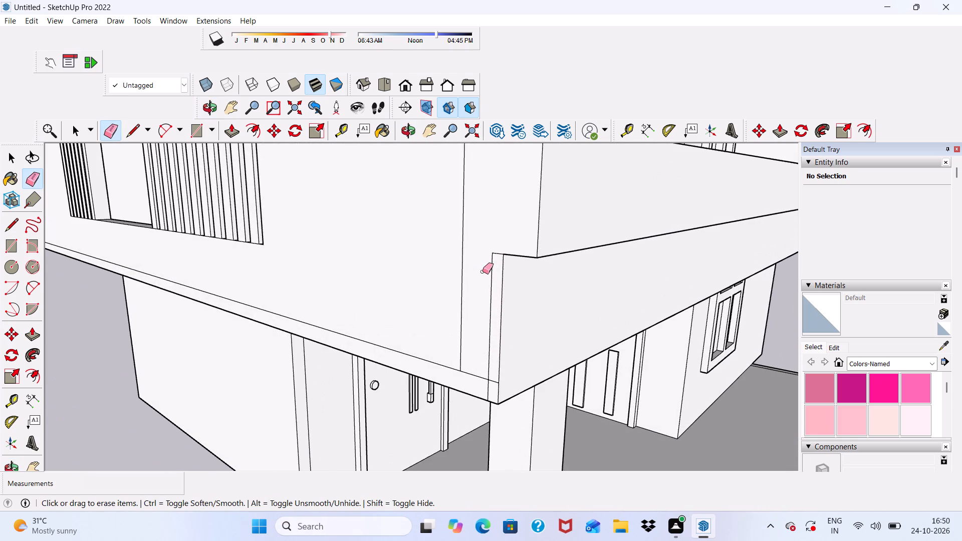
{"action": "left_click_drag", "start_coordinate": [495, 280], "coordinate": [495, 291]}
{"action": "left_click_drag", "start_coordinate": [495, 291], "coordinate": [483, 308]}
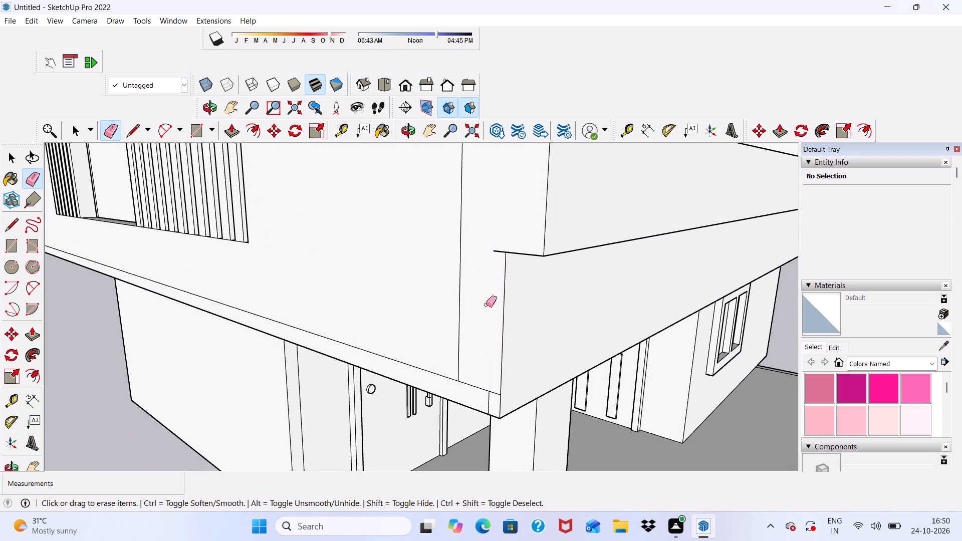
{"action": "left_click_drag", "start_coordinate": [491, 357], "coordinate": [486, 402]}
{"action": "left_click_drag", "start_coordinate": [447, 331], "coordinate": [448, 342]}
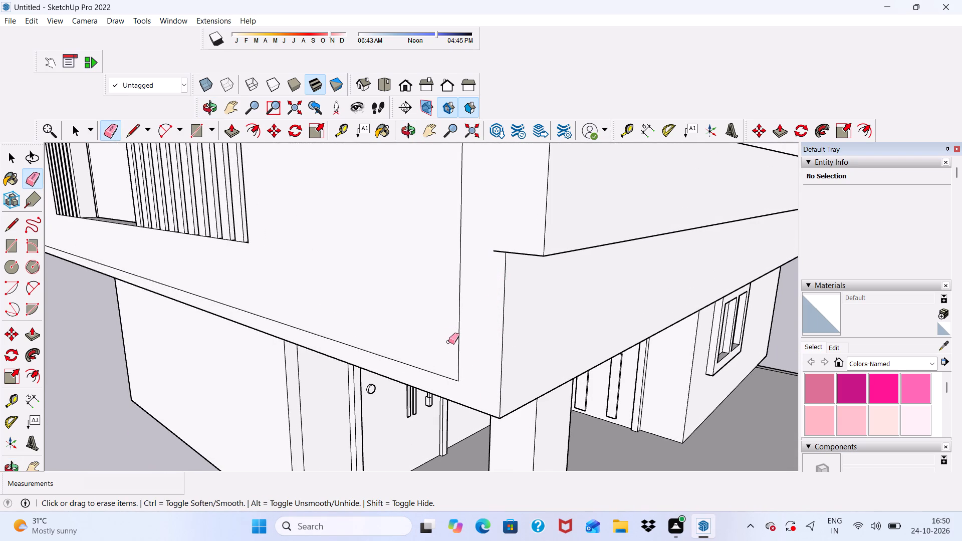
{"action": "left_click_drag", "start_coordinate": [448, 342], "coordinate": [458, 376]}
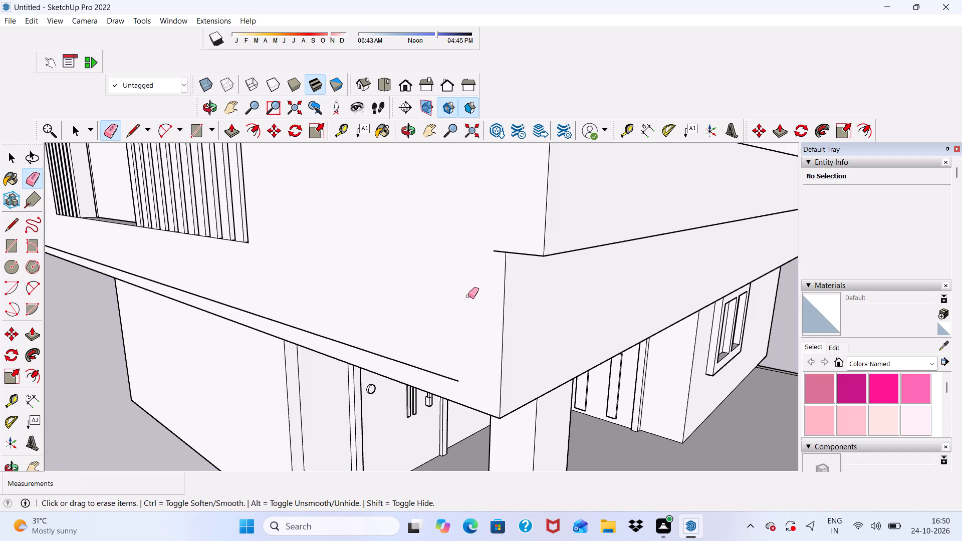
{"action": "left_click_drag", "start_coordinate": [497, 236], "coordinate": [497, 262]}
Erase the long horizontal line along the louvred side wall's bottom edge and the stray fragments near its front corner.
{"action": "left_click_drag", "start_coordinate": [438, 355], "coordinate": [438, 378]}
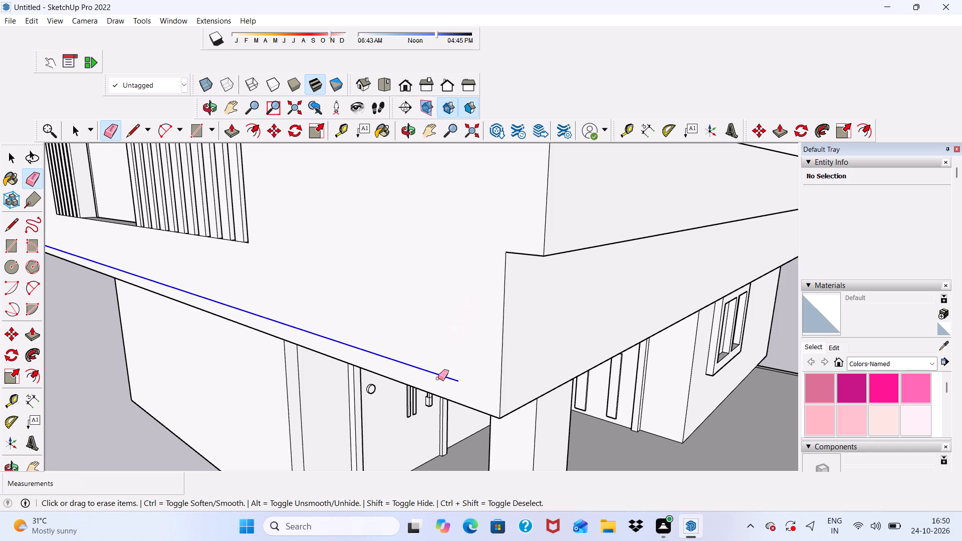
{"action": "left_click_drag", "start_coordinate": [438, 378], "coordinate": [438, 380]}
{"action": "left_click_drag", "start_coordinate": [440, 367], "coordinate": [456, 380]}
{"action": "scroll", "coordinate": [483, 299], "scroll_direction": "down", "scroll_amount": 2}
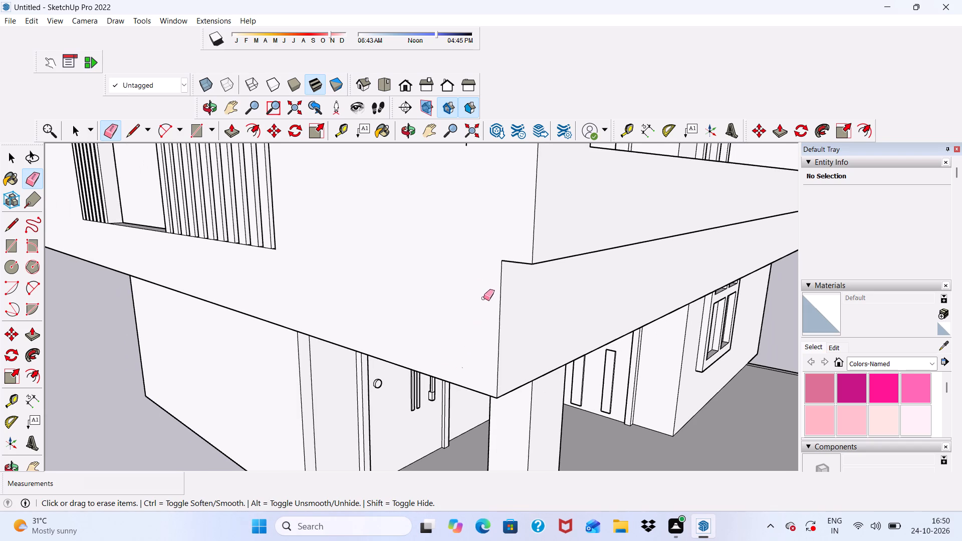
{"action": "left_click_drag", "start_coordinate": [495, 252], "coordinate": [458, 306]}
{"action": "scroll", "coordinate": [447, 312], "scroll_direction": "down", "scroll_amount": 5}
{"action": "left_click_drag", "start_coordinate": [464, 195], "coordinate": [444, 207]}
Erase the narrow leftover rectangle below the parapet at the louvred side wall's upper front corner.
{"action": "scroll", "coordinate": [442, 209], "scroll_direction": "down", "scroll_amount": 6}
{"action": "middle_click_drag", "start_coordinate": [468, 251], "coordinate": [516, 227]}
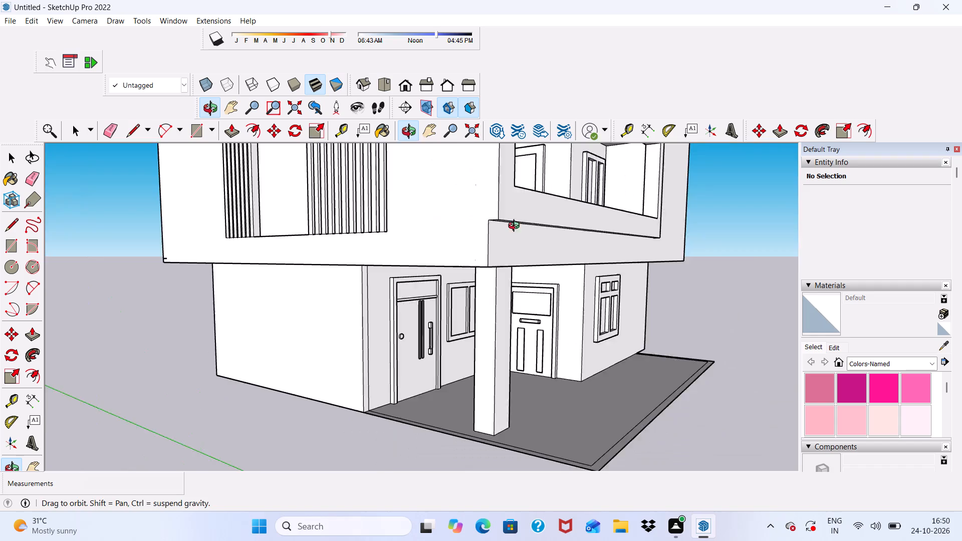
{"action": "middle_click_drag", "start_coordinate": [516, 227], "coordinate": [610, 343]}
{"action": "scroll", "coordinate": [614, 272], "scroll_direction": "down", "scroll_amount": 9}
{"action": "scroll", "coordinate": [642, 183], "scroll_direction": "up", "scroll_amount": 11}
{"action": "scroll", "coordinate": [645, 200], "scroll_direction": "down", "scroll_amount": 2}
{"action": "scroll", "coordinate": [646, 200], "scroll_direction": "up", "scroll_amount": 3}
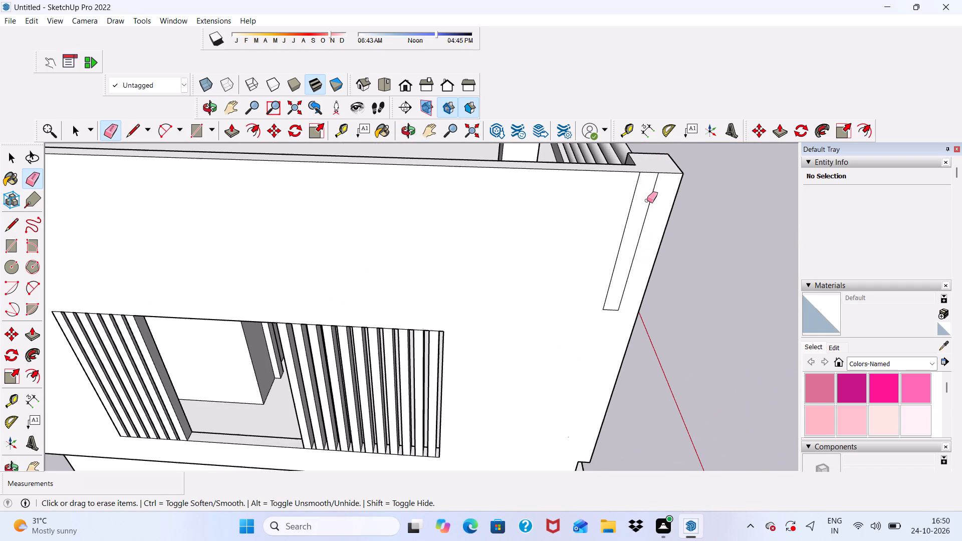
{"action": "left_click_drag", "start_coordinate": [656, 187], "coordinate": [652, 193]}
{"action": "left_click_drag", "start_coordinate": [634, 203], "coordinate": [622, 241]}
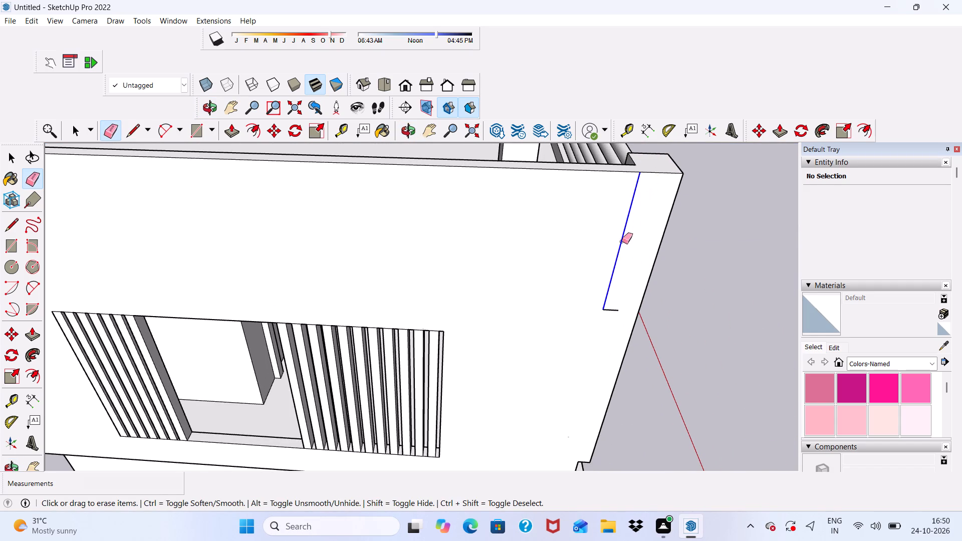
{"action": "left_click_drag", "start_coordinate": [622, 241], "coordinate": [614, 314]}
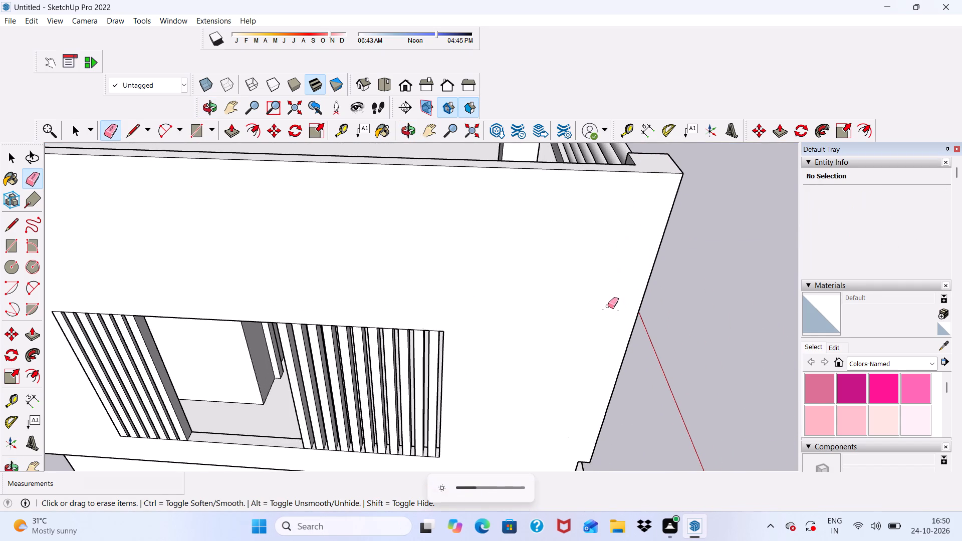
Examine the cleaned walls, balcony and porch of the house from the front, the side corner and below.
{"action": "scroll", "coordinate": [571, 266], "scroll_direction": "down", "scroll_amount": 6}
{"action": "middle_click_drag", "start_coordinate": [585, 268], "coordinate": [365, 202]}
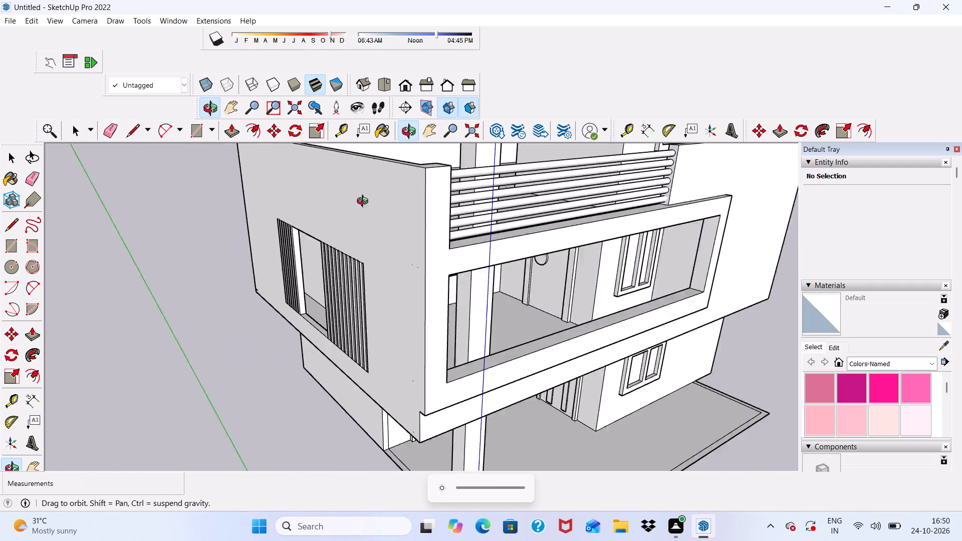
{"action": "middle_click_drag", "start_coordinate": [365, 202], "coordinate": [309, 196]}
{"action": "scroll", "coordinate": [310, 197], "scroll_direction": "up", "scroll_amount": 2}
{"action": "scroll", "coordinate": [312, 196], "scroll_direction": "down", "scroll_amount": 5}
{"action": "middle_click_drag", "start_coordinate": [409, 261], "coordinate": [257, 228]}
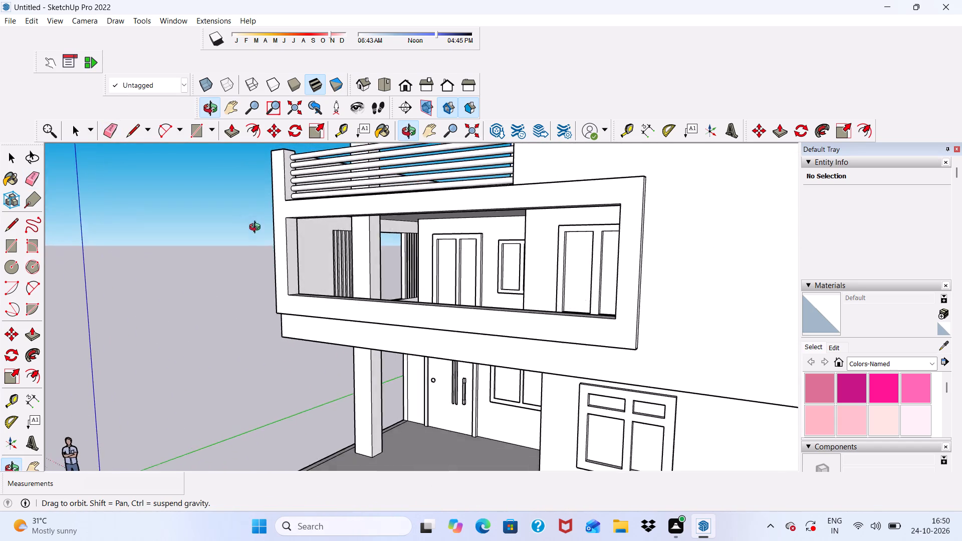
{"action": "middle_click_drag", "start_coordinate": [257, 228], "coordinate": [339, 254]}
{"action": "scroll", "coordinate": [403, 215], "scroll_direction": "up", "scroll_amount": 2}
{"action": "scroll", "coordinate": [446, 185], "scroll_direction": "down", "scroll_amount": 6}
{"action": "middle_click_drag", "start_coordinate": [470, 305], "coordinate": [488, 211]}
{"action": "scroll", "coordinate": [488, 211], "scroll_direction": "up", "scroll_amount": 1}
{"action": "scroll", "coordinate": [490, 211], "scroll_direction": "down", "scroll_amount": 5}
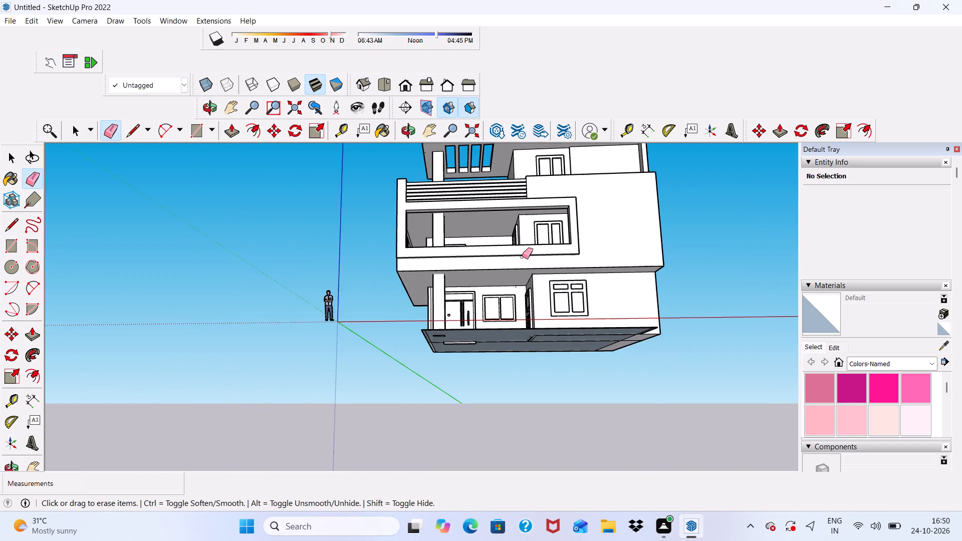
{"action": "scroll", "coordinate": [580, 271], "scroll_direction": "up", "scroll_amount": 4}
{"action": "scroll", "coordinate": [463, 262], "scroll_direction": "down", "scroll_amount": 3}
{"action": "key", "text": "space"}
{"action": "scroll", "coordinate": [444, 258], "scroll_direction": "down", "scroll_amount": 2}
{"action": "middle_click_drag", "start_coordinate": [444, 258], "coordinate": [447, 262]}
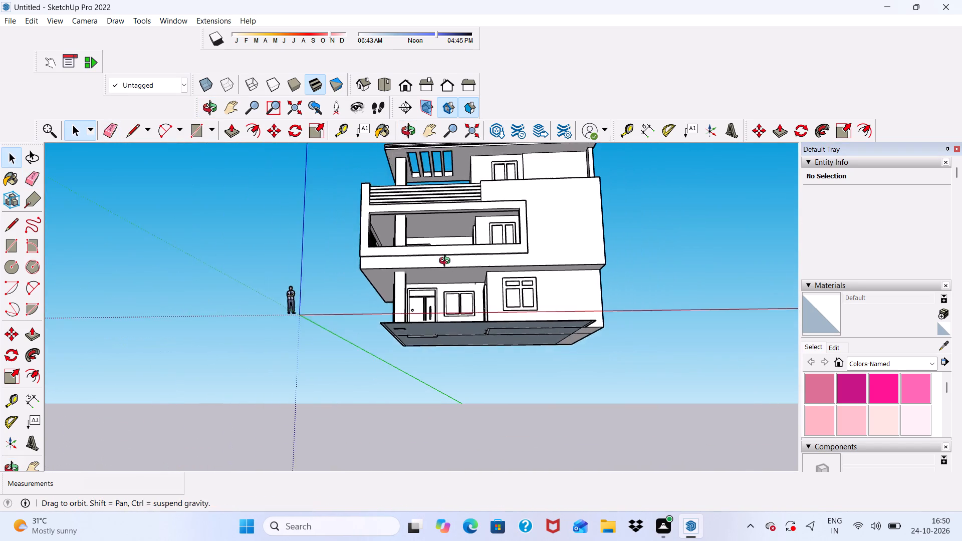
{"action": "middle_click_drag", "start_coordinate": [447, 262], "coordinate": [480, 355]}
{"action": "scroll", "coordinate": [494, 285], "scroll_direction": "up", "scroll_amount": 6}
{"action": "scroll", "coordinate": [489, 336], "scroll_direction": "up", "scroll_amount": 4}
{"action": "scroll", "coordinate": [398, 313], "scroll_direction": "down", "scroll_amount": 5}
{"action": "middle_click_drag", "start_coordinate": [359, 313], "coordinate": [445, 317]}
{"action": "middle_click_drag", "start_coordinate": [368, 322], "coordinate": [366, 323]}
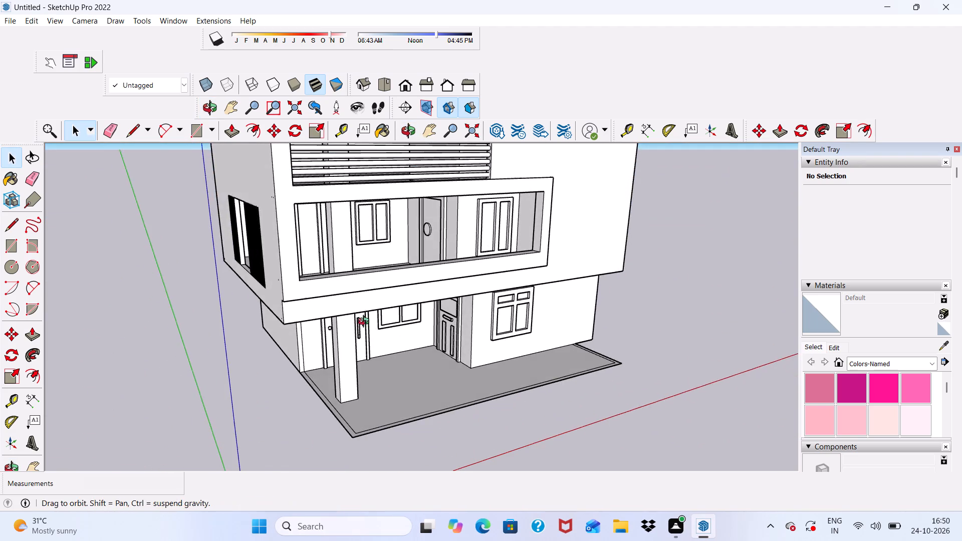
{"action": "middle_click_drag", "start_coordinate": [366, 323], "coordinate": [337, 322]}
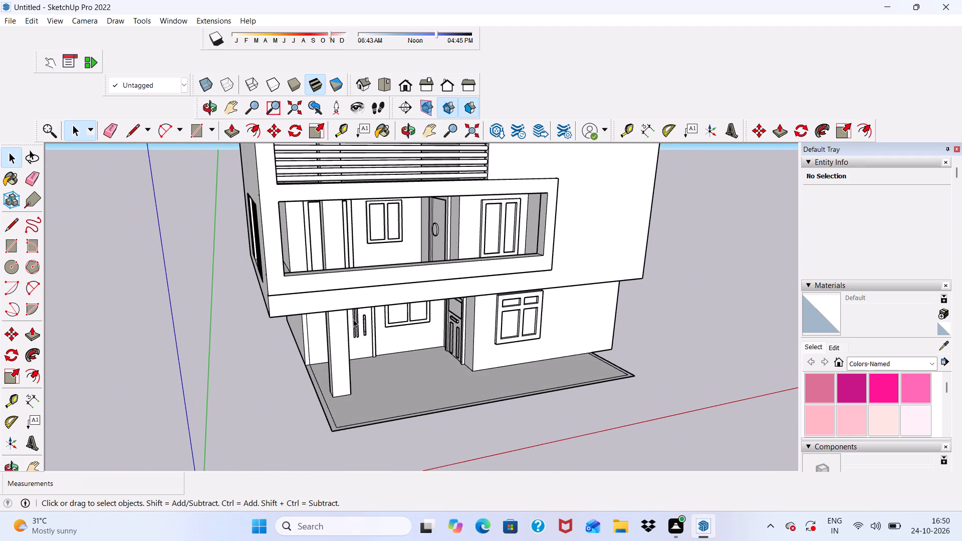
{"action": "scroll", "coordinate": [454, 467], "scroll_direction": "down", "scroll_amount": 4}
{"action": "scroll", "coordinate": [412, 405], "scroll_direction": "up", "scroll_amount": 4}
{"action": "scroll", "coordinate": [412, 403], "scroll_direction": "down", "scroll_amount": 3}
{"action": "middle_click_drag", "start_coordinate": [408, 393], "coordinate": [338, 302]}
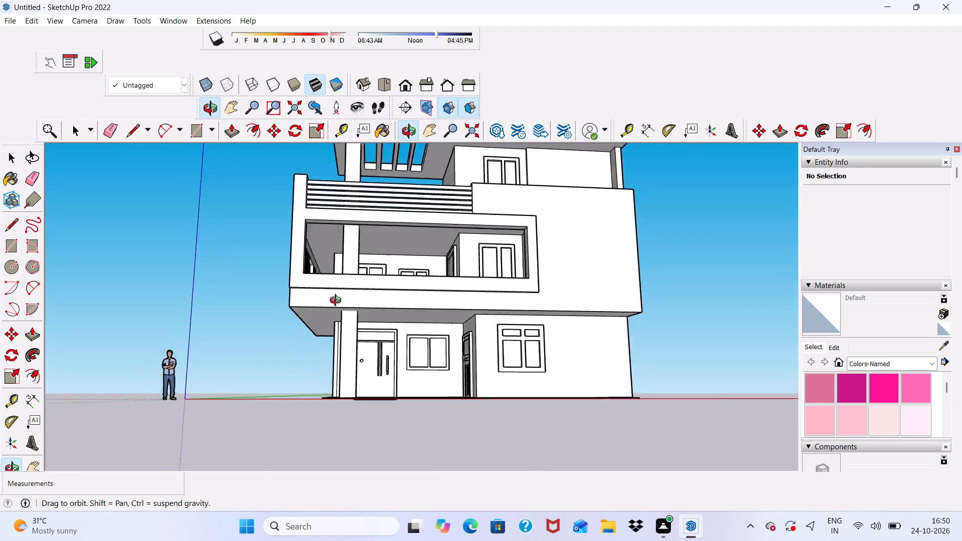
{"action": "middle_click_drag", "start_coordinate": [338, 302], "coordinate": [298, 333]}
{"action": "scroll", "coordinate": [334, 307], "scroll_direction": "up", "scroll_amount": 5}
{"action": "scroll", "coordinate": [423, 234], "scroll_direction": "down", "scroll_amount": 4}
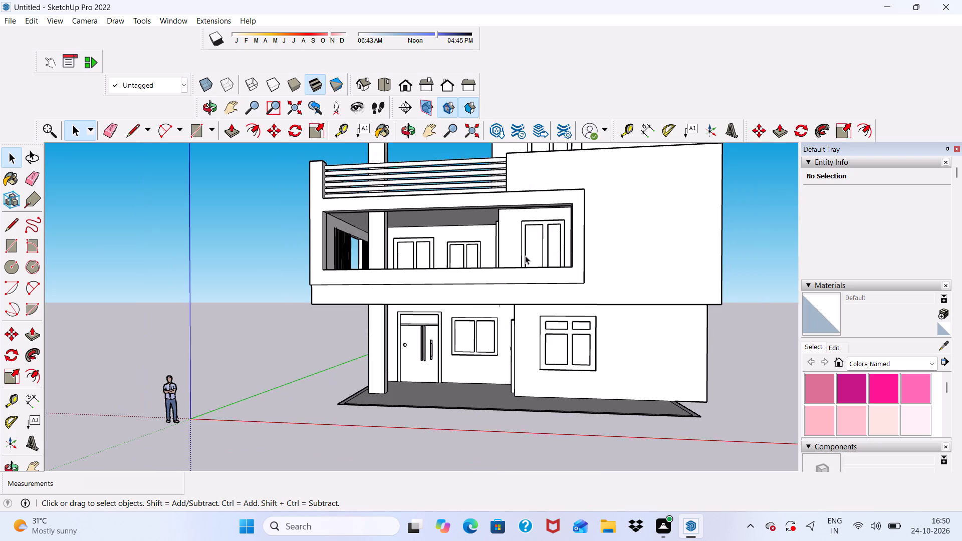